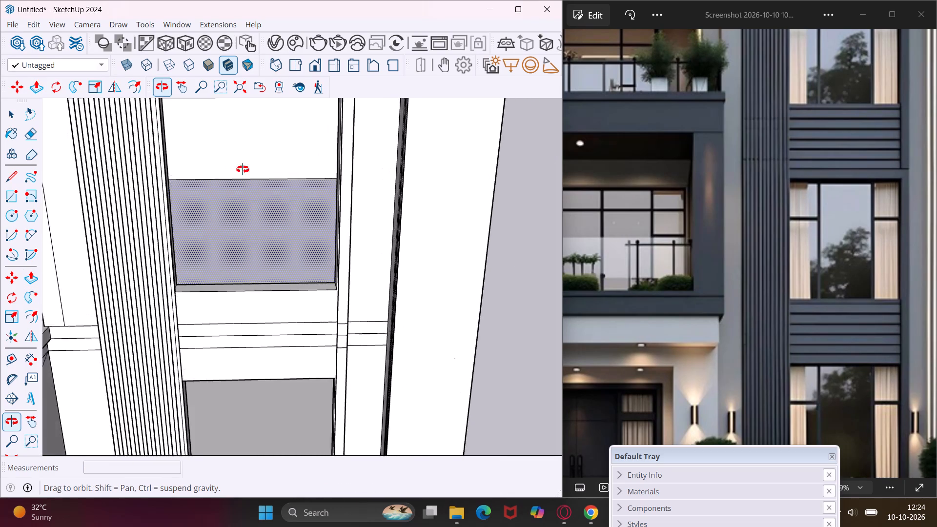
Examine the horizontal louvred panels between the stacked windows in the reference photo and compare them with the modelled facade.
middle_click_drag(243, 169, 295, 162)
scroll(241, 209, "down", 7)
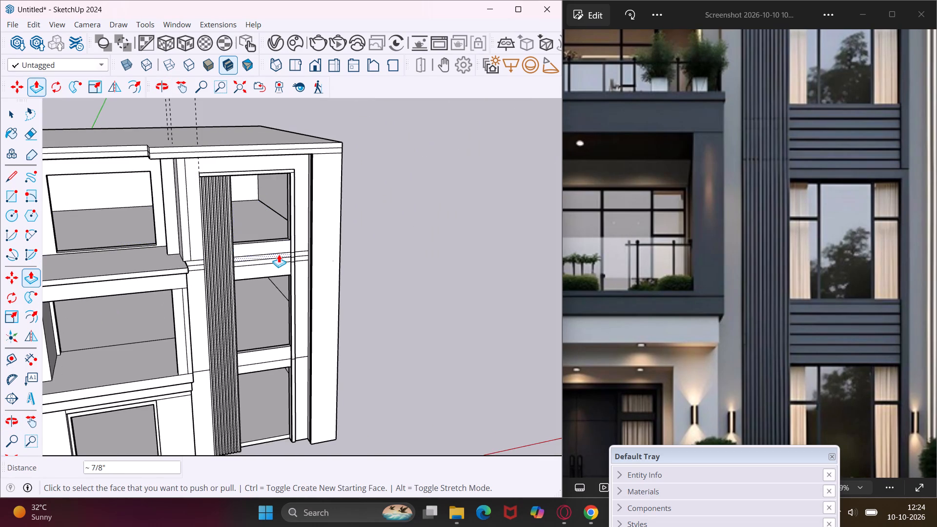
key("Escape")
key("space")
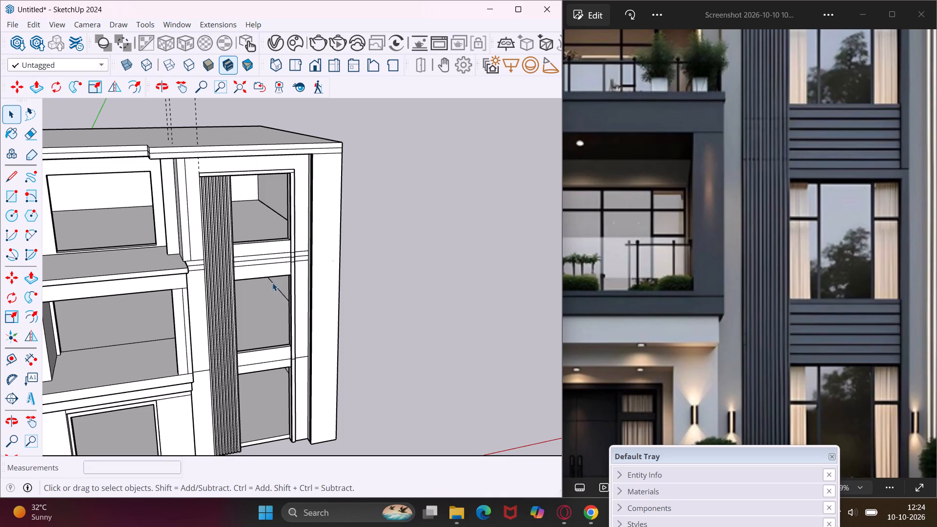
scroll(238, 268, "down", 4)
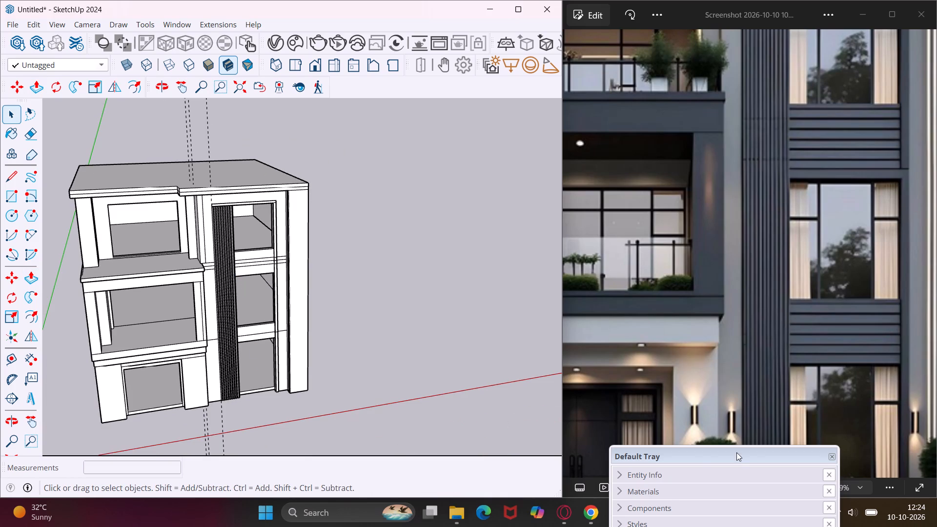
scroll(767, 361, "down", 6)
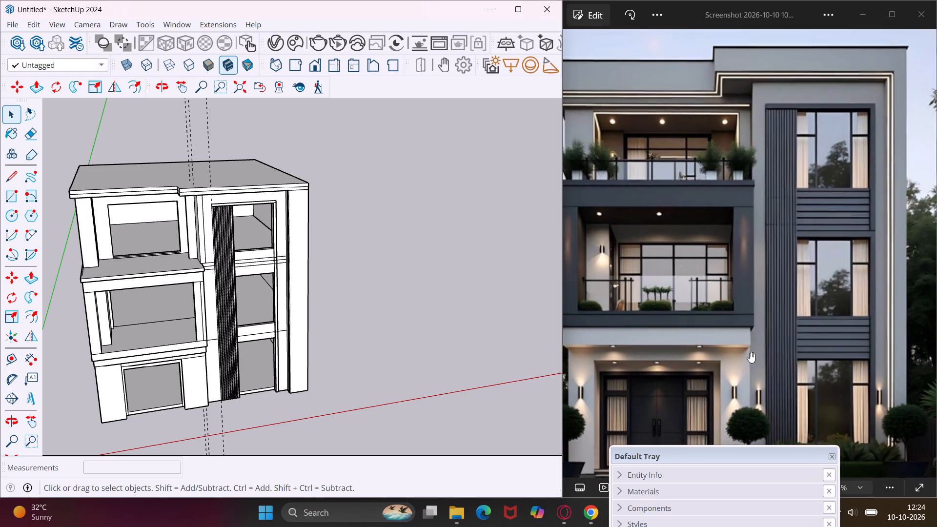
scroll(820, 301, "up", 4)
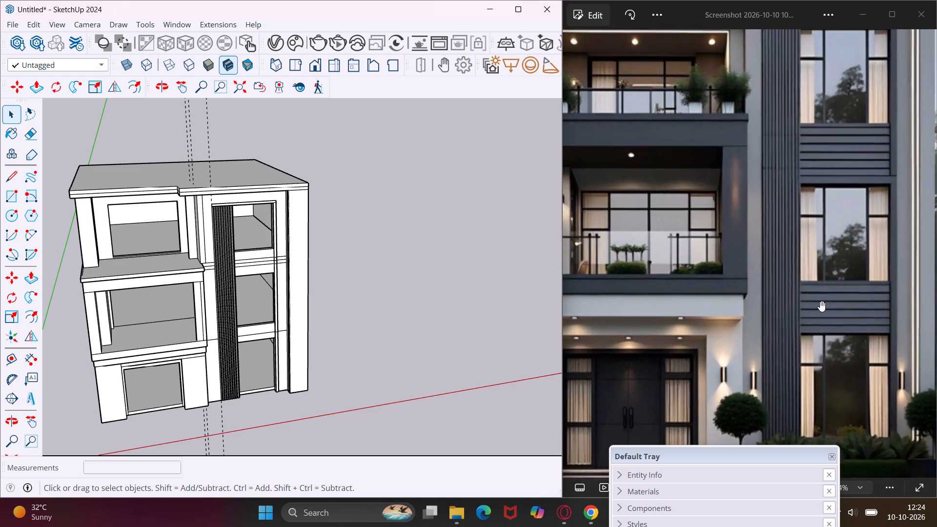
scroll(820, 301, "up", 4)
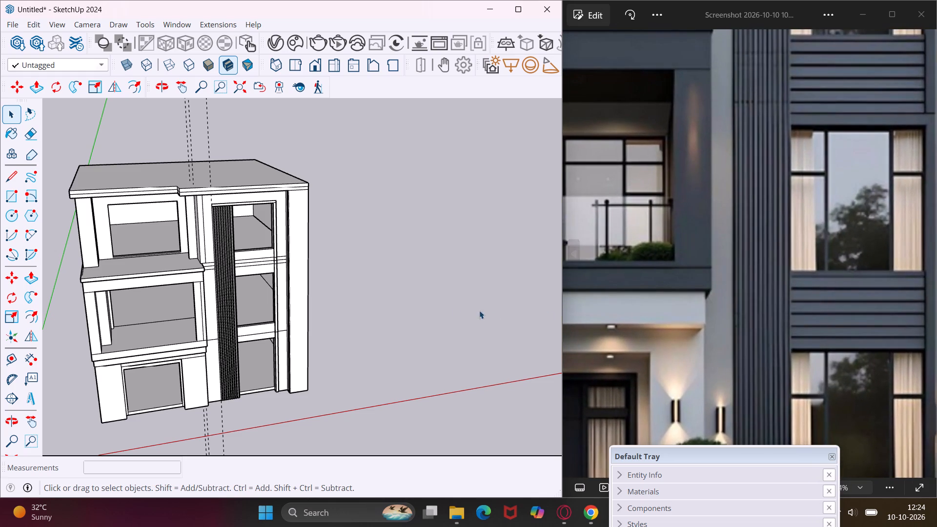
Draw a rectangle about 5' 11 5/8" by 3' 8 11/16" over the wall band between the top-floor and middle-floor window openings beside the fluted column.
scroll(254, 263, "up", 9)
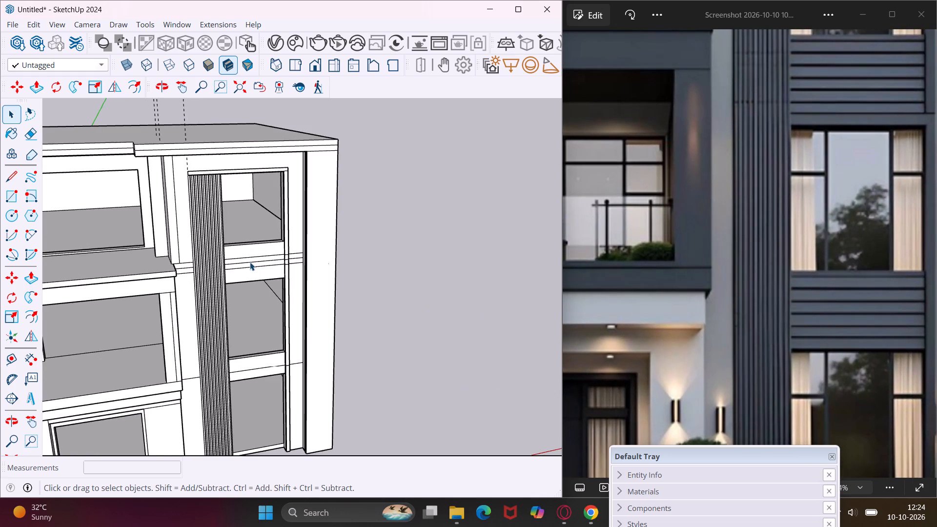
scroll(250, 262, "up", 3)
middle_click_drag(250, 262, 190, 221)
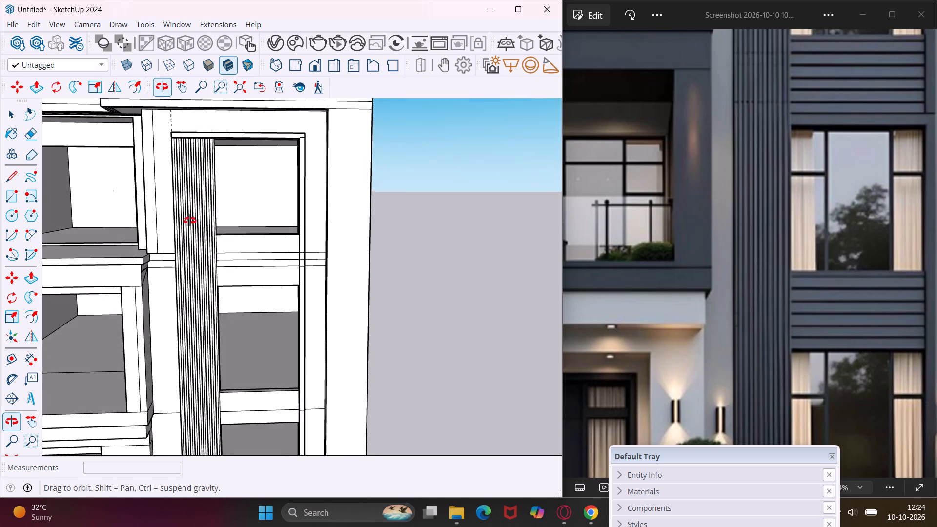
middle_click_drag(190, 221, 177, 210)
scroll(222, 236, "up", 1)
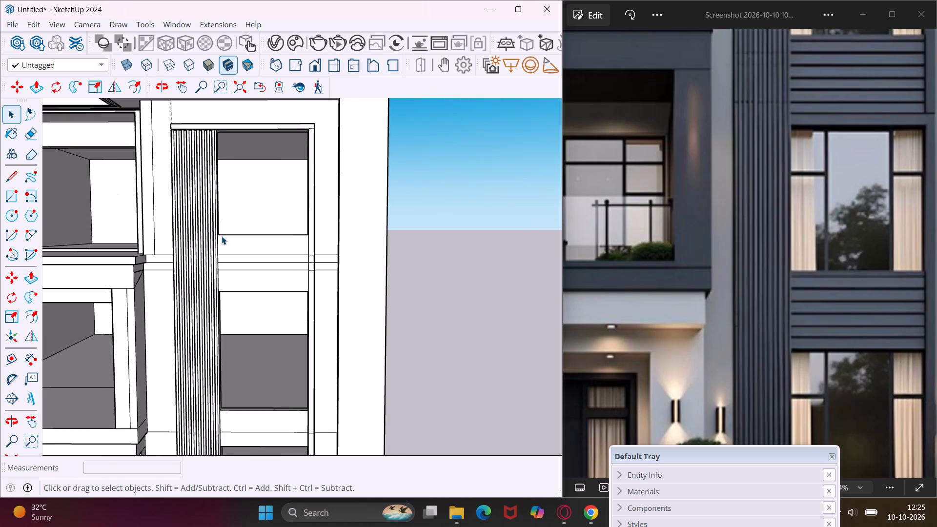
scroll(222, 236, "up", 6)
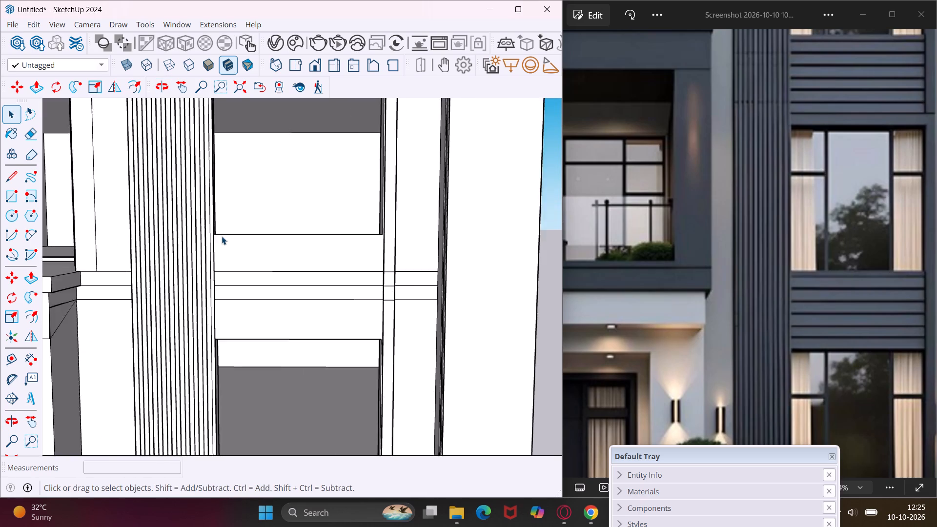
scroll(222, 236, "up", 2)
middle_click_drag(222, 236, 204, 236)
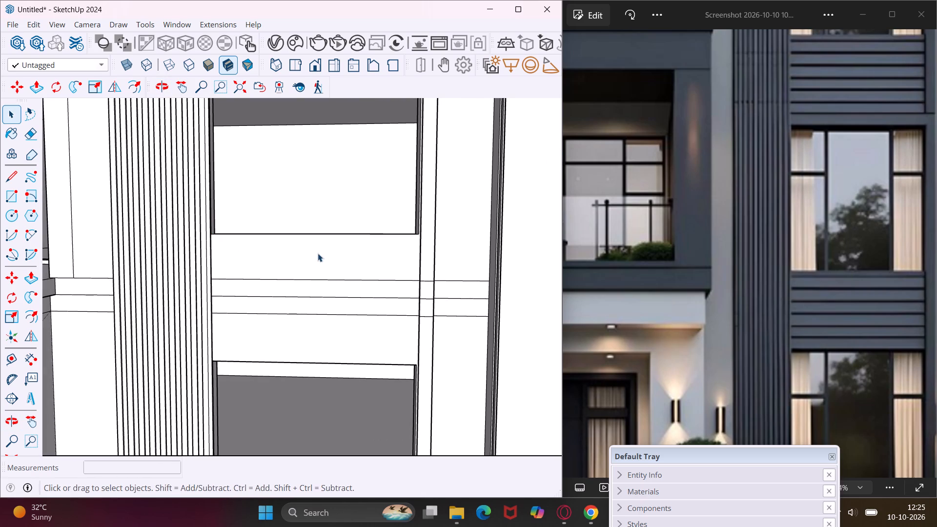
scroll(412, 243, "up", 4)
middle_click_drag(412, 243, 421, 243)
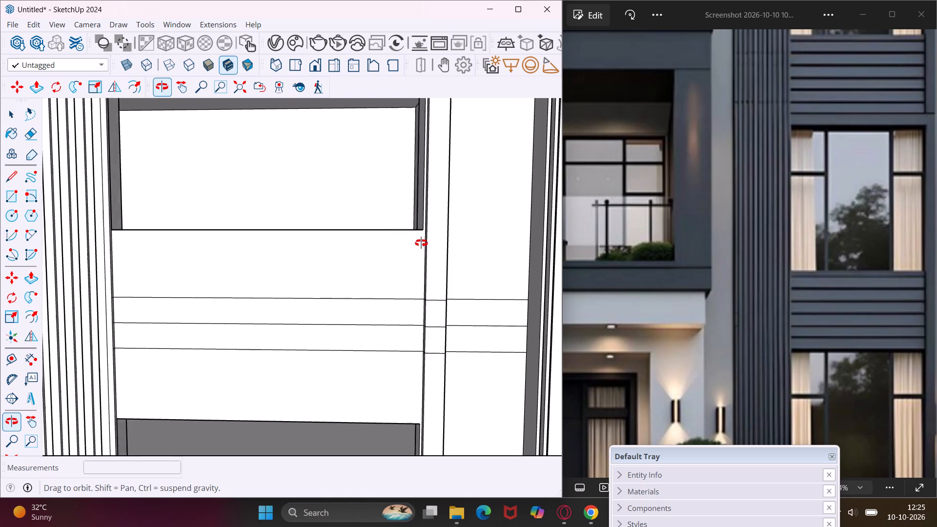
middle_click_drag(421, 243, 447, 249)
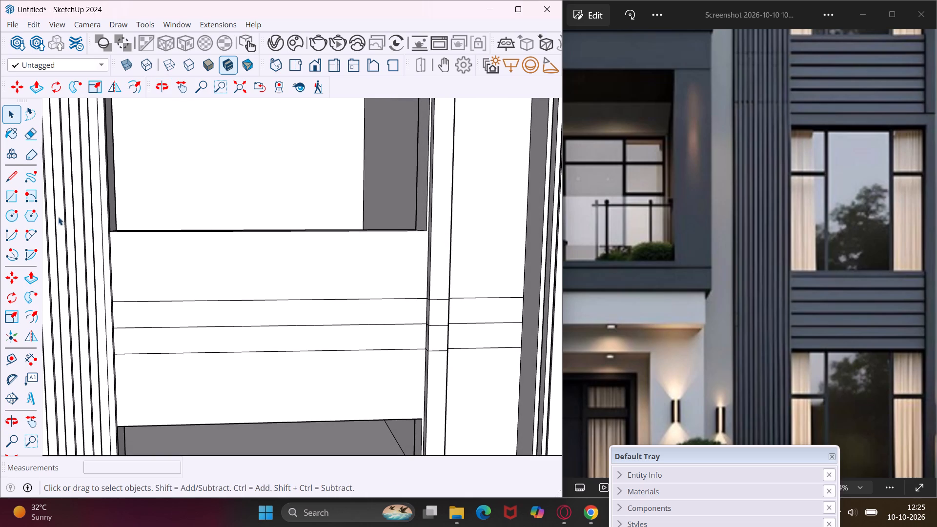
left_click(16, 202)
scroll(120, 243, "up", 3)
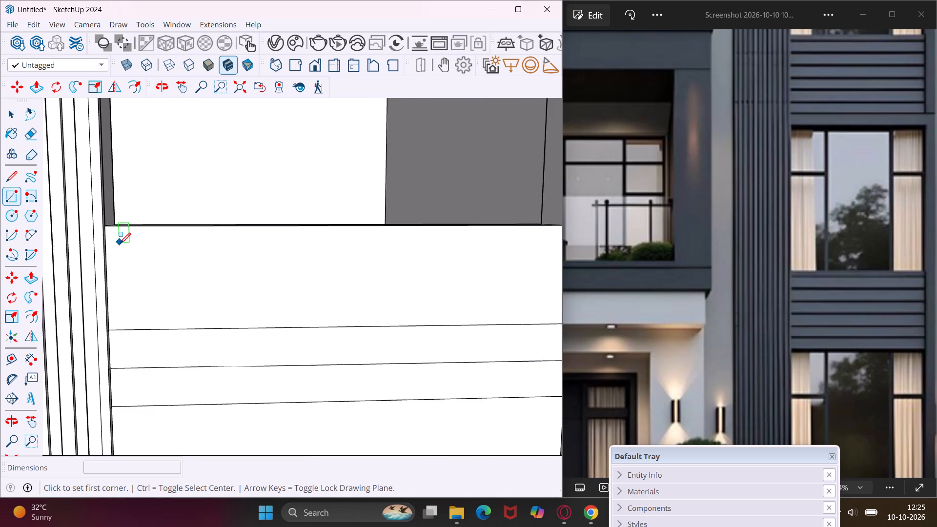
scroll(120, 243, "up", 11)
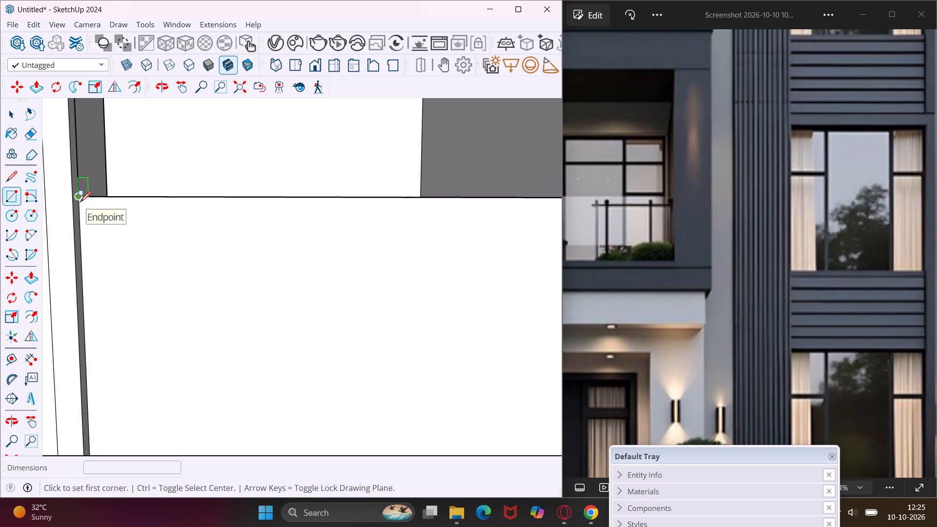
left_click(80, 201)
scroll(134, 231, "down", 6)
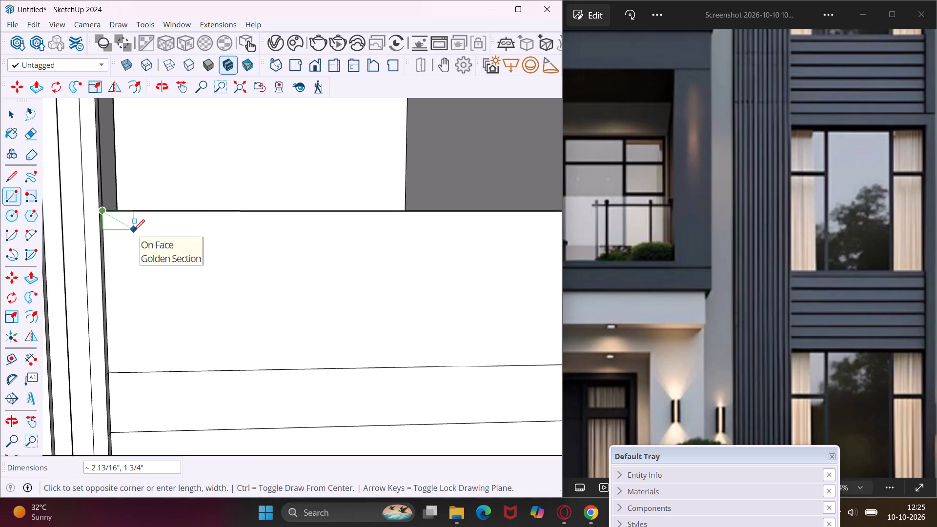
scroll(134, 230, "down", 13)
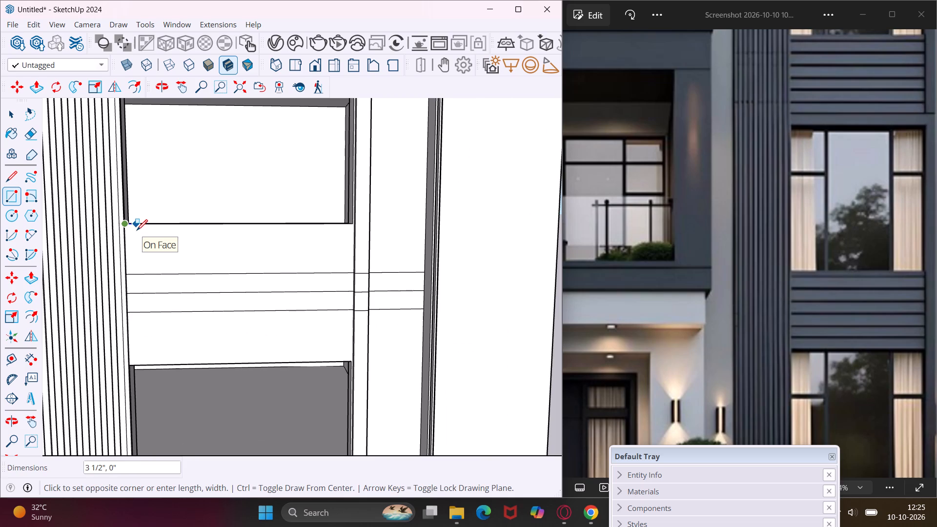
middle_click_drag(137, 230, 282, 237)
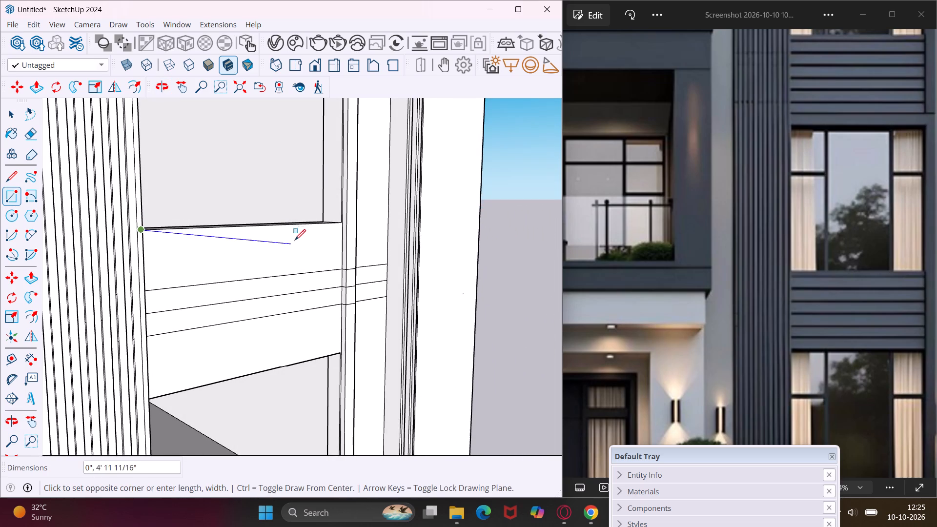
scroll(346, 228, "up", 3)
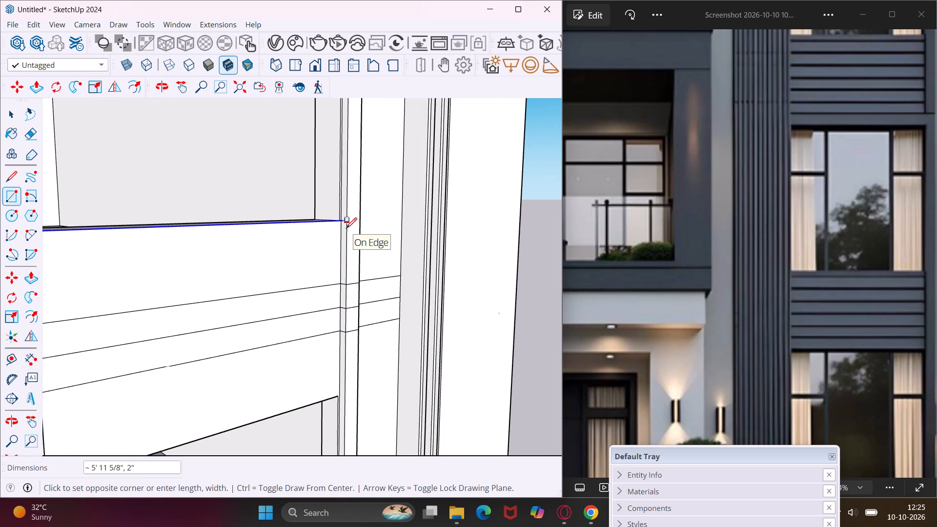
scroll(346, 228, "up", 14)
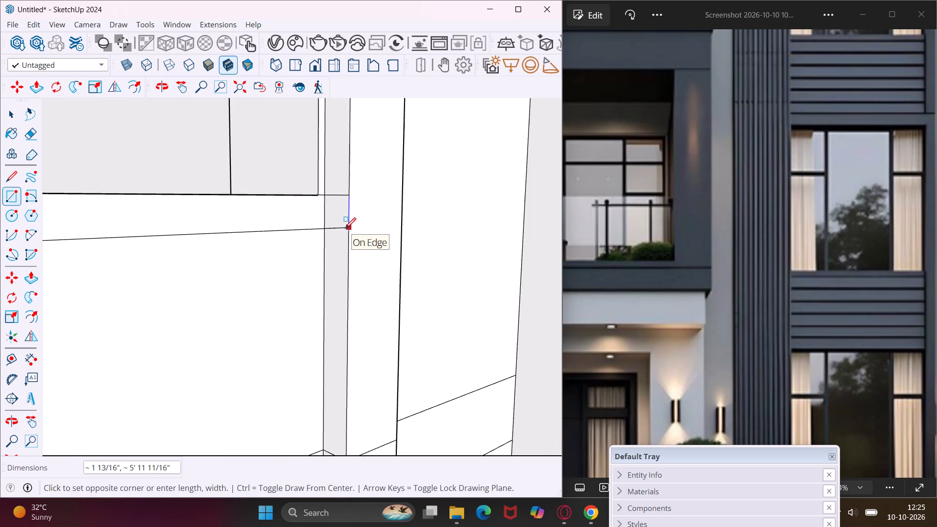
scroll(323, 225, "up", 7)
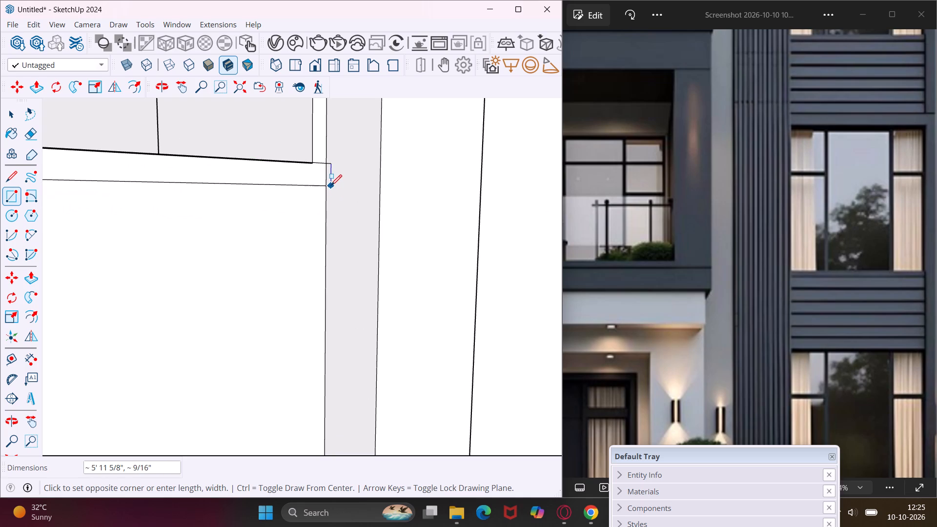
scroll(325, 180, "up", 6)
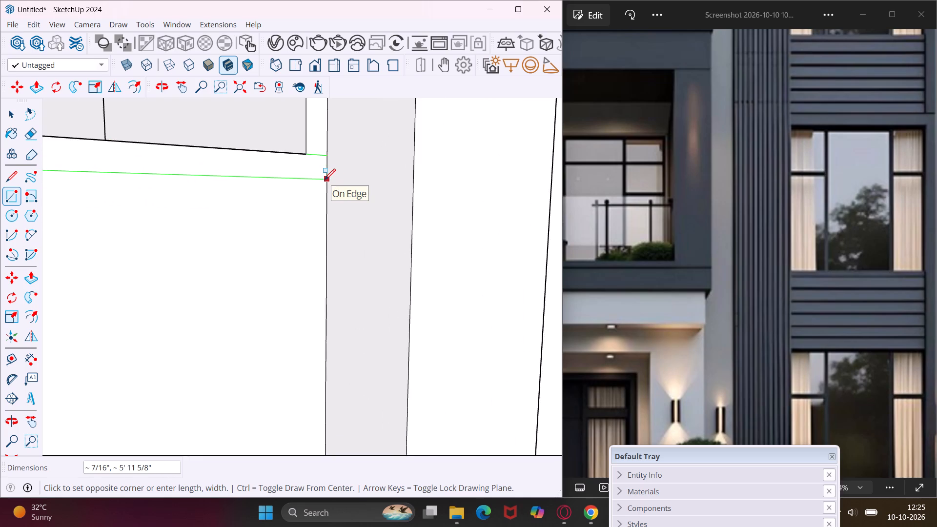
scroll(325, 180, "up", 2)
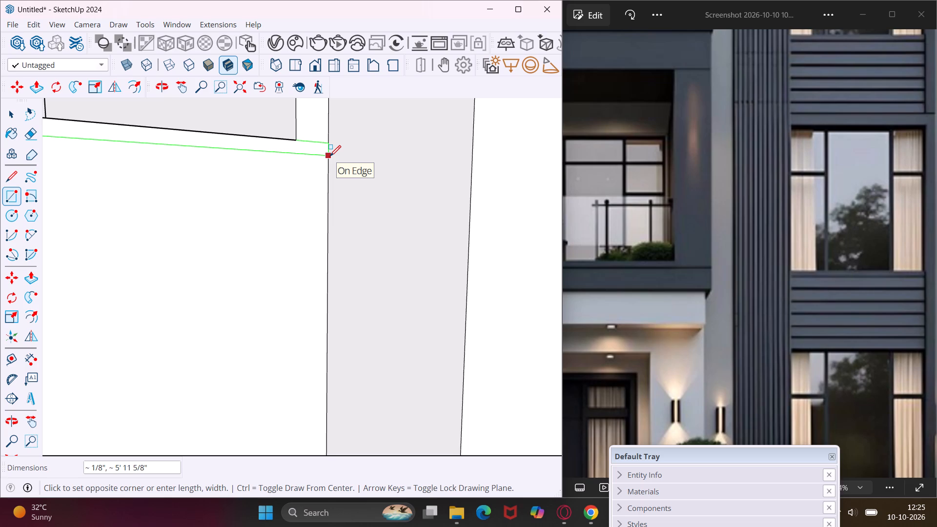
scroll(330, 156, "down", 20)
scroll(330, 156, "down", 5)
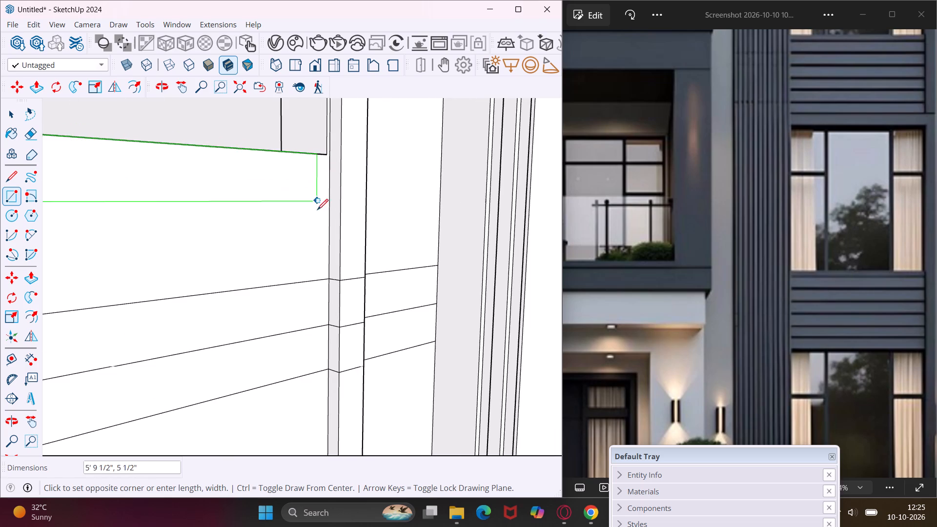
scroll(318, 228, "down", 11)
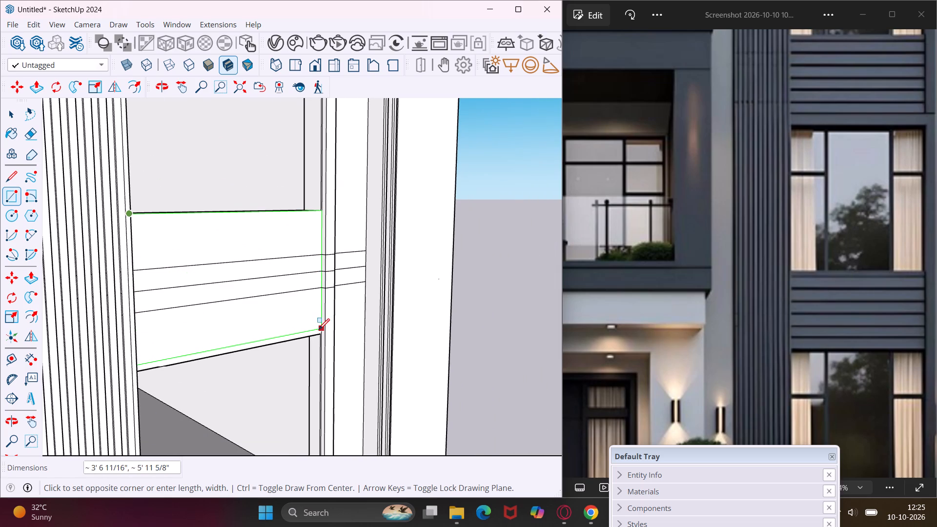
scroll(319, 334, "up", 19)
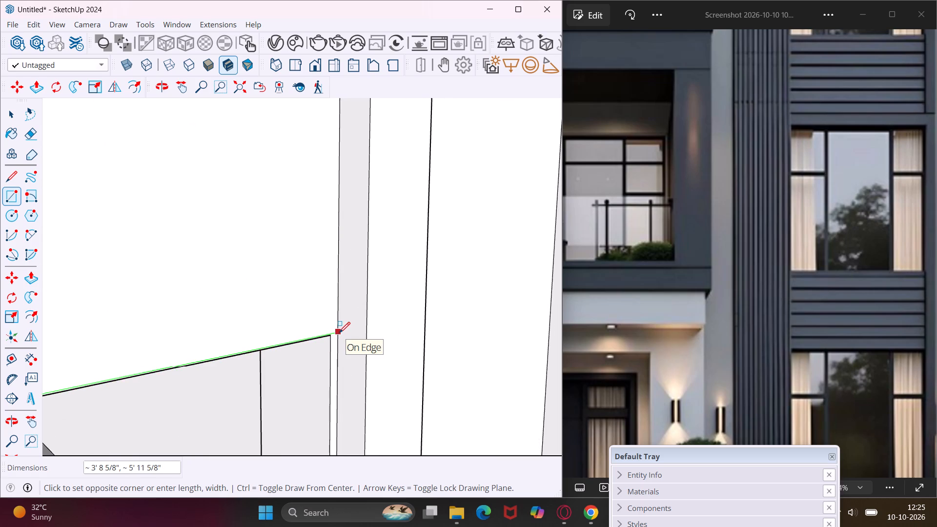
left_click(336, 334)
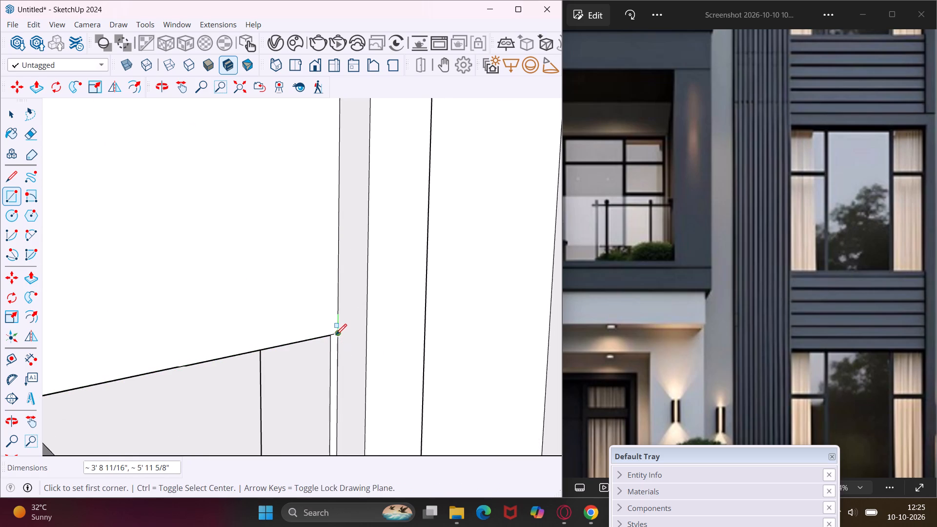
scroll(273, 296, "down", 20)
scroll(268, 294, "down", 5)
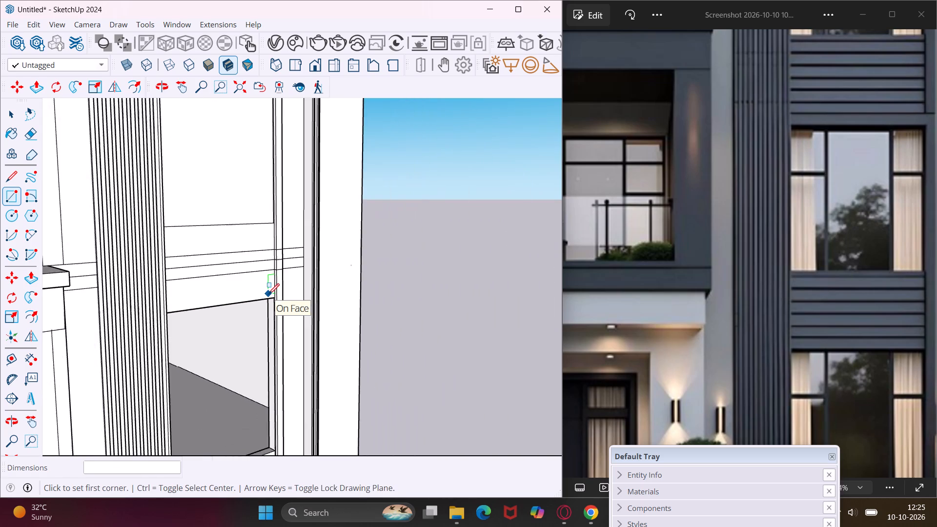
scroll(268, 294, "down", 11)
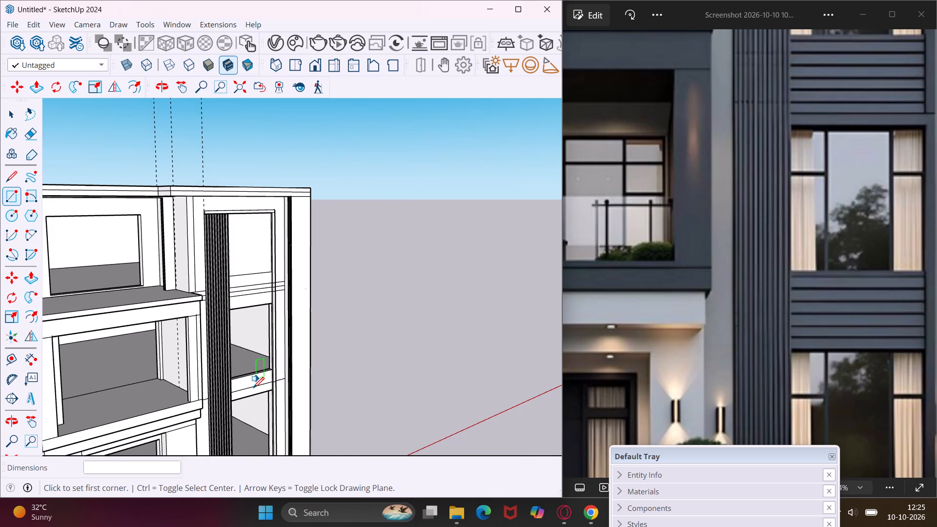
middle_click_drag(252, 388, 224, 330)
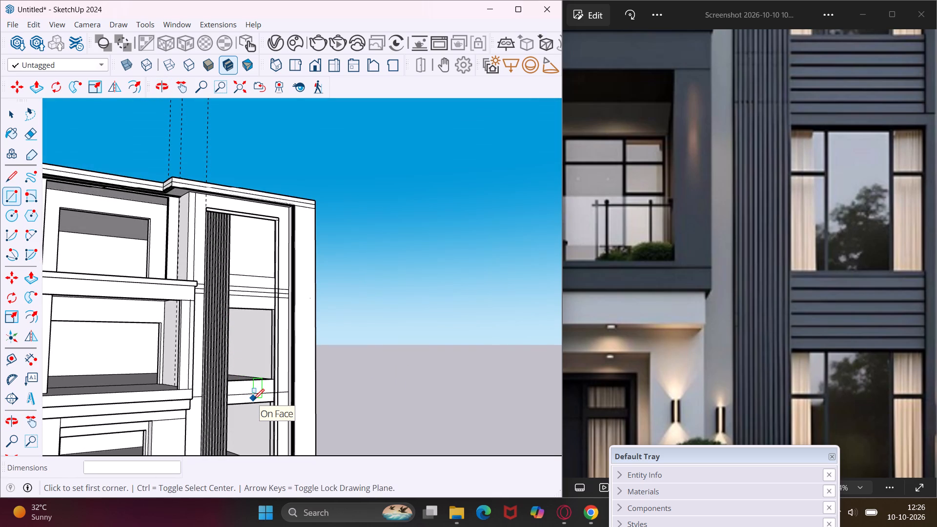
key("Escape")
key("space")
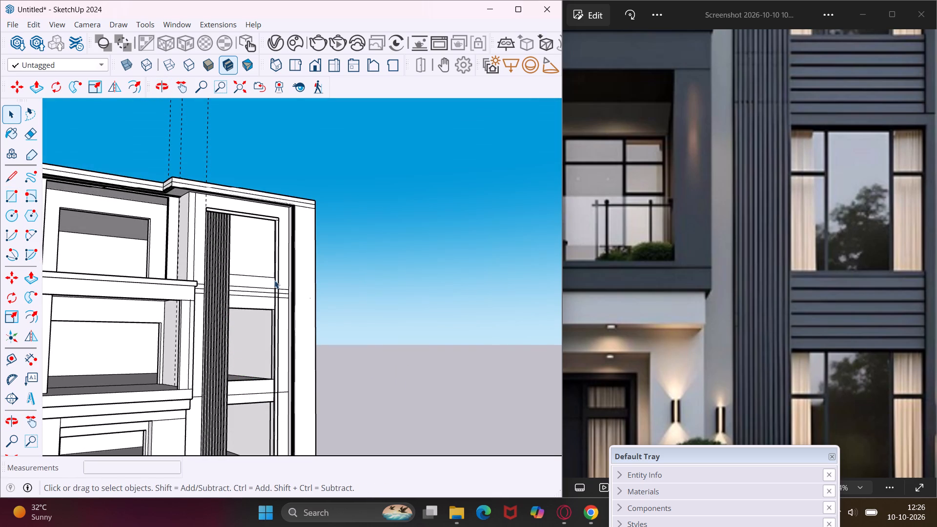
Push/Pull the head face of the ground-floor window opening beside the fluted column down by about 8 3/16".
scroll(252, 386, "down", 2)
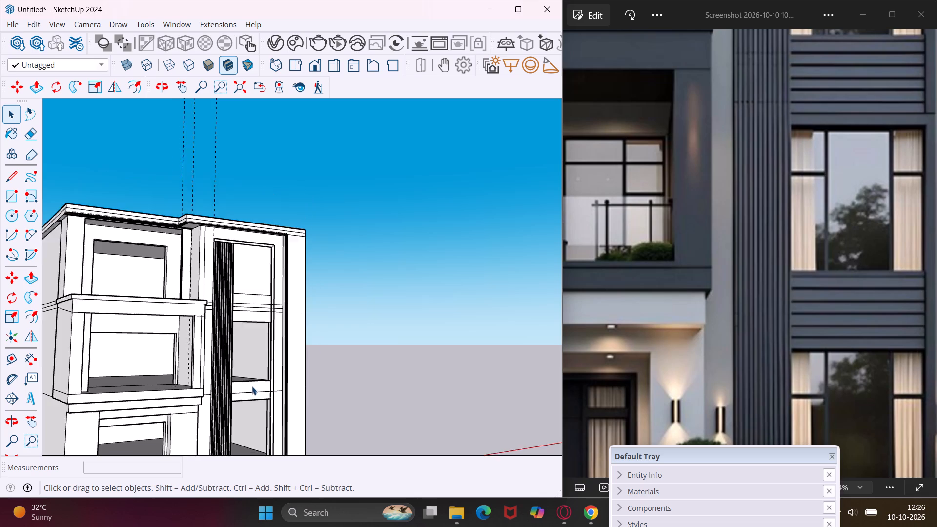
scroll(252, 386, "down", 3)
middle_click_drag(263, 416, 237, 383)
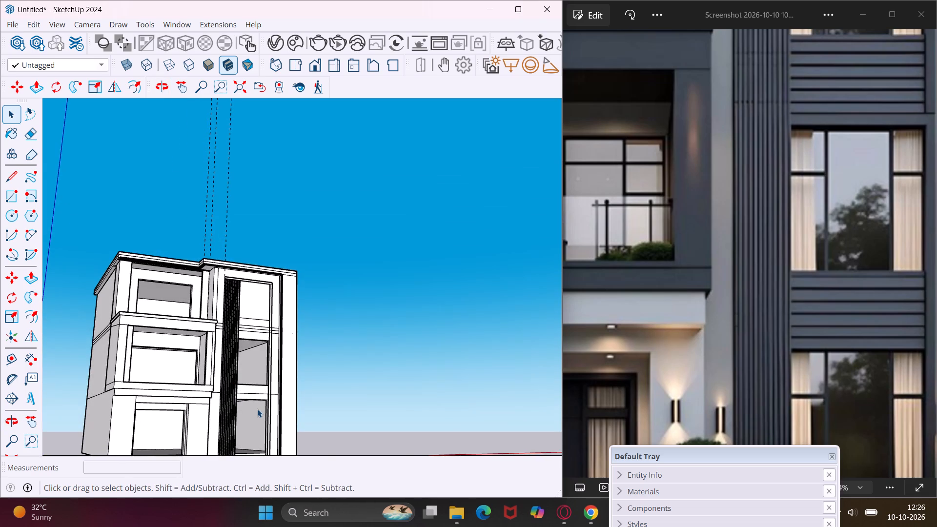
scroll(257, 409, "up", 10)
middle_click_drag(257, 409, 245, 354)
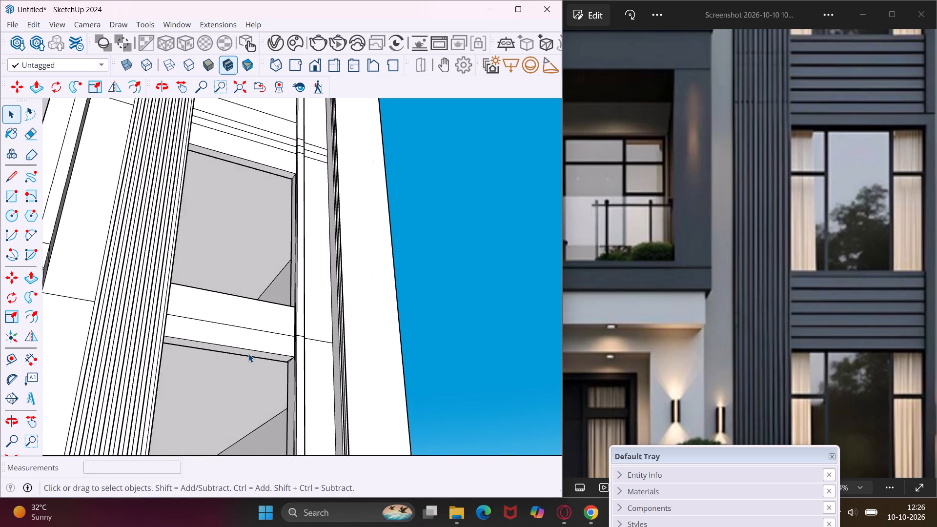
scroll(248, 353, "up", 8)
left_click(250, 353)
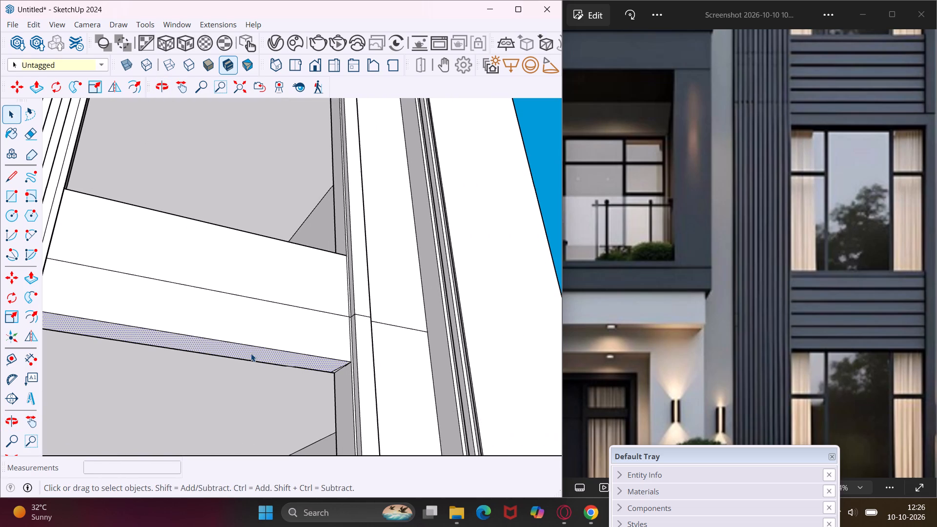
key("p")
left_click(249, 355)
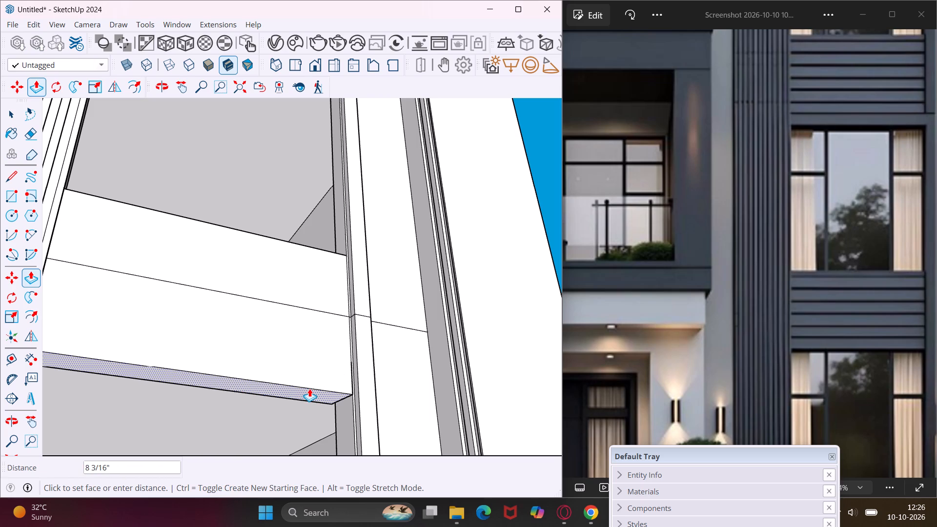
left_click(308, 388)
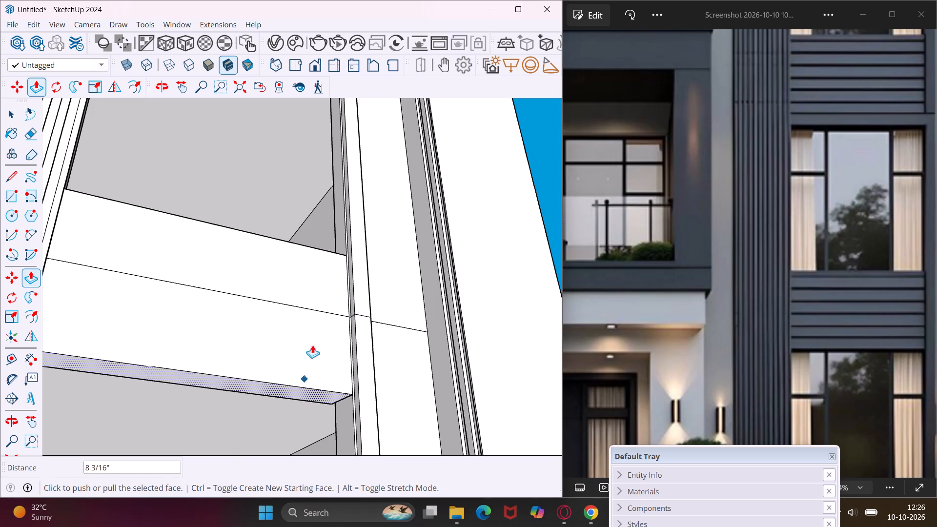
Push/Pull the narrow sill face of the middle-floor window opening beside the fluted column by about 1 3/4".
middle_click_drag(312, 292, 289, 387)
scroll(267, 352, "down", 8)
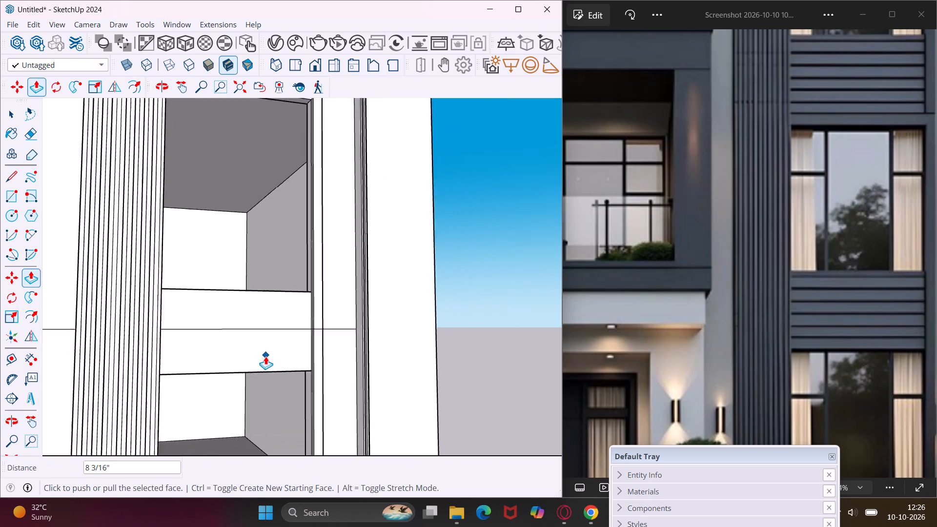
scroll(265, 356, "down", 5)
middle_click_drag(262, 311, 299, 355)
scroll(271, 324, "up", 14)
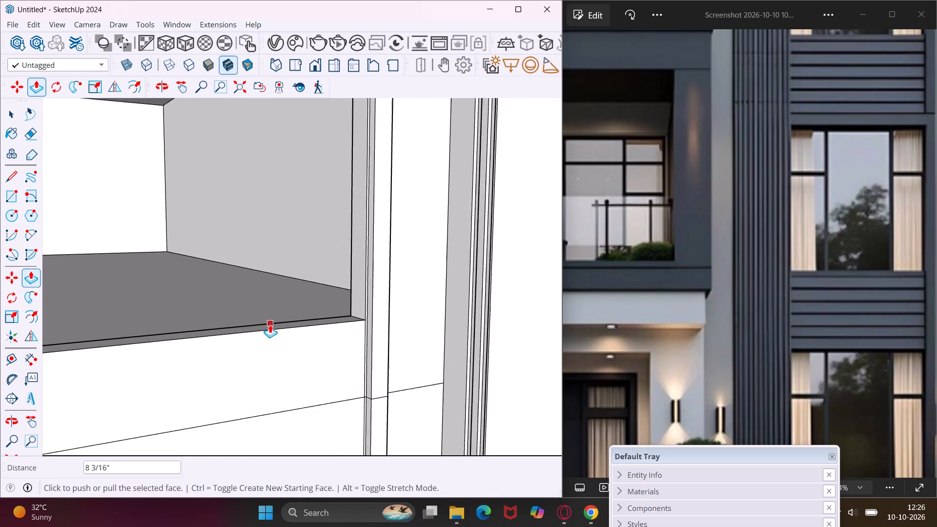
key("Escape")
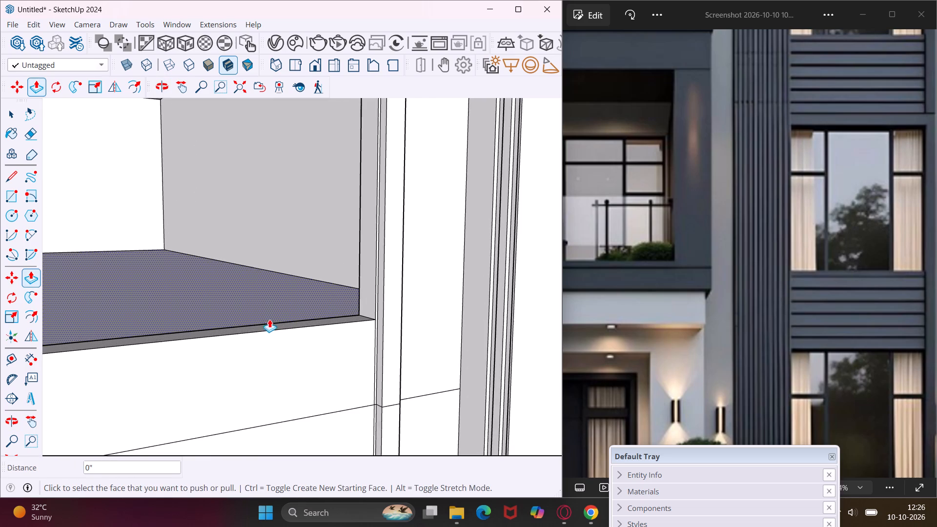
scroll(273, 319, "up", 8)
left_click(315, 344)
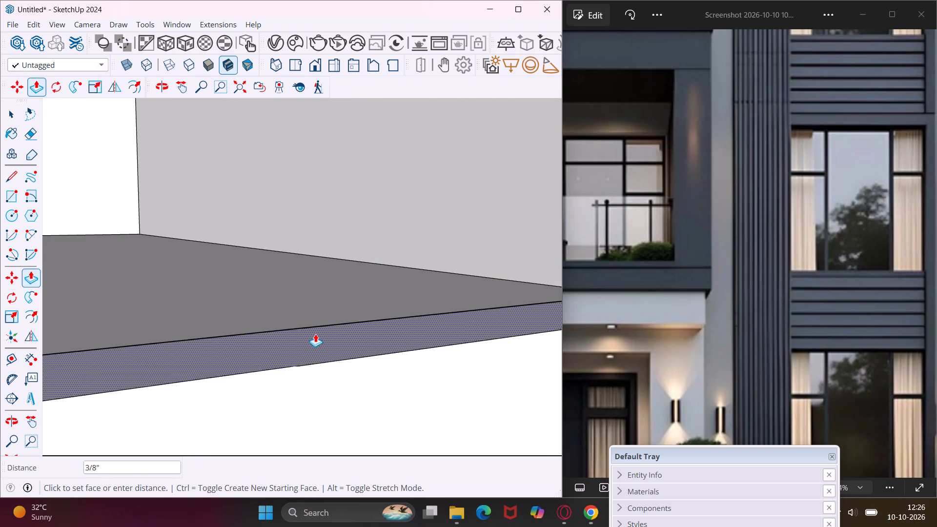
scroll(315, 327, "down", 16)
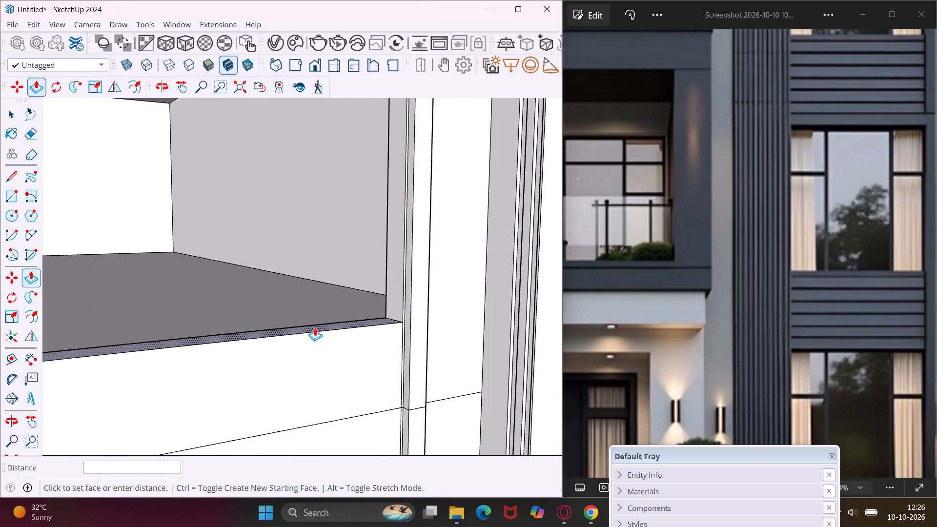
scroll(315, 327, "down", 1)
left_click(311, 323)
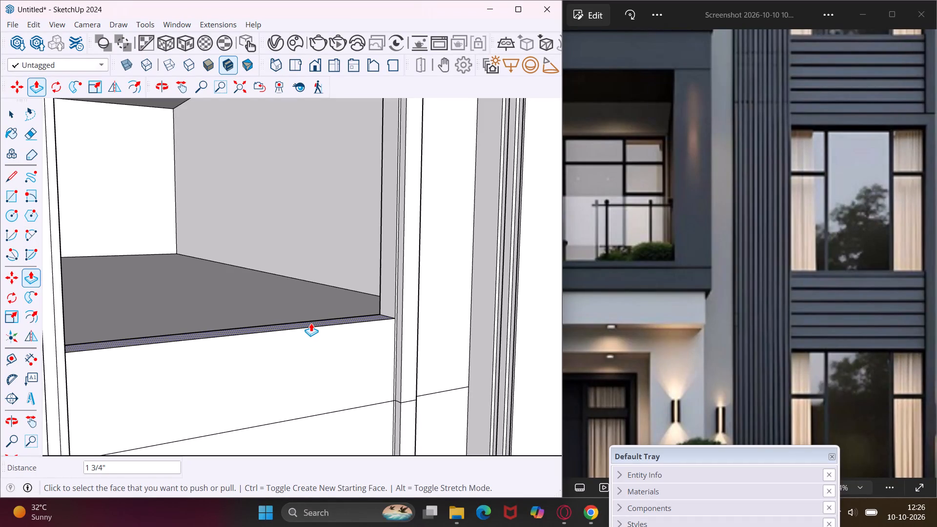
scroll(311, 323, "down", 7)
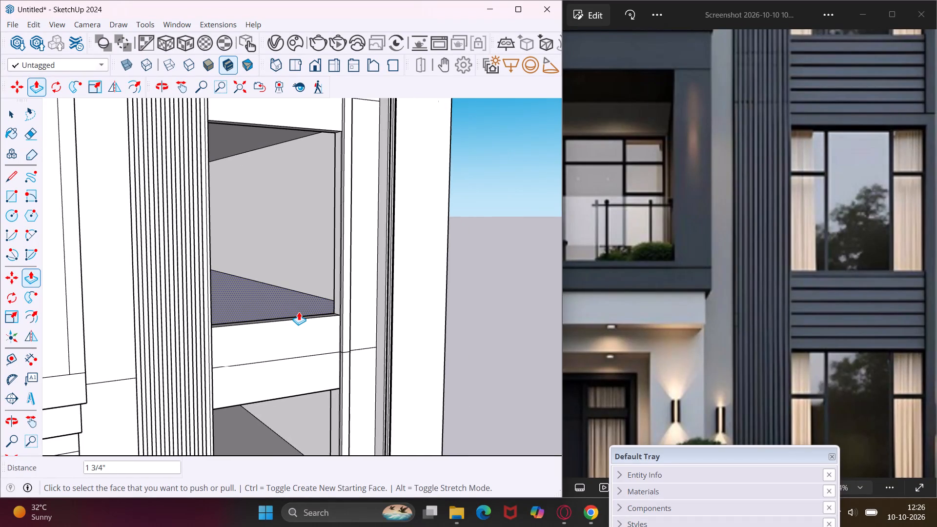
key("Escape")
key("space")
Draw a rectangle about 5' 11" by 3' 3 15/16" over the wall band between the middle-floor and ground-floor window openings.
middle_click_drag(306, 324, 234, 304)
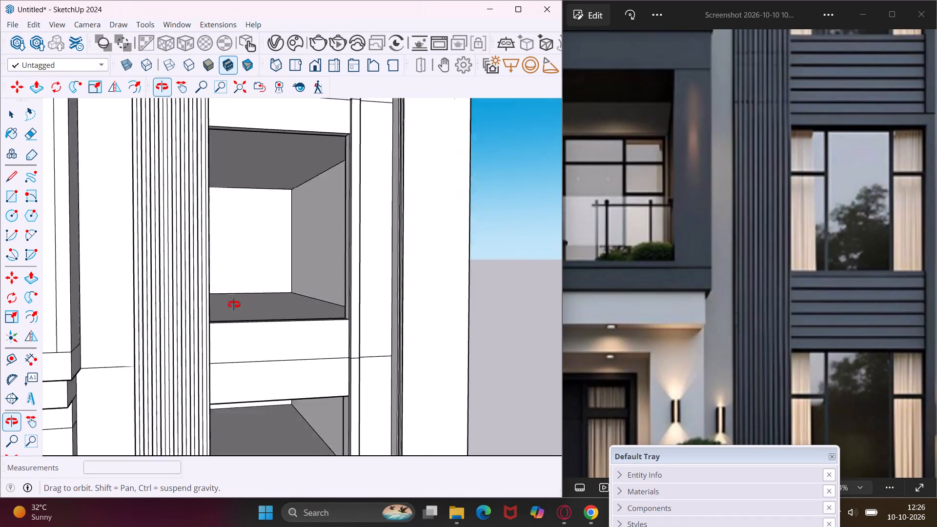
middle_click_drag(234, 304, 157, 285)
left_click(8, 199)
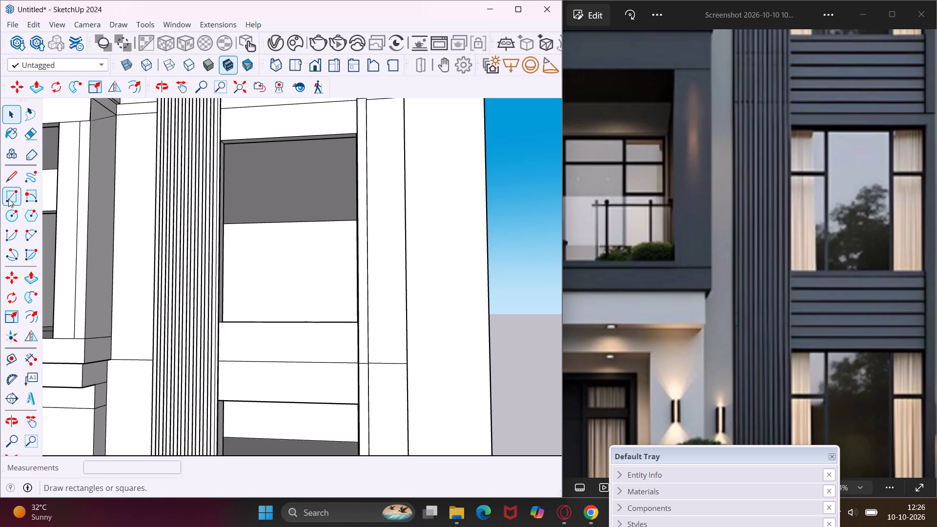
scroll(219, 328, "up", 15)
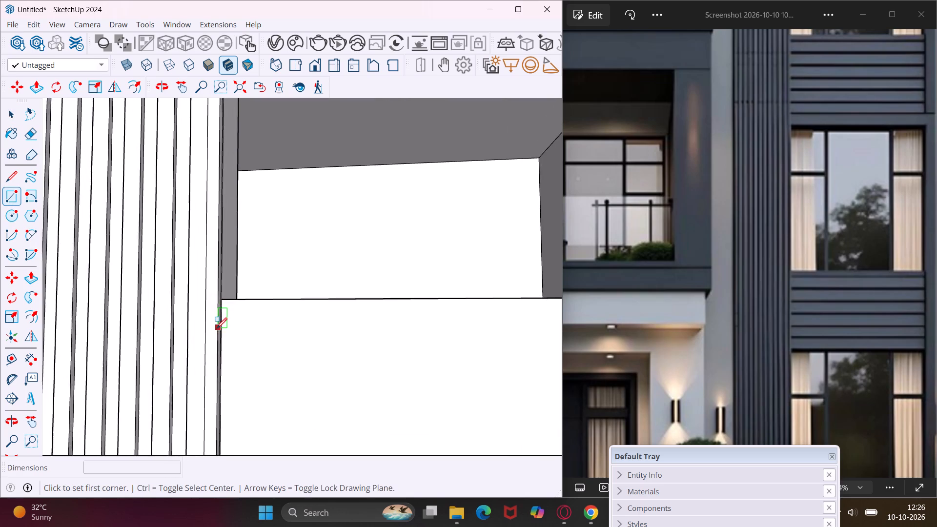
scroll(216, 328, "up", 7)
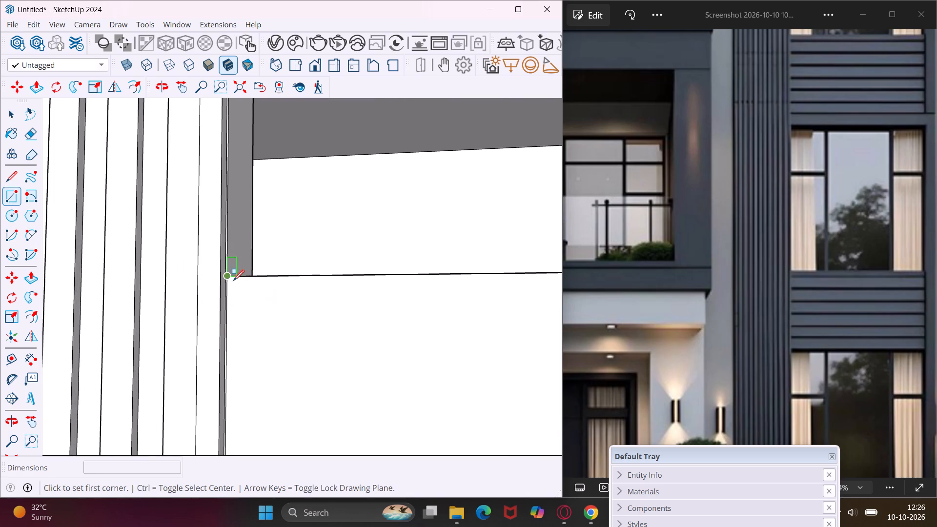
scroll(232, 281, "up", 10)
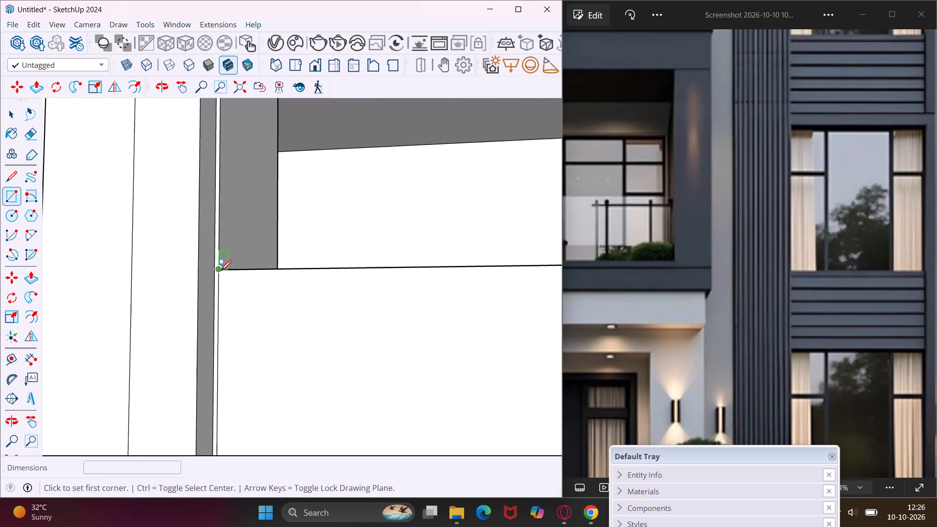
left_click(219, 270)
scroll(274, 312, "down", 11)
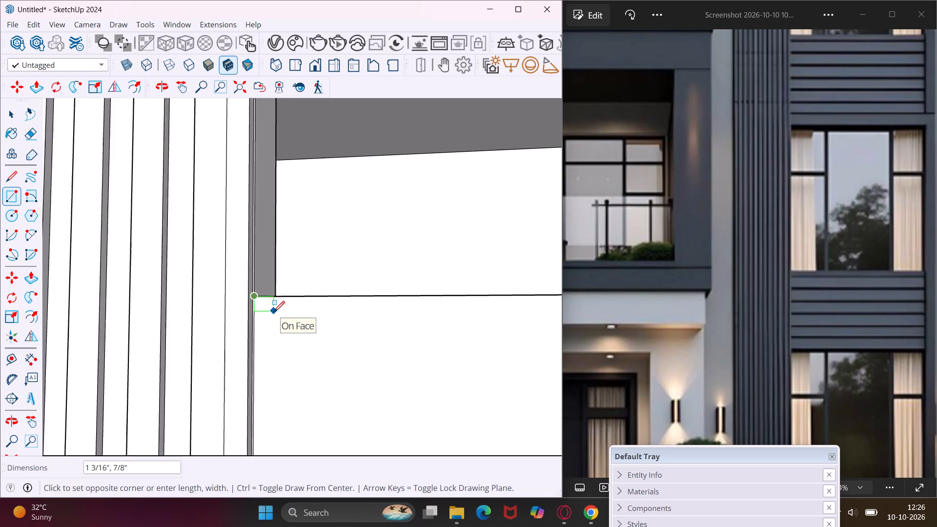
scroll(274, 312, "down", 15)
scroll(275, 312, "down", 9)
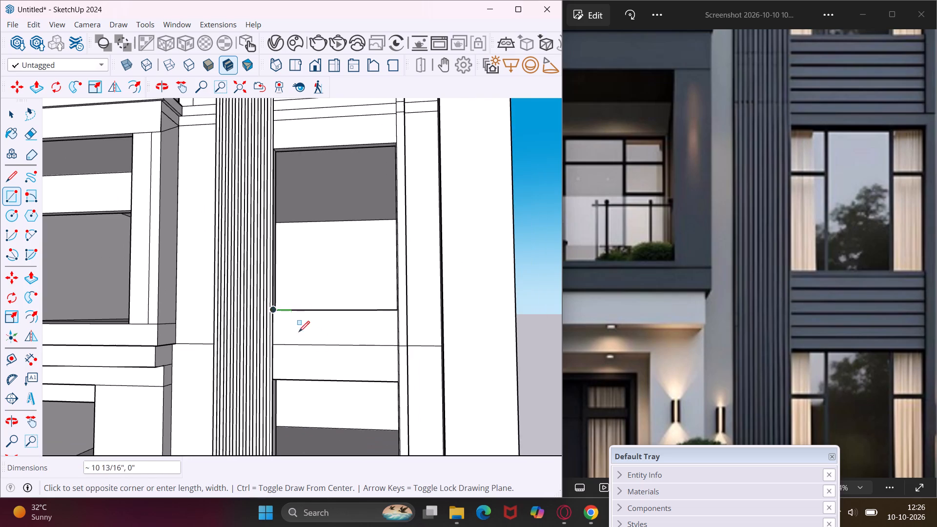
scroll(394, 384, "up", 4)
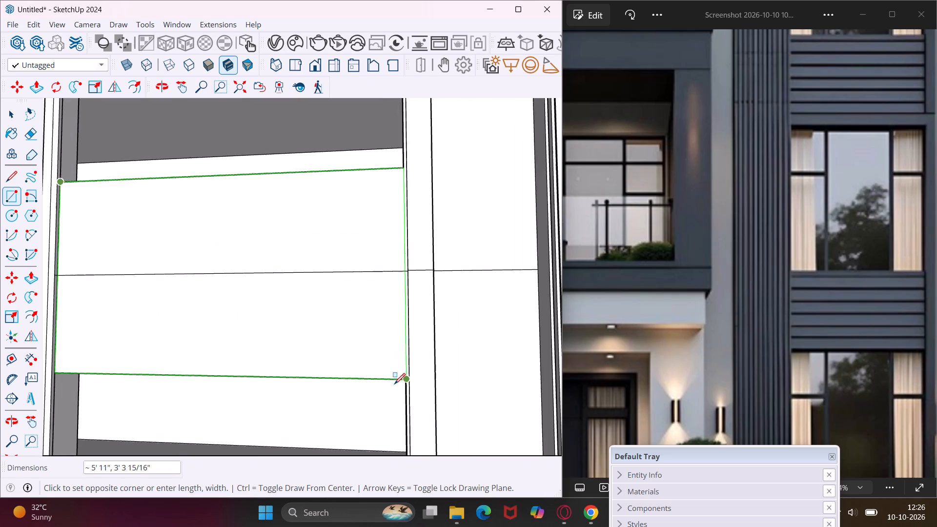
scroll(394, 384, "up", 8)
scroll(394, 383, "down", 7)
middle_click_drag(394, 383, 489, 379)
scroll(417, 353, "down", 11)
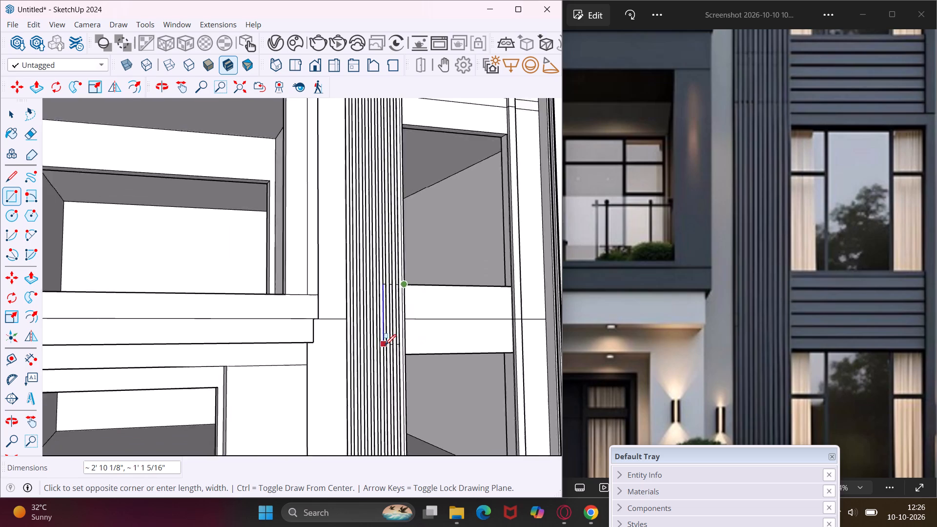
scroll(385, 343, "down", 1)
scroll(496, 349, "up", 7)
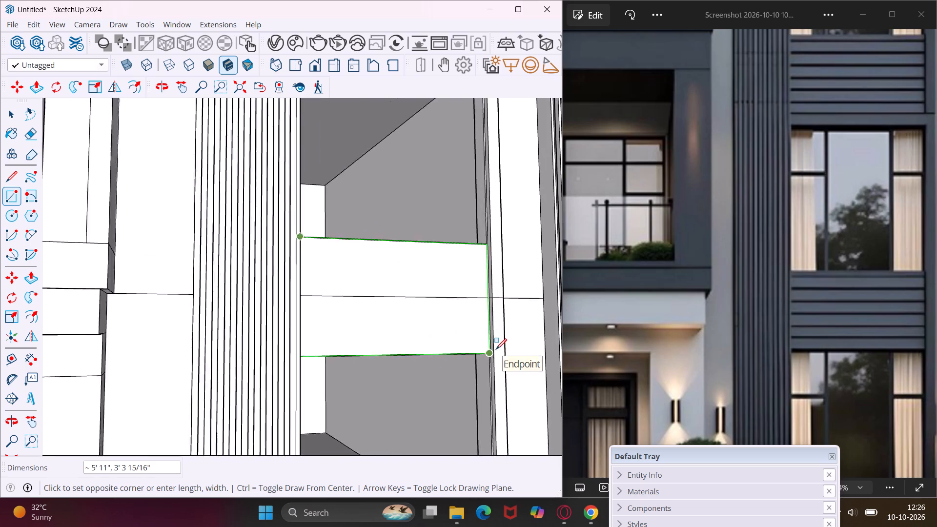
scroll(496, 349, "up", 14)
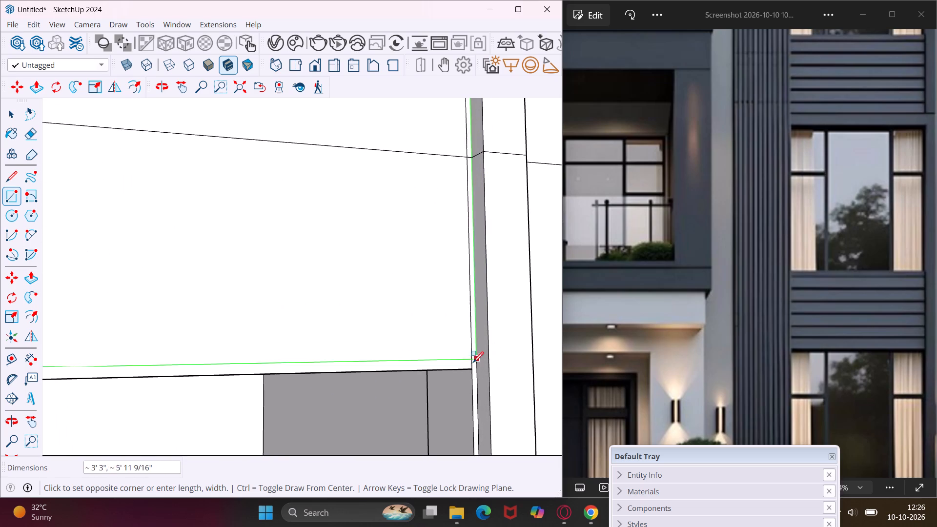
left_click(470, 367)
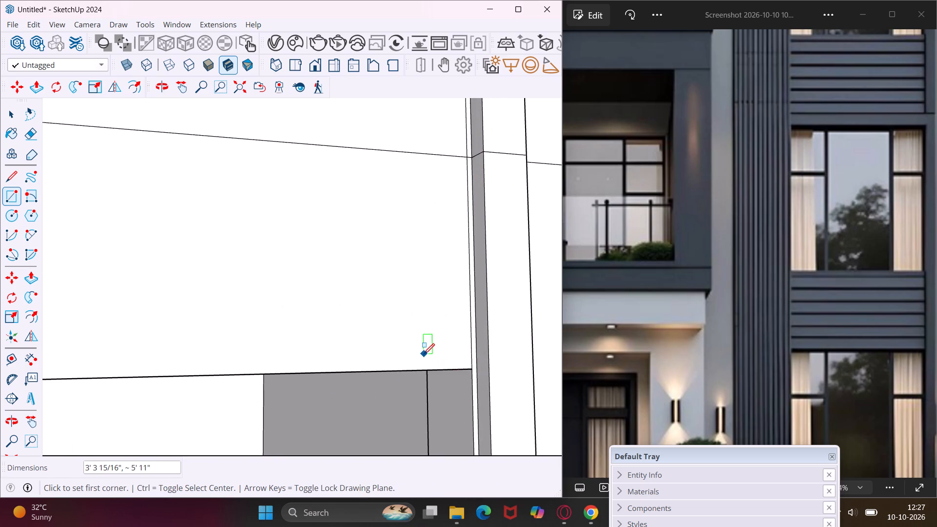
key("Escape")
key("space")
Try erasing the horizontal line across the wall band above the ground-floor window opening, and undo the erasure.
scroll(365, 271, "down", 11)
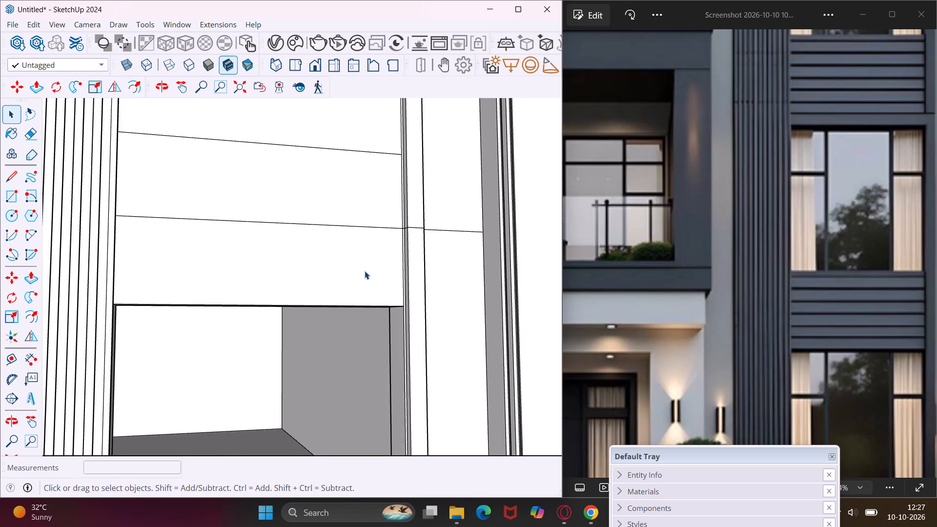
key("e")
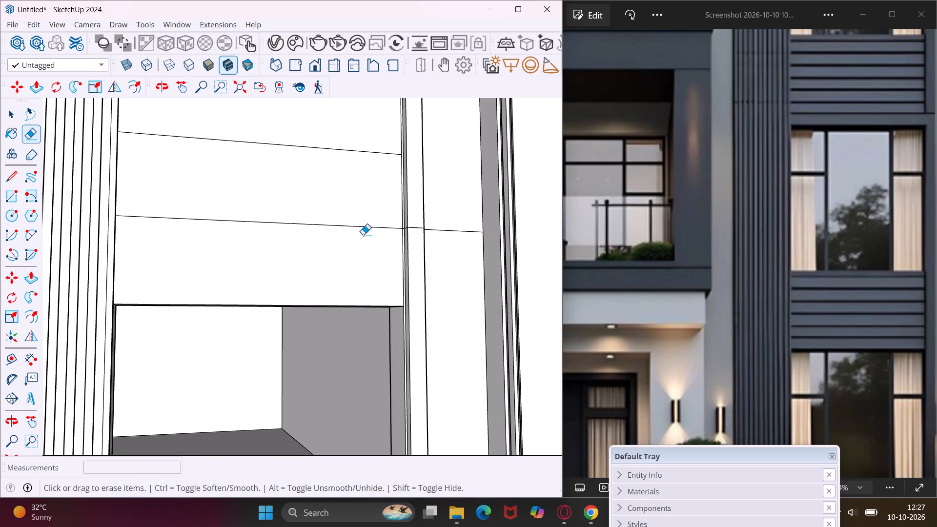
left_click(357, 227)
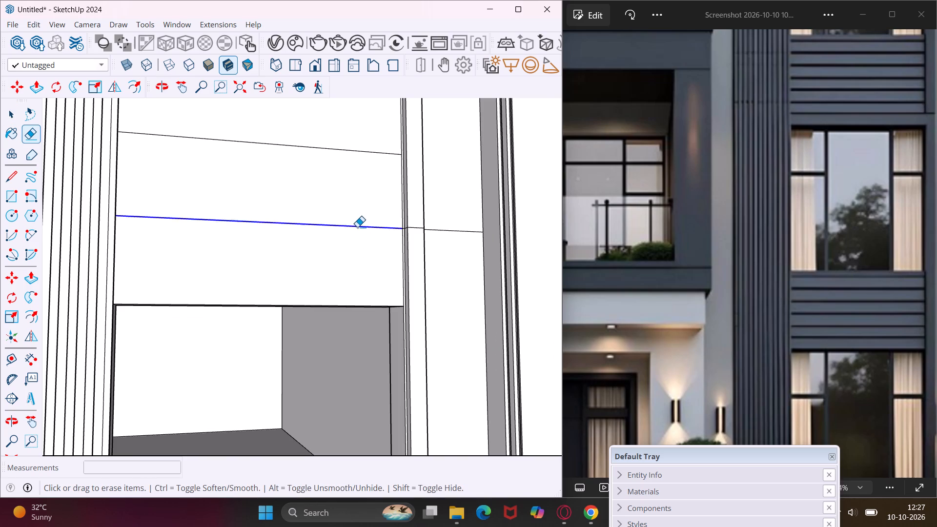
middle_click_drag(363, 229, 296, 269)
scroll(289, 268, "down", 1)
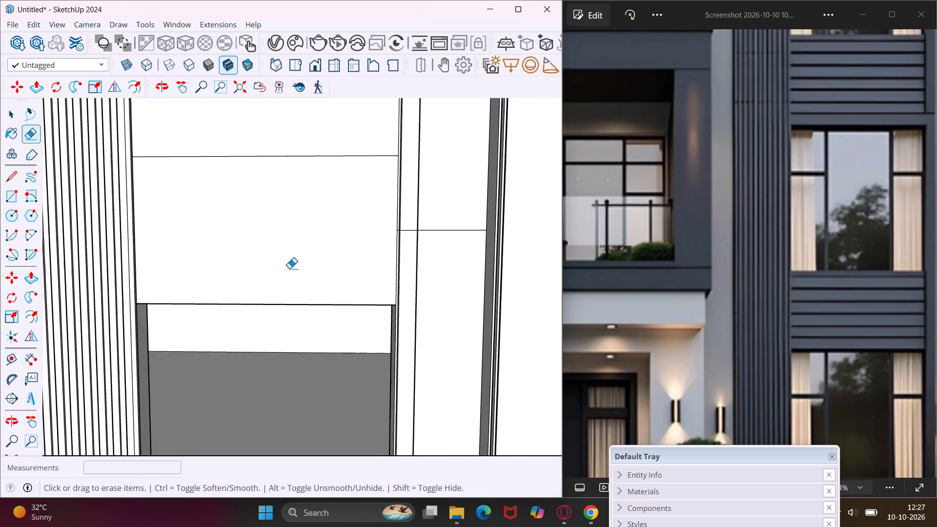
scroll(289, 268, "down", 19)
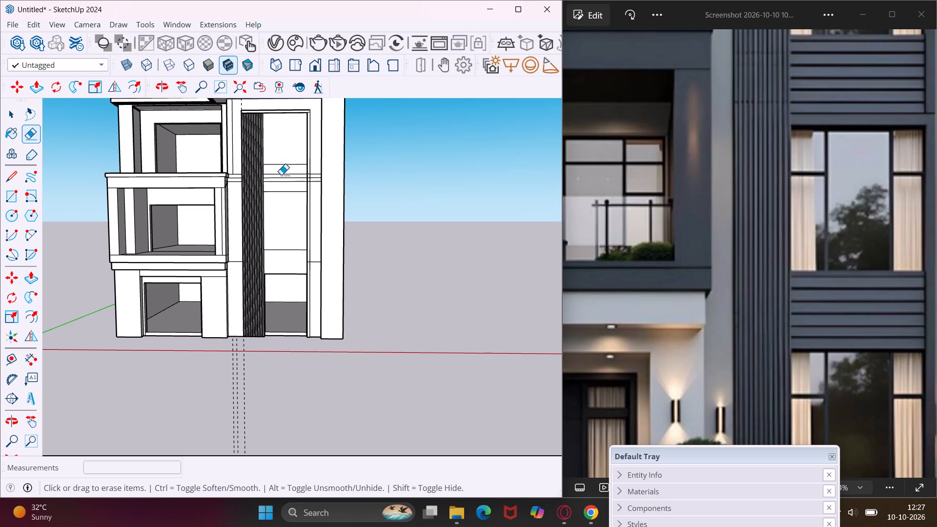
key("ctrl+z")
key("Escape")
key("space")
Push/Pull the upper half of the wall band above the ground-floor window opening outward by 1".
scroll(290, 257, "up", 9)
left_click(287, 257)
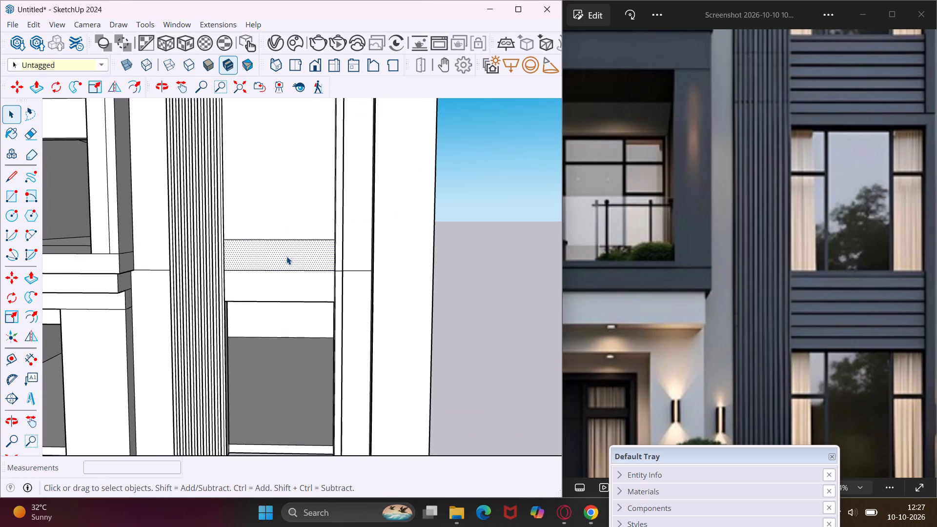
key("p")
left_click(286, 256)
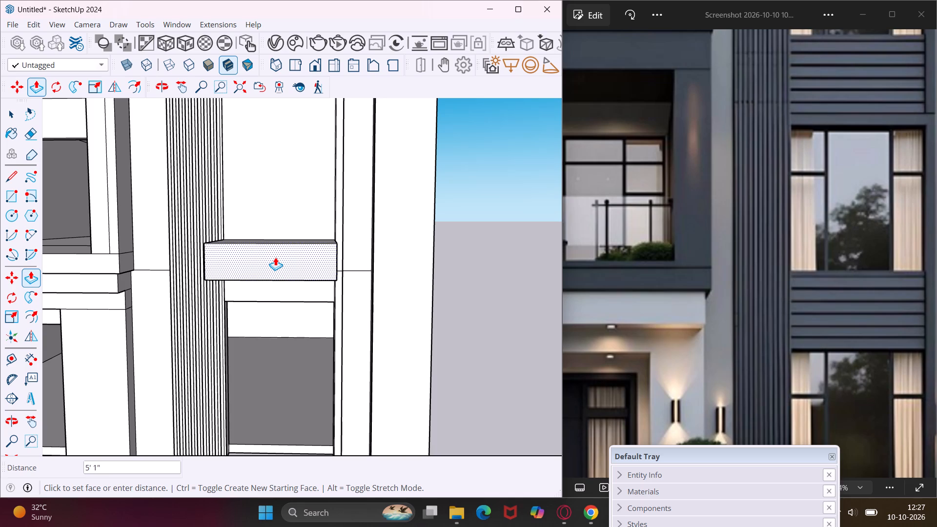
type("1\"")
key("Return")
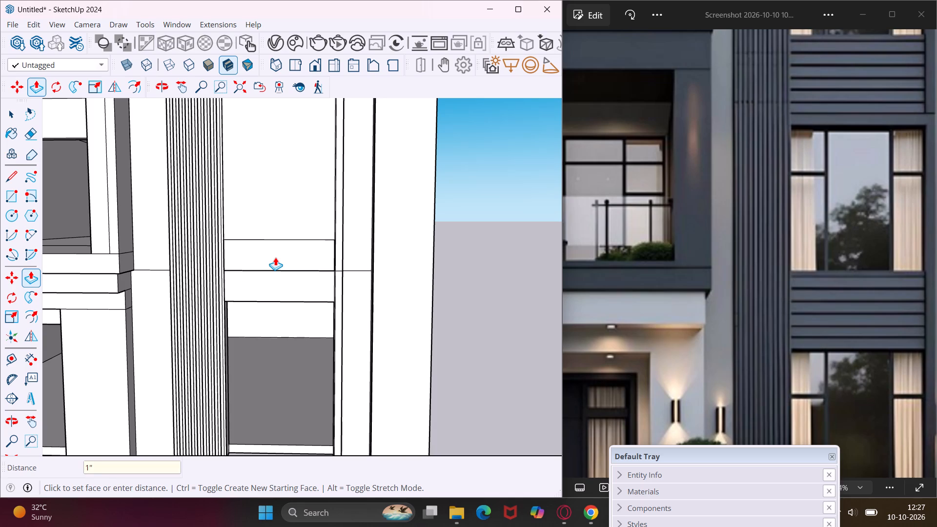
scroll(275, 257, "up", 8)
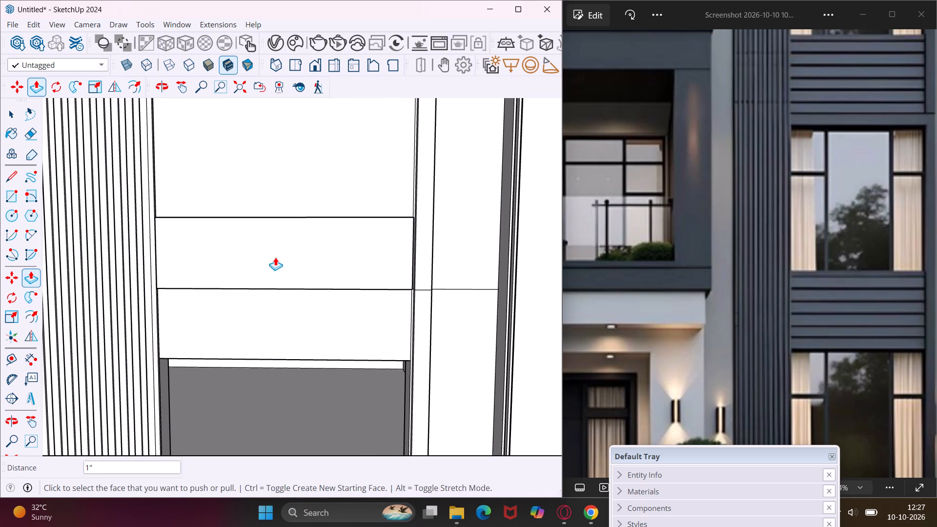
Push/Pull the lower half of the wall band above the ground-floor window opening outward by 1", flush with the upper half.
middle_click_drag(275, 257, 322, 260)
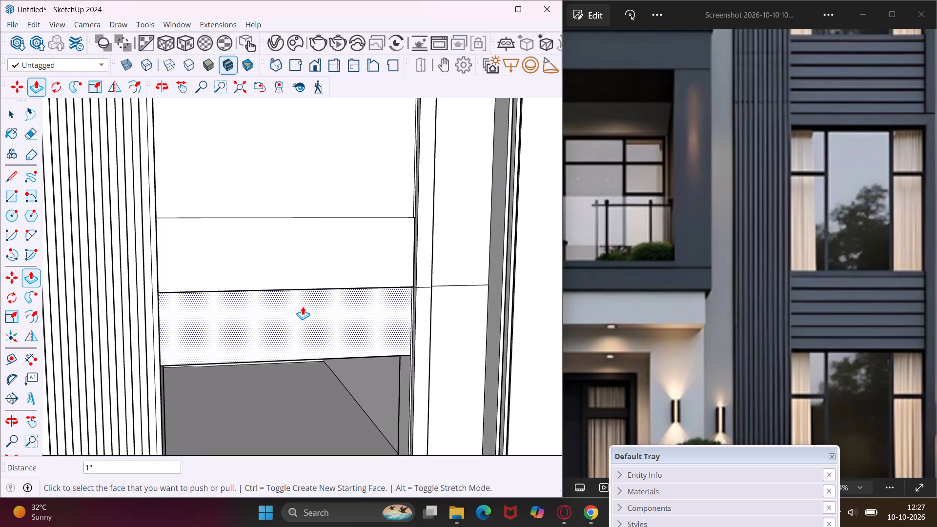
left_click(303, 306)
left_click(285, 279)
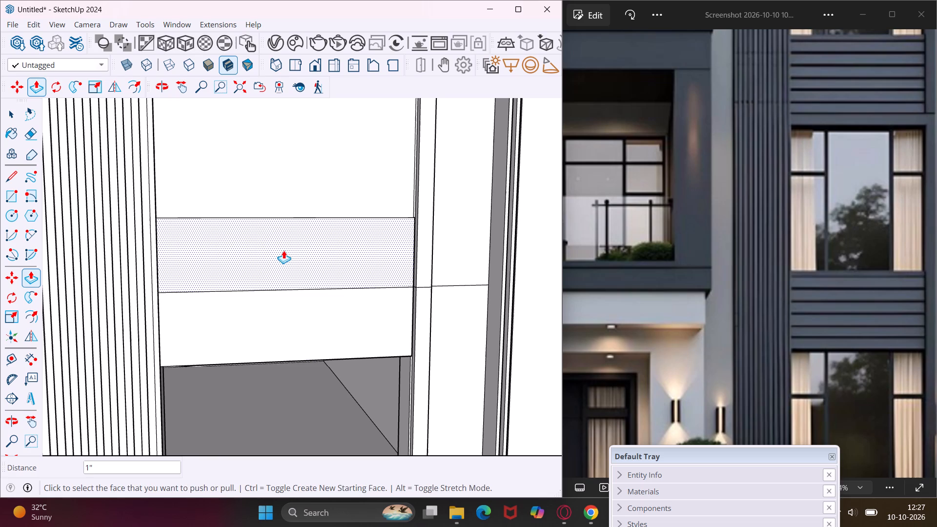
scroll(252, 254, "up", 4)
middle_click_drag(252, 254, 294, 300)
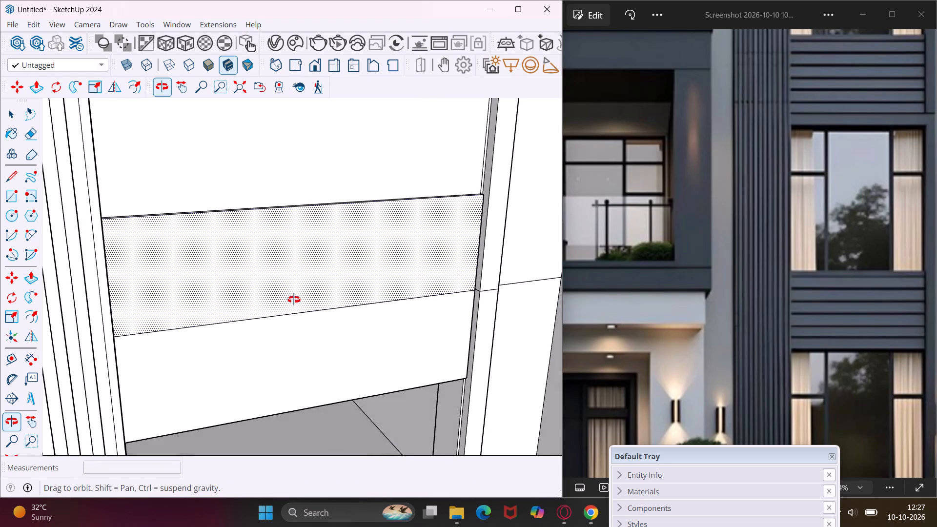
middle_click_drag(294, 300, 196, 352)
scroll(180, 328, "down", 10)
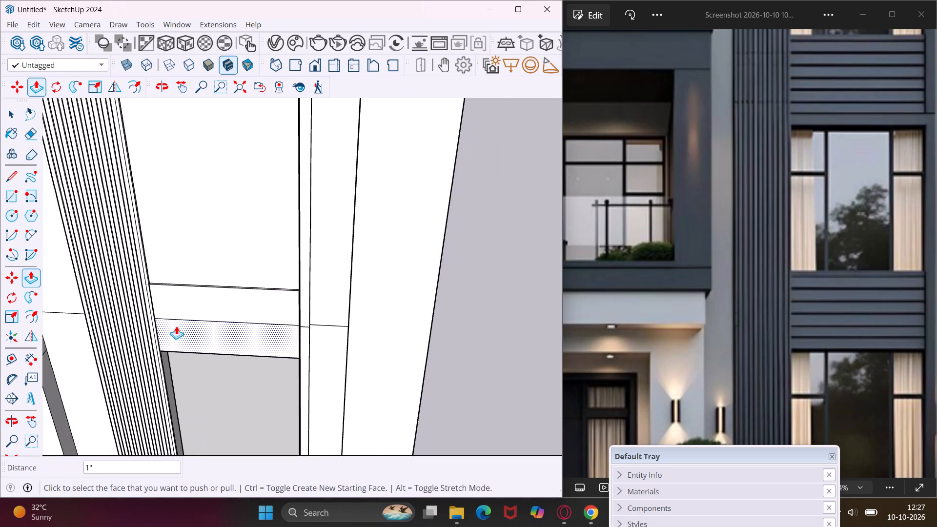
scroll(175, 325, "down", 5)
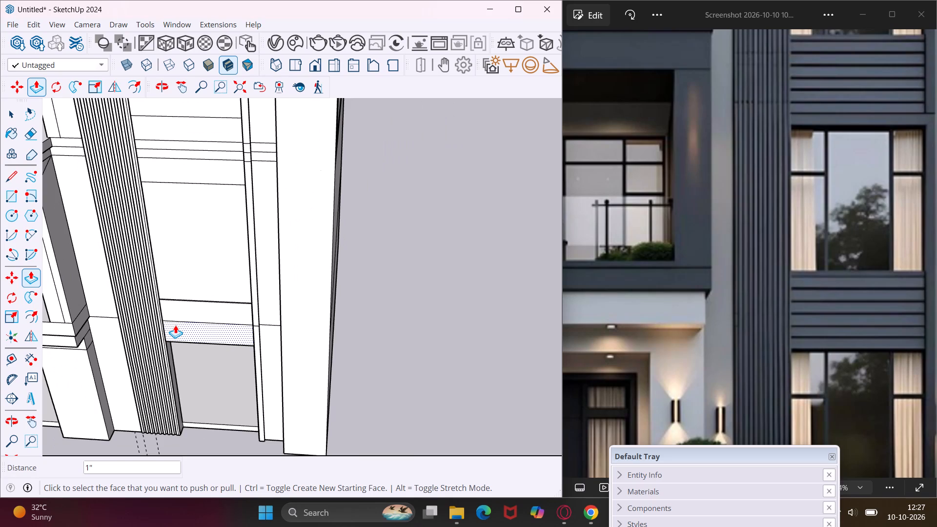
Undo the extrusions of both wall band halves and the rectangle drawn over the band.
key("ctrl+z")
key("ctrl+z")
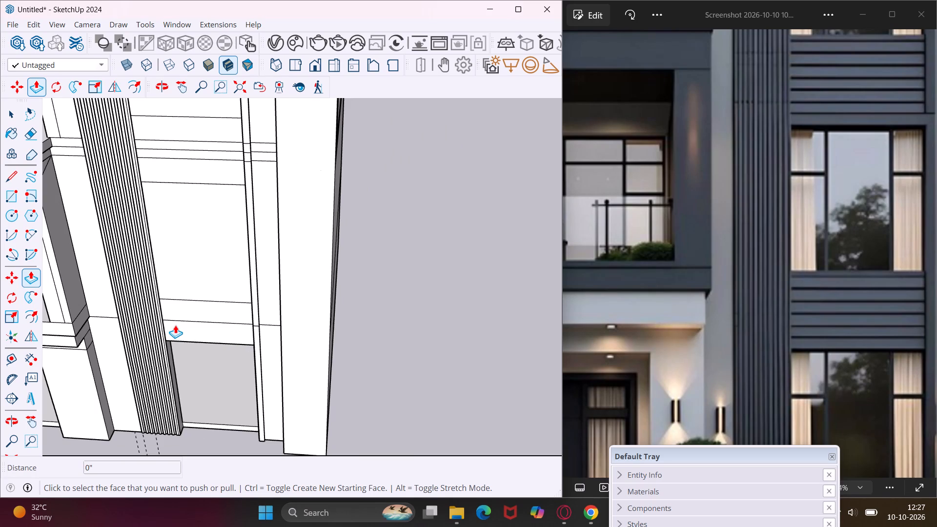
key("ctrl+z")
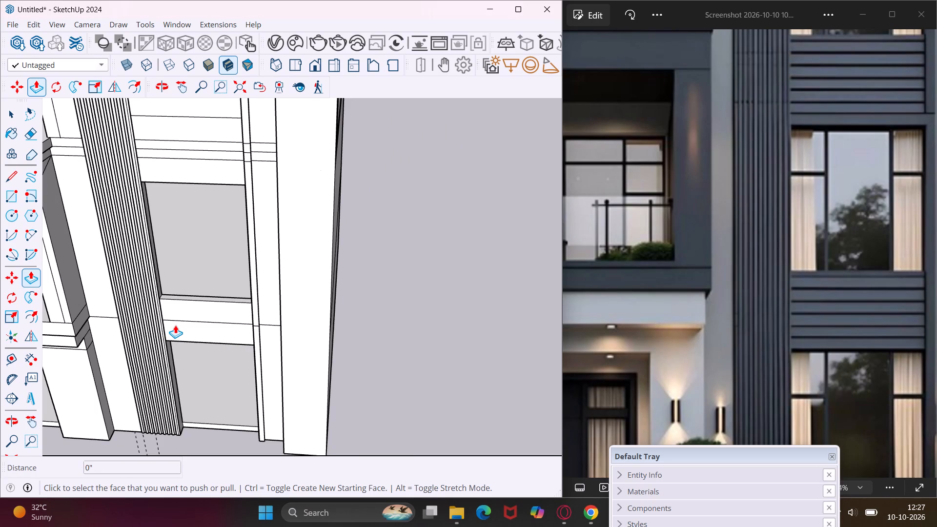
Draw a rectangle about 5' 11" by 3' 2 9/16" over the wall band between the middle-floor and ground-floor window openings.
middle_click_drag(175, 325, 230, 201)
scroll(189, 297, "up", 4)
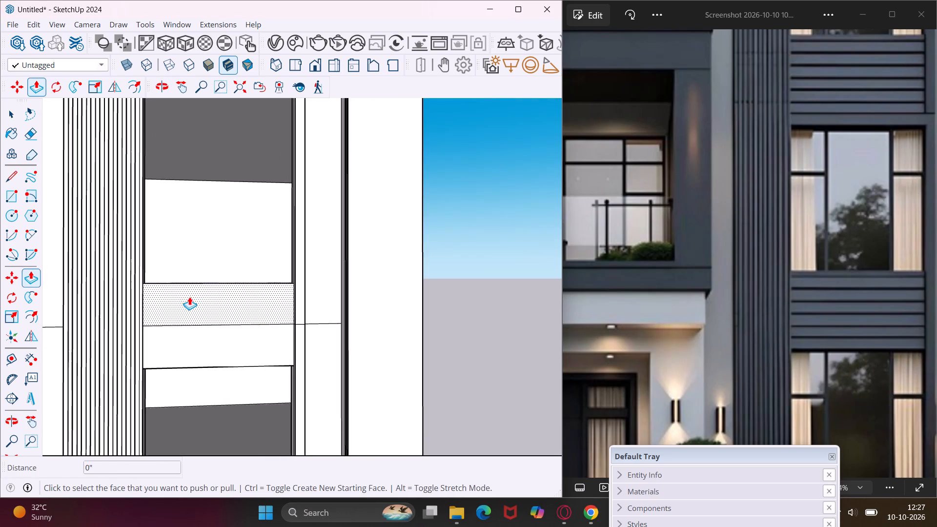
scroll(189, 297, "up", 4)
middle_click_drag(189, 297, 237, 278)
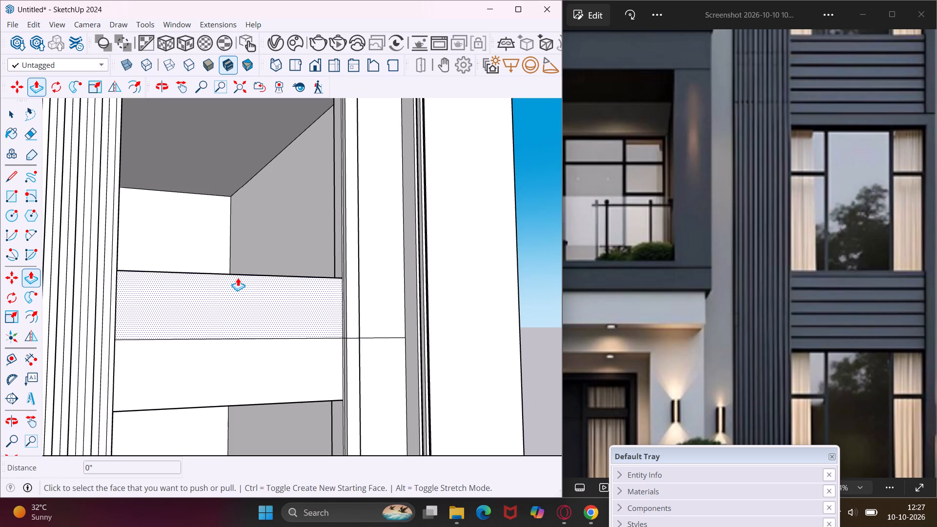
key("Escape")
key("space")
scroll(267, 307, "up", 5)
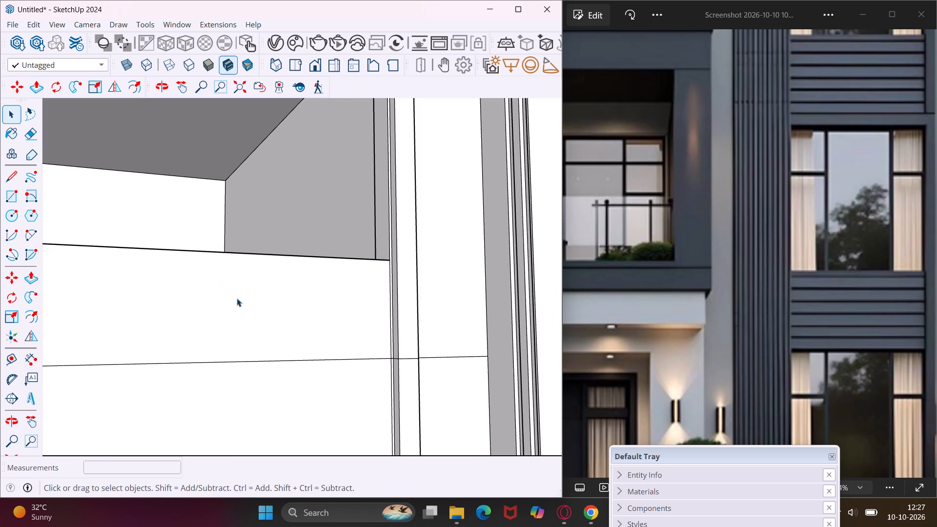
left_click(13, 202)
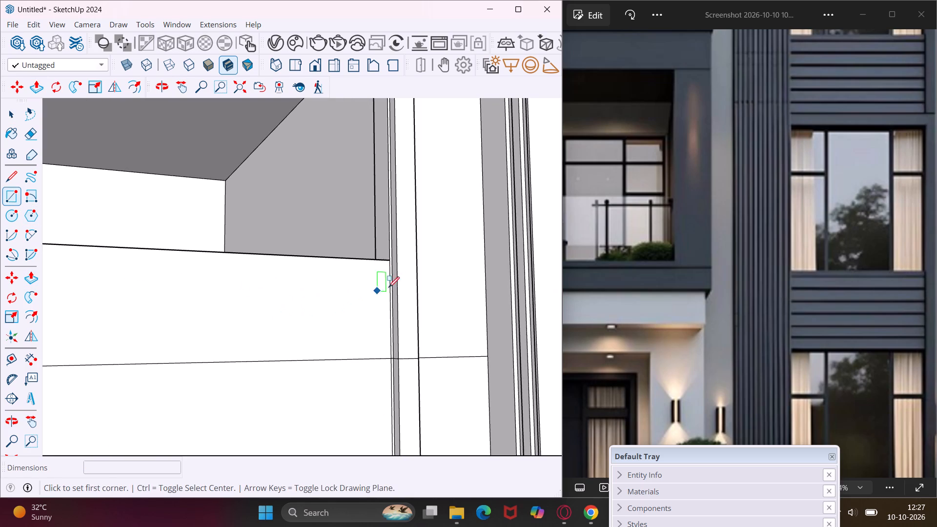
scroll(390, 272, "up", 10)
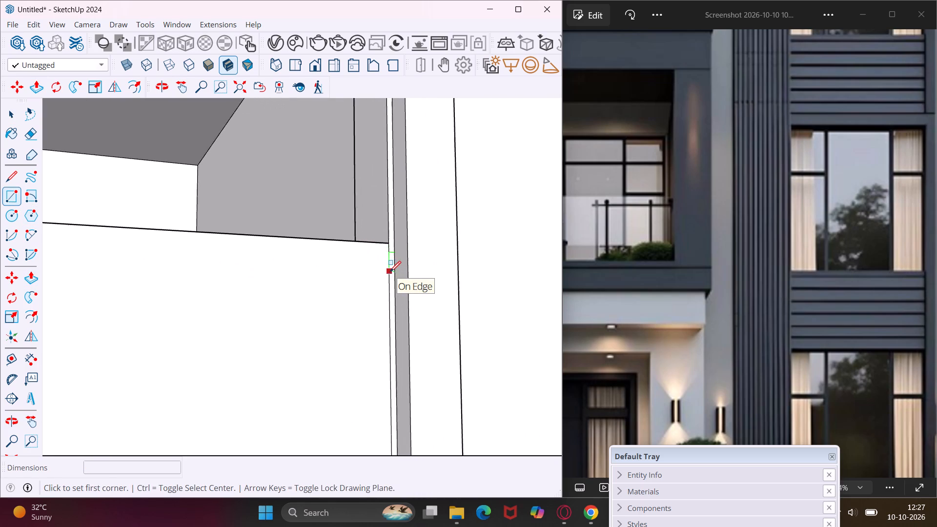
scroll(390, 272, "up", 1)
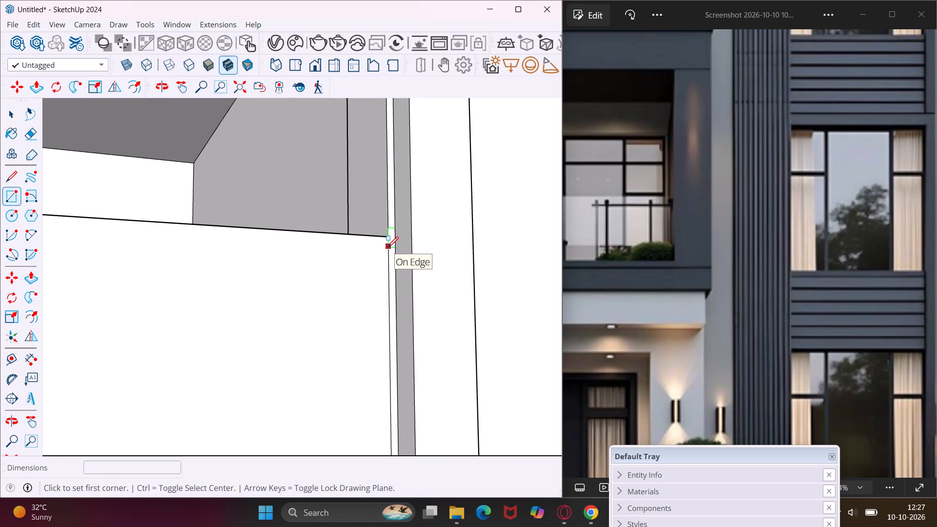
left_click(387, 244)
scroll(309, 283, "down", 5)
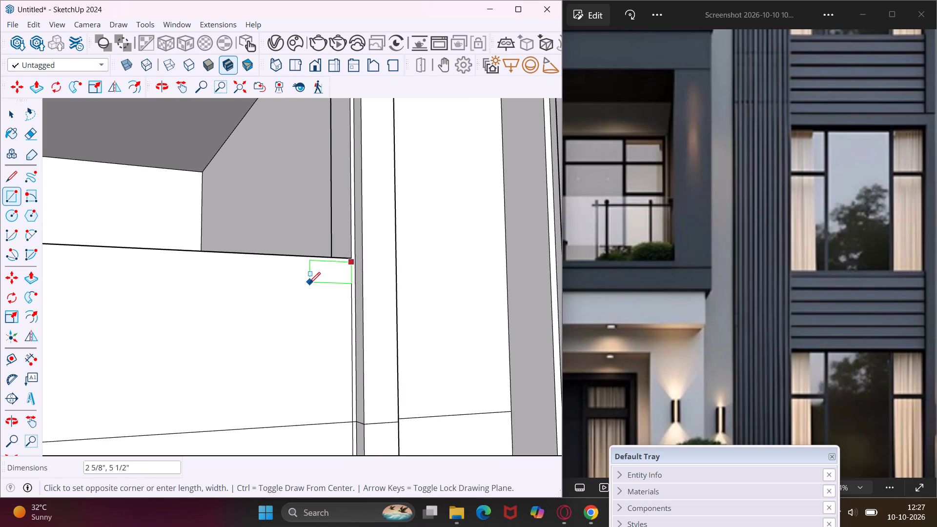
scroll(309, 283, "down", 14)
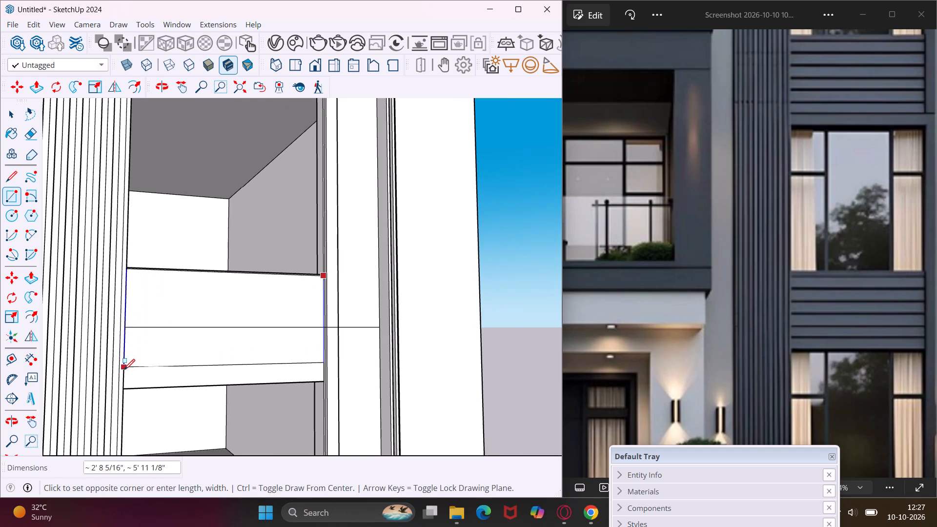
scroll(126, 378, "up", 9)
middle_click_drag(133, 382, 132, 382)
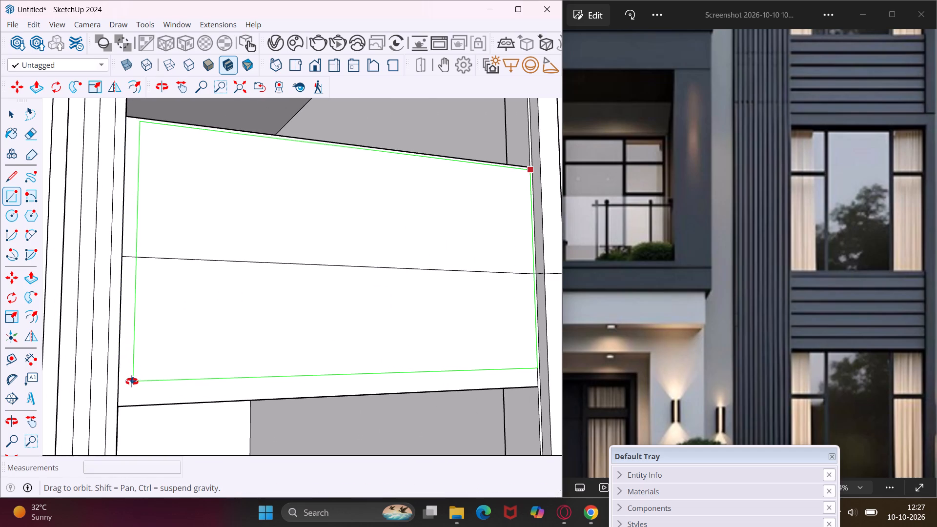
middle_click_drag(132, 382, 72, 368)
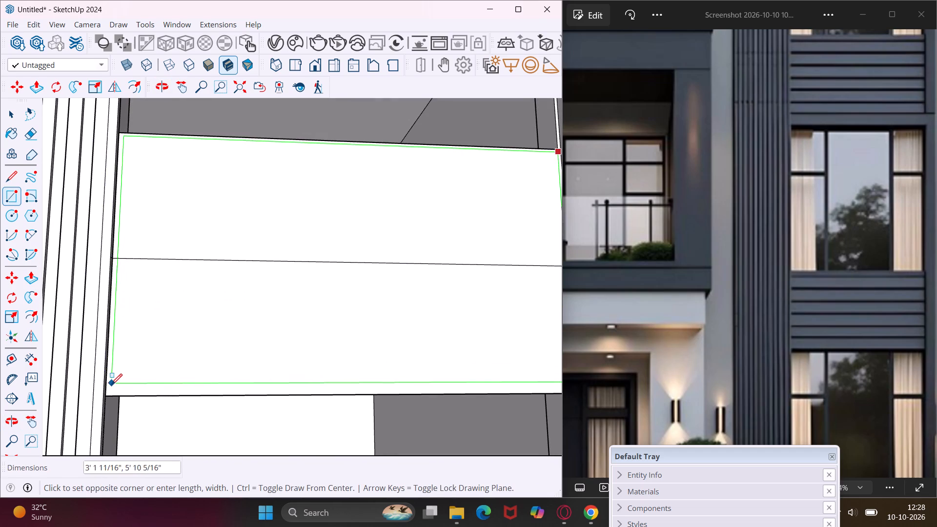
scroll(111, 385, "up", 8)
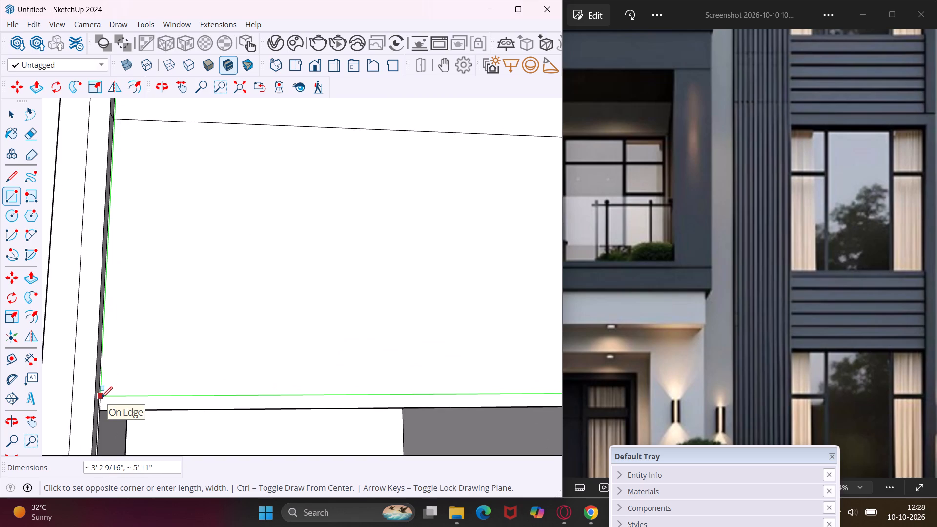
left_click(102, 398)
key("Escape")
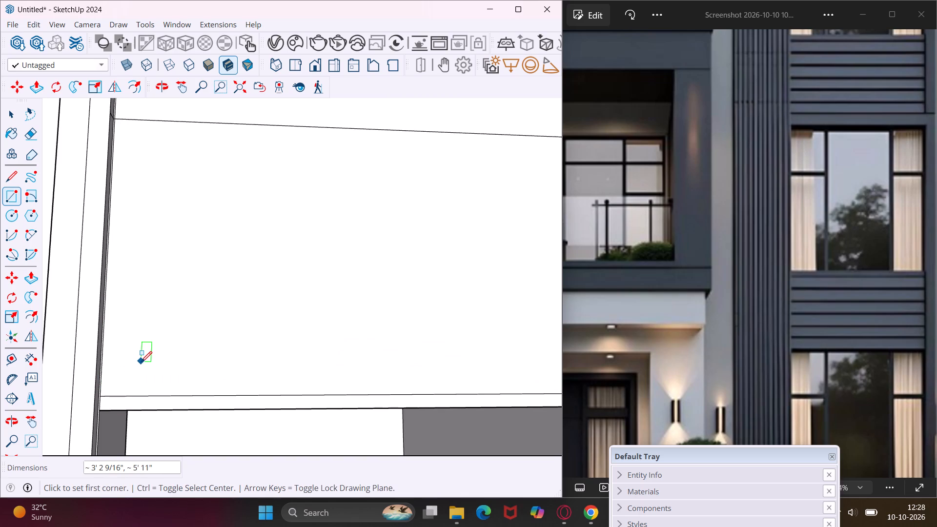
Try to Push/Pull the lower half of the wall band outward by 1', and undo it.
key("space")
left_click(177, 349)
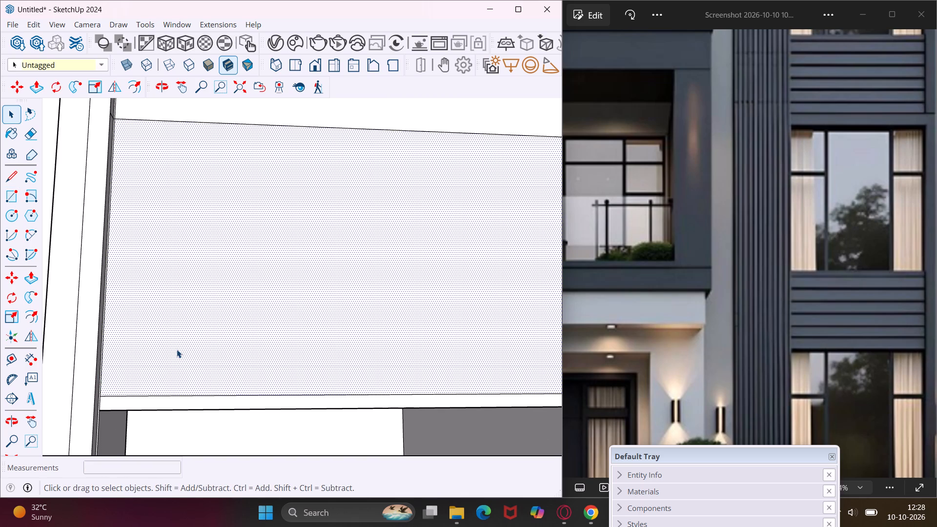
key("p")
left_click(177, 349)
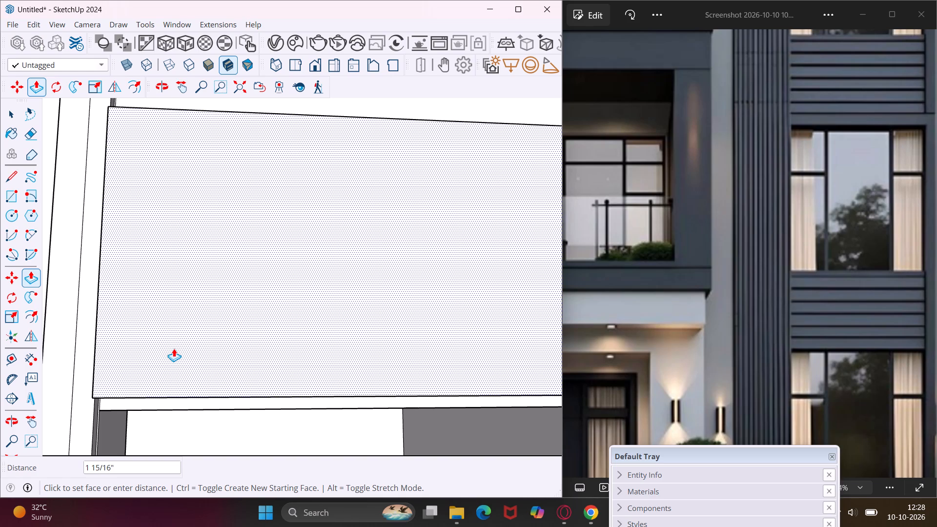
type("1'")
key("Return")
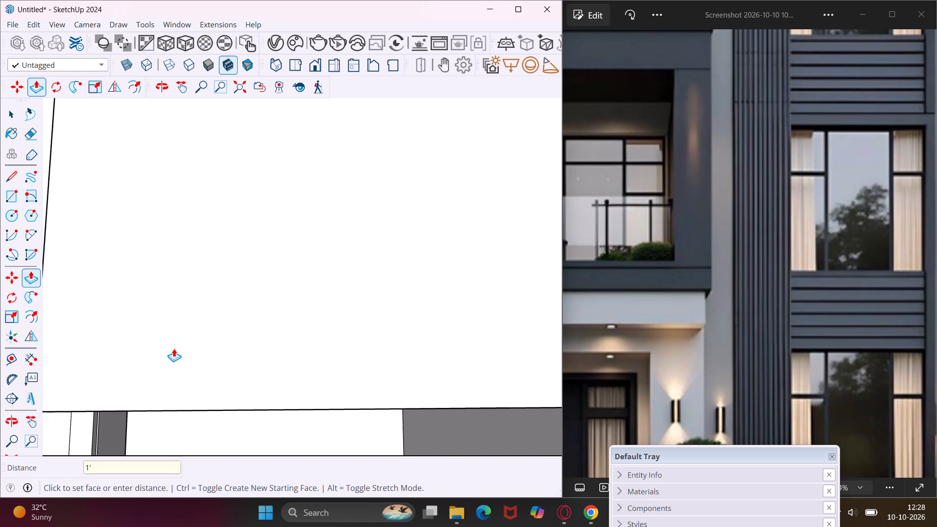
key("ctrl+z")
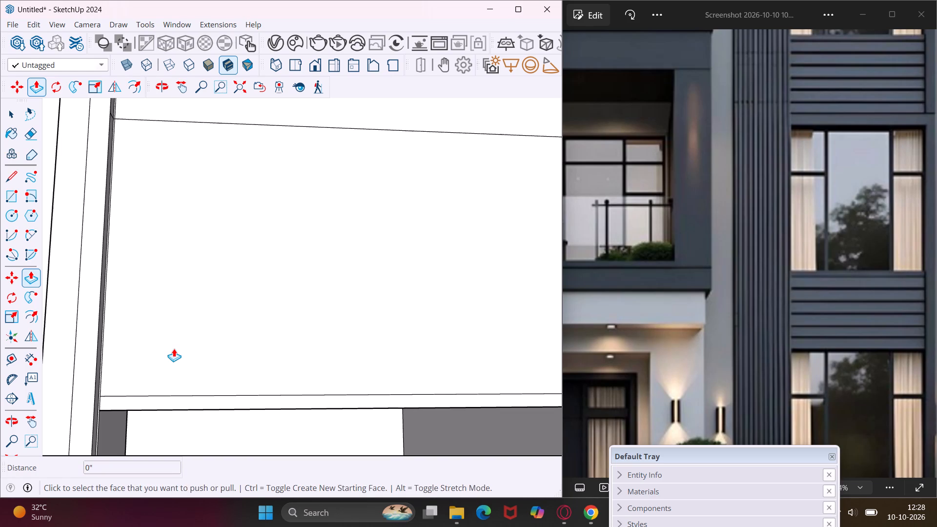
Push/Pull both halves of the wall band above the ground-floor window opening outward by 1", the lower half first.
left_click(174, 348)
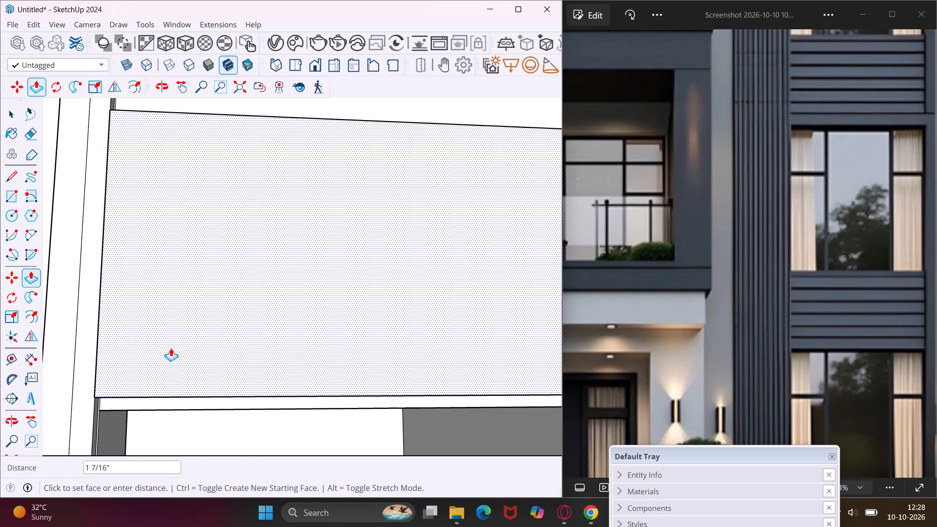
type("1\"")
key("Return")
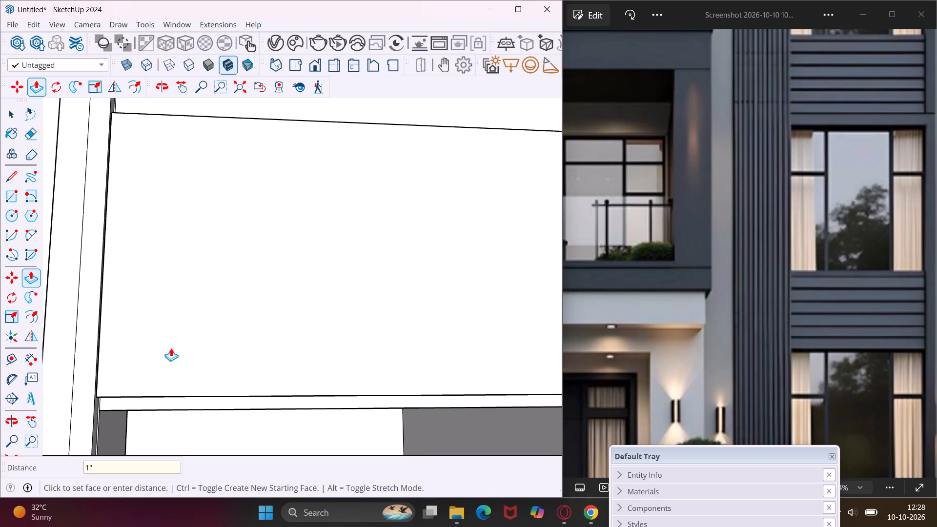
middle_click_drag(205, 321, 175, 436)
scroll(157, 346, "down", 11)
left_click(205, 231)
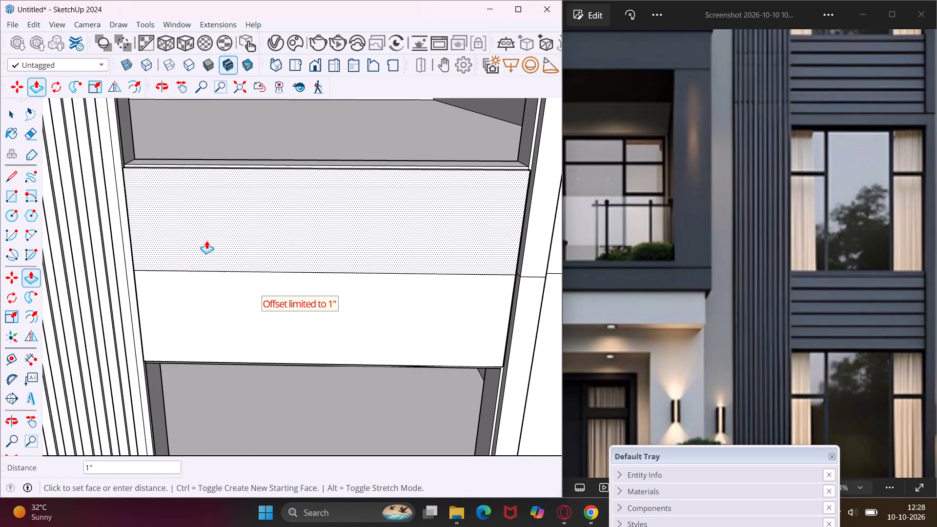
left_click(218, 280)
Examine the window bay beside the fluted column from the ground-floor wall band up to the top-floor panel.
middle_click_drag(321, 232, 240, 252)
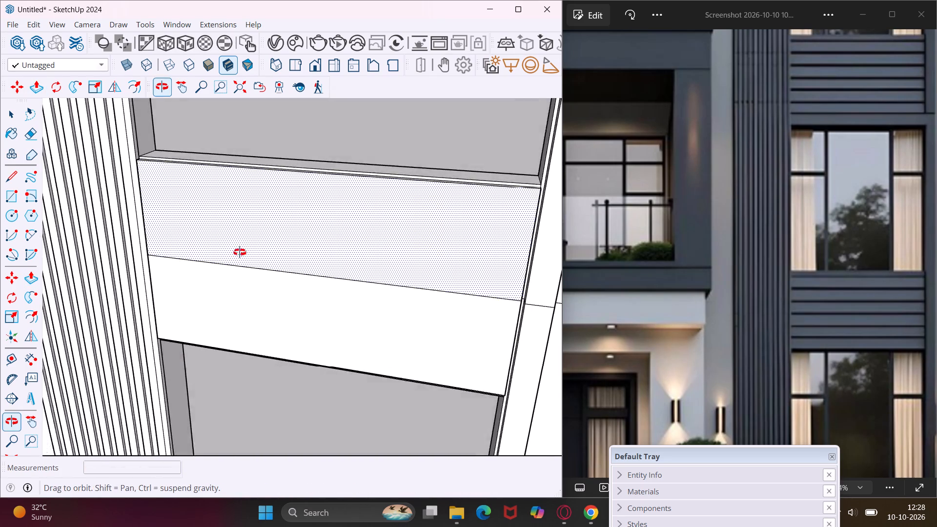
middle_click_drag(240, 252, 230, 254)
scroll(229, 254, "down", 16)
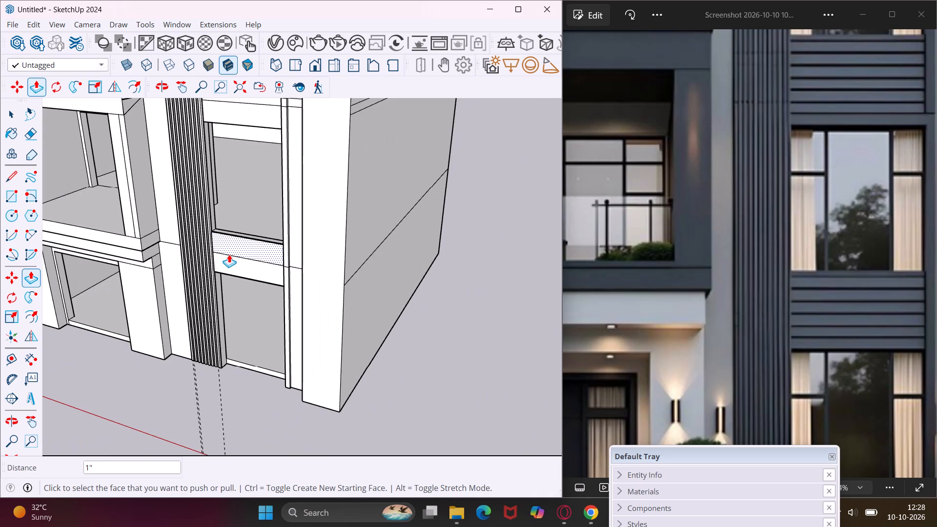
middle_click_drag(261, 110, 353, 128)
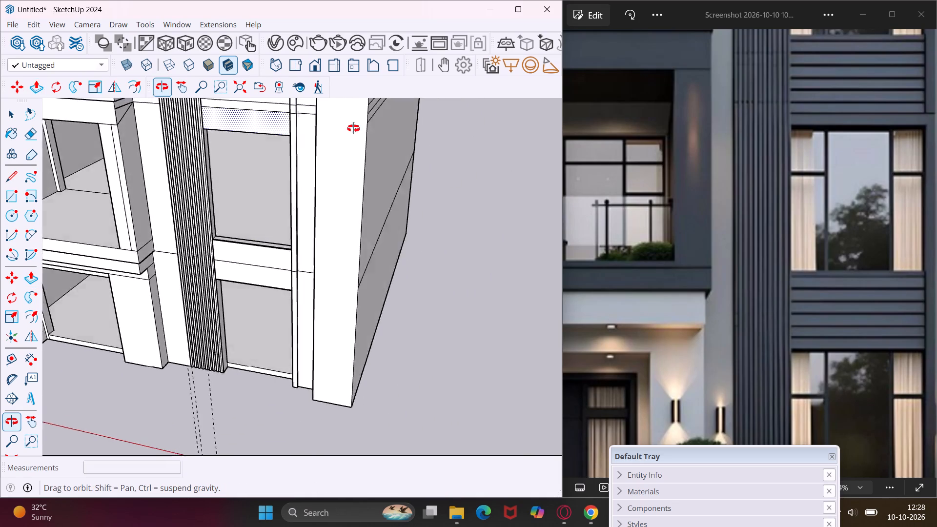
middle_click_drag(353, 128, 487, 181)
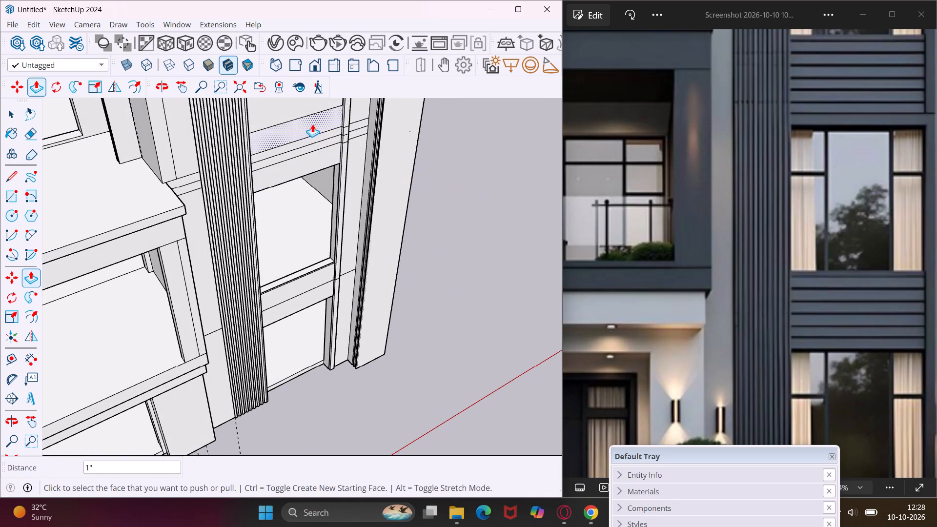
scroll(312, 124, "up", 1)
scroll(312, 124, "down", 11)
middle_click_drag(312, 124, 276, 116)
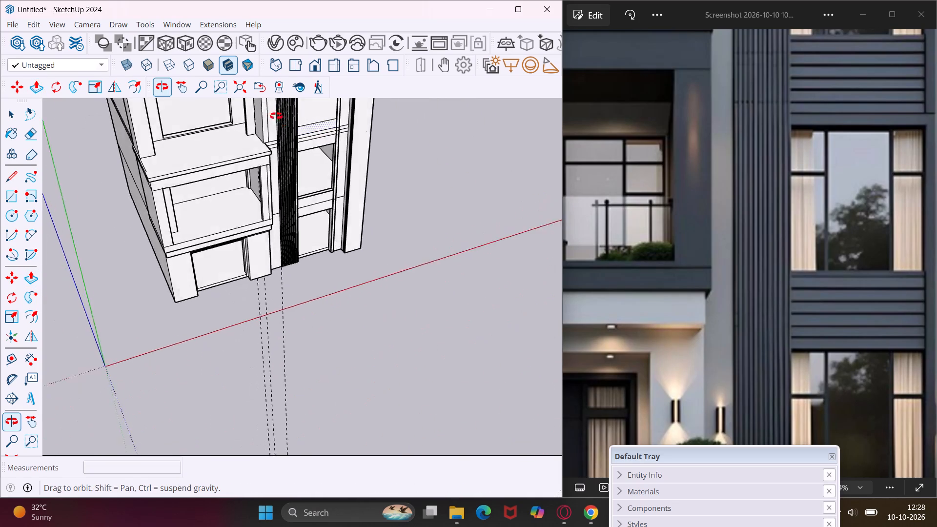
middle_click_drag(276, 116, 231, 94)
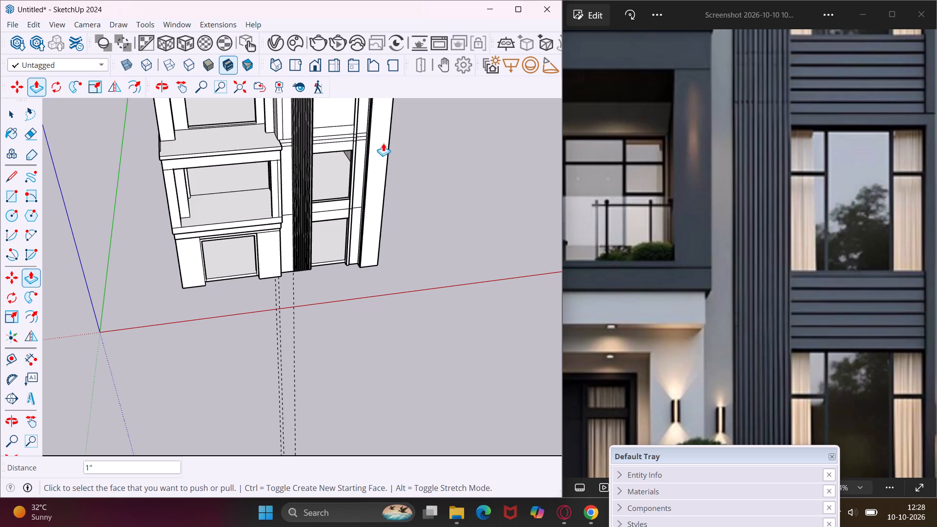
key("Escape")
key("space")
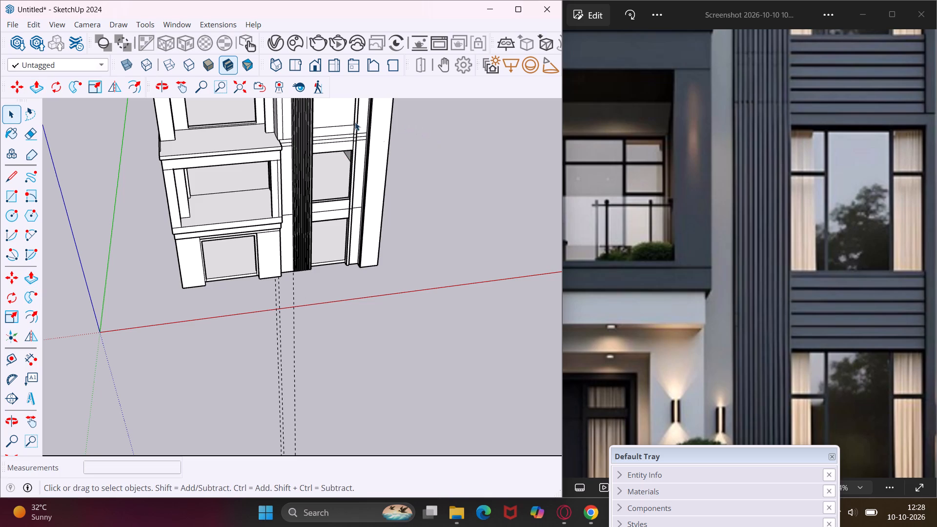
left_click(183, 85)
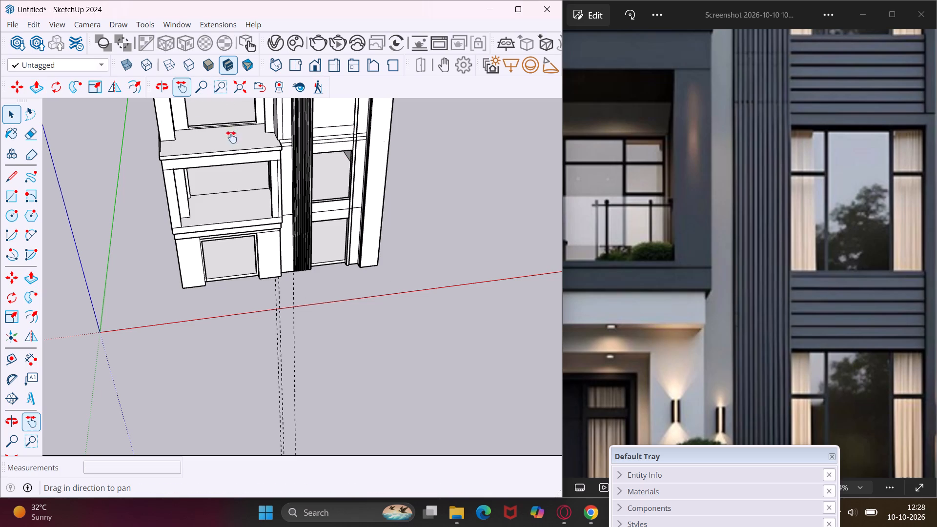
left_click_drag(348, 172, 302, 263)
scroll(278, 217, "up", 4)
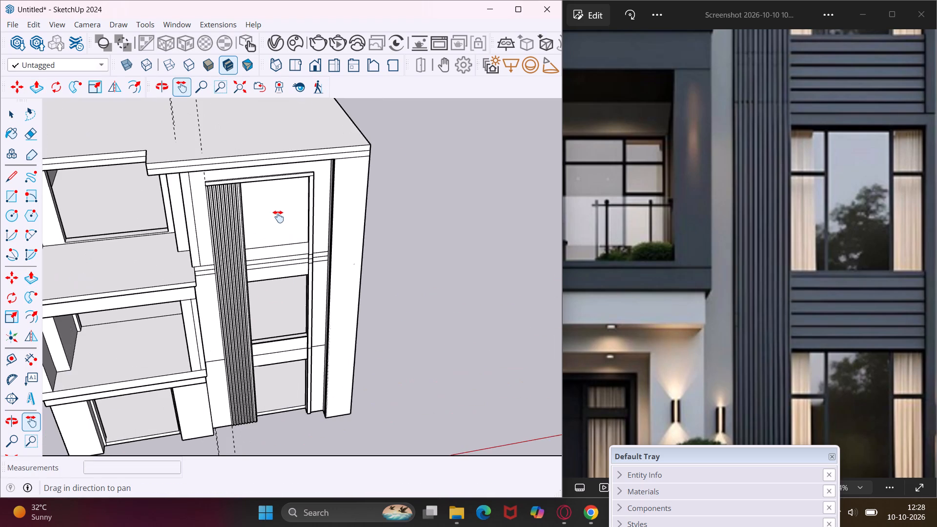
Delete the blank panel face filling the top-floor window opening beside the fluted column.
middle_click_drag(278, 217, 285, 81)
scroll(284, 223, "up", 3)
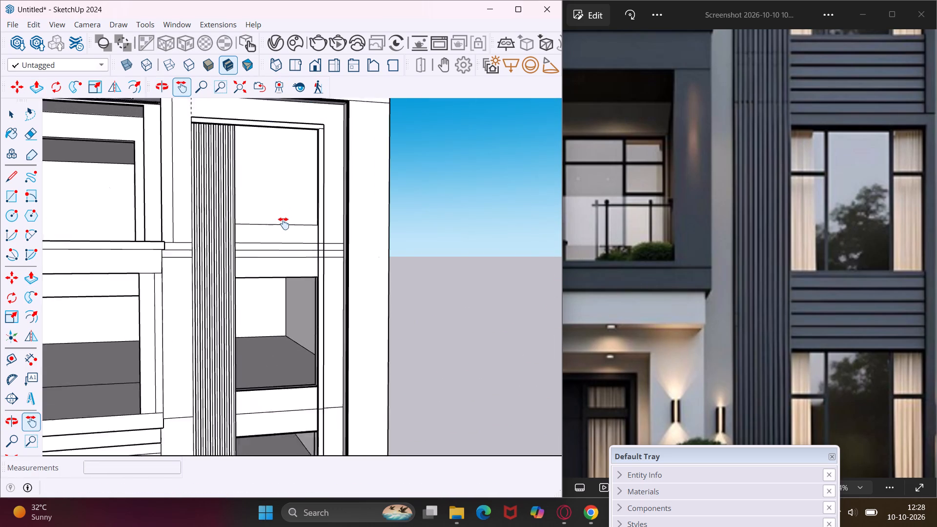
scroll(284, 223, "up", 15)
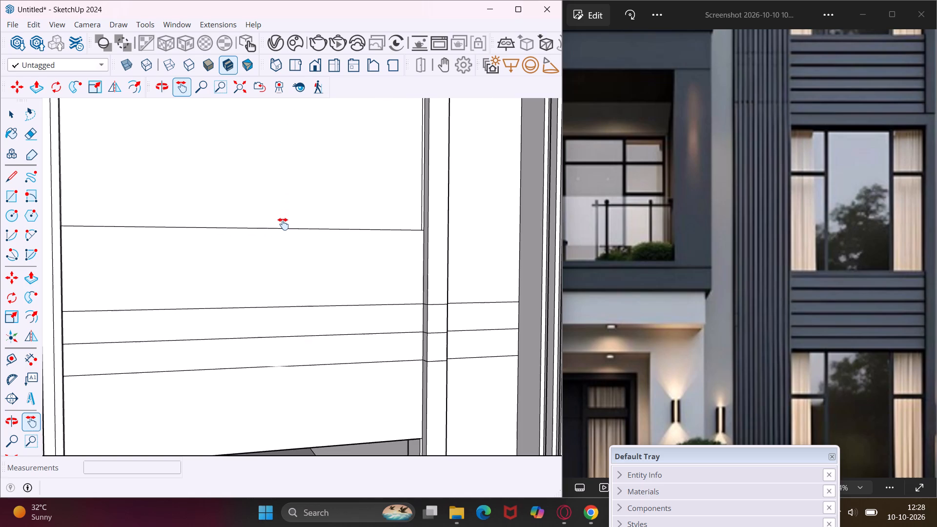
key("Escape")
key("space")
left_click(273, 221)
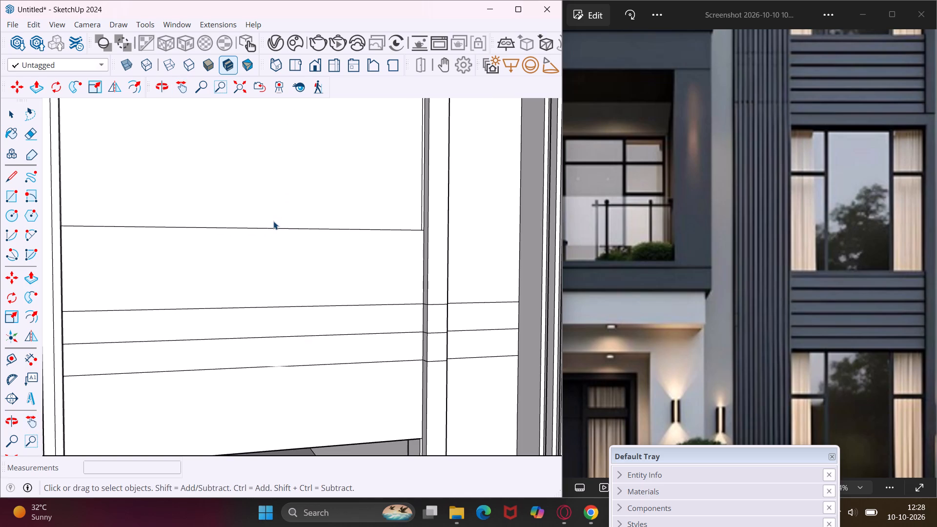
key("Delete")
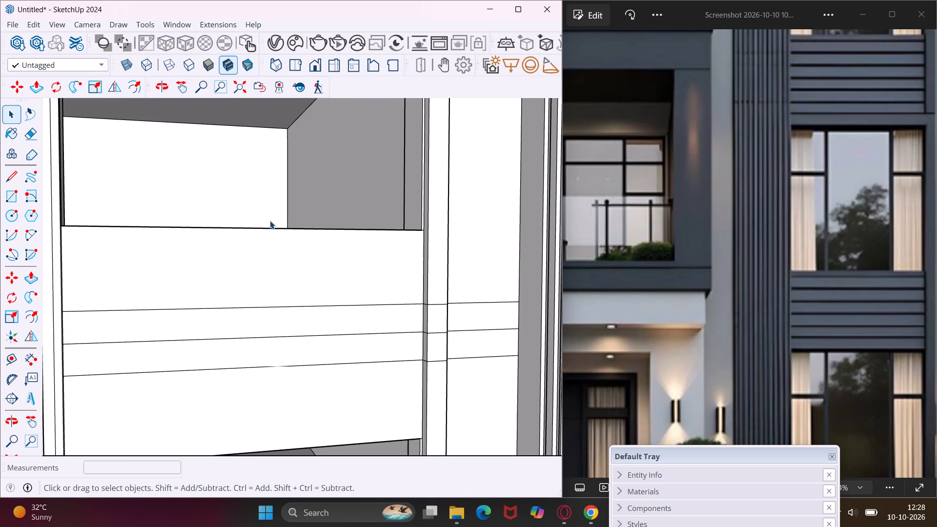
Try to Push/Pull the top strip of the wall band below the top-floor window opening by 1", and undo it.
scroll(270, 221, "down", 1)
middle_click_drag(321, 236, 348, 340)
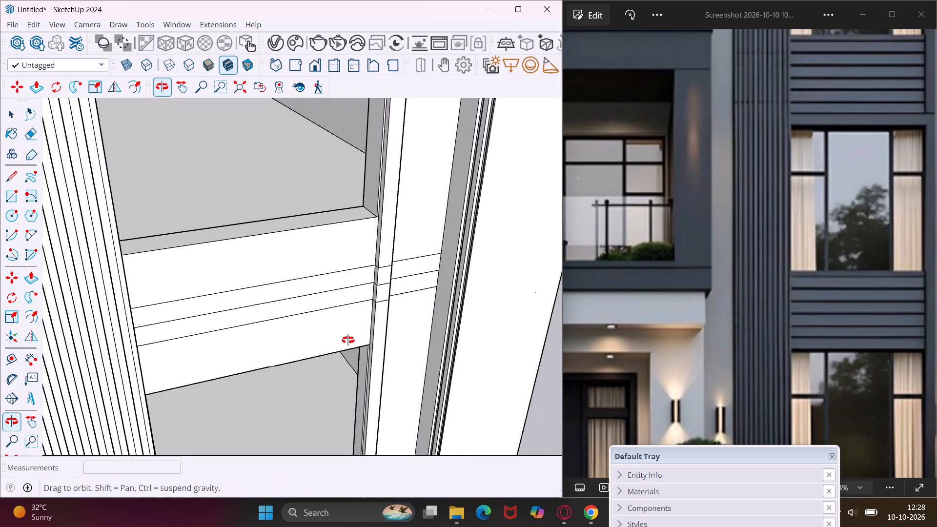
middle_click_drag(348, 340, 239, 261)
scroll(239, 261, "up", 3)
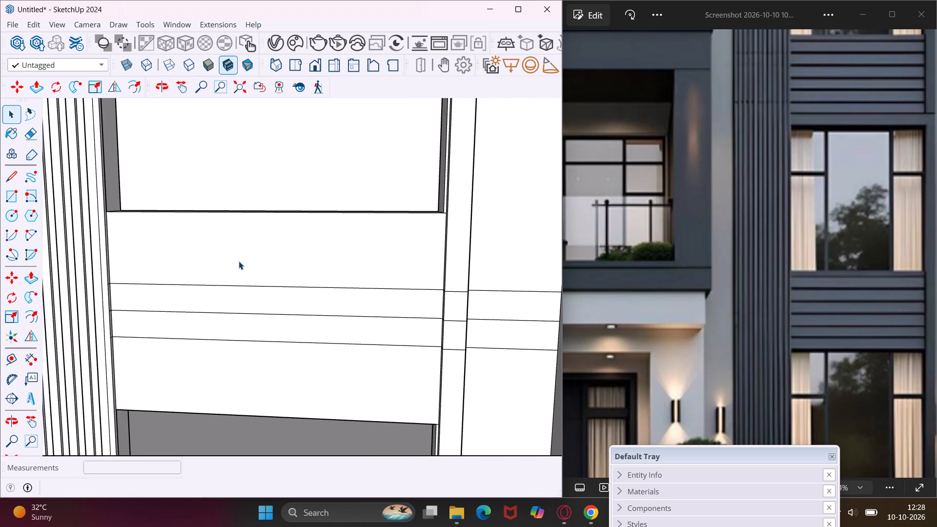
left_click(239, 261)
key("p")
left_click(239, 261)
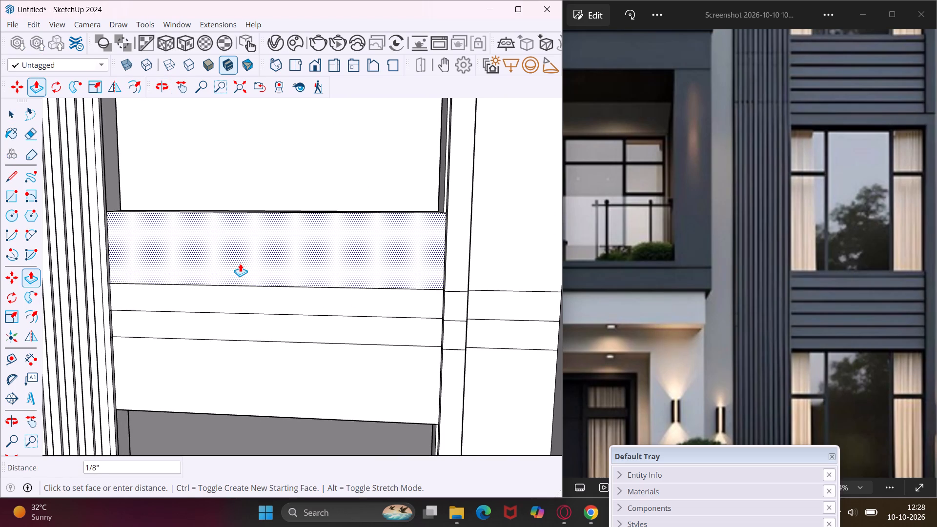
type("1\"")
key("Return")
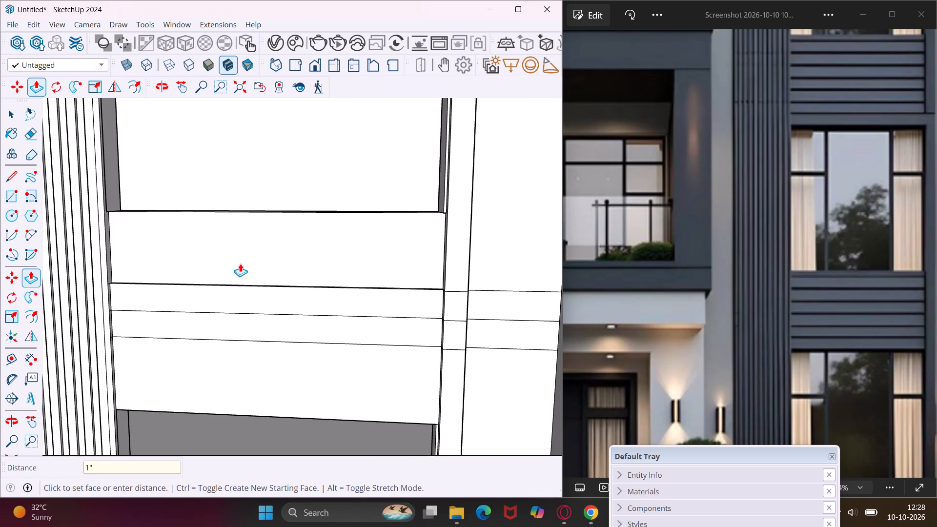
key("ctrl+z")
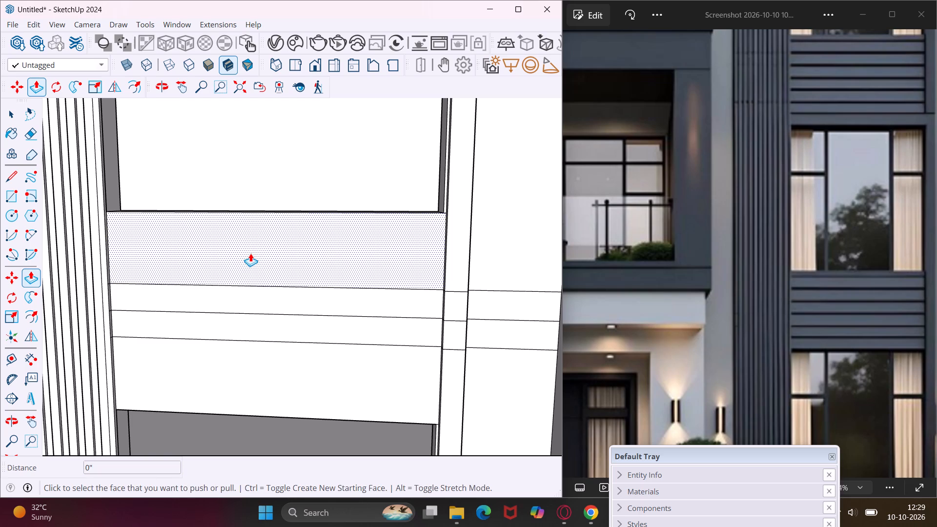
Push/Pull all four strips of the wall band between the top-floor and middle-floor openings outward by 1", from the top strip down.
left_click(250, 253)
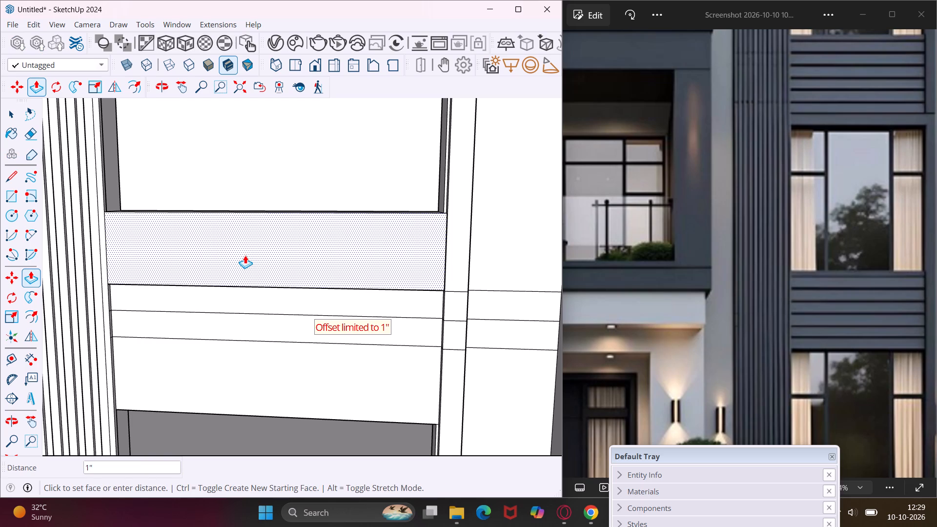
left_click(245, 255)
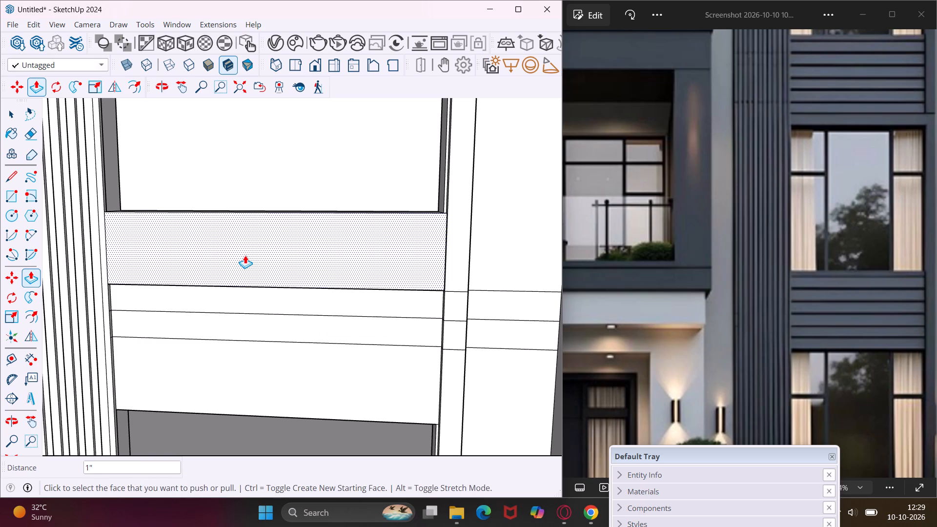
left_click(219, 289)
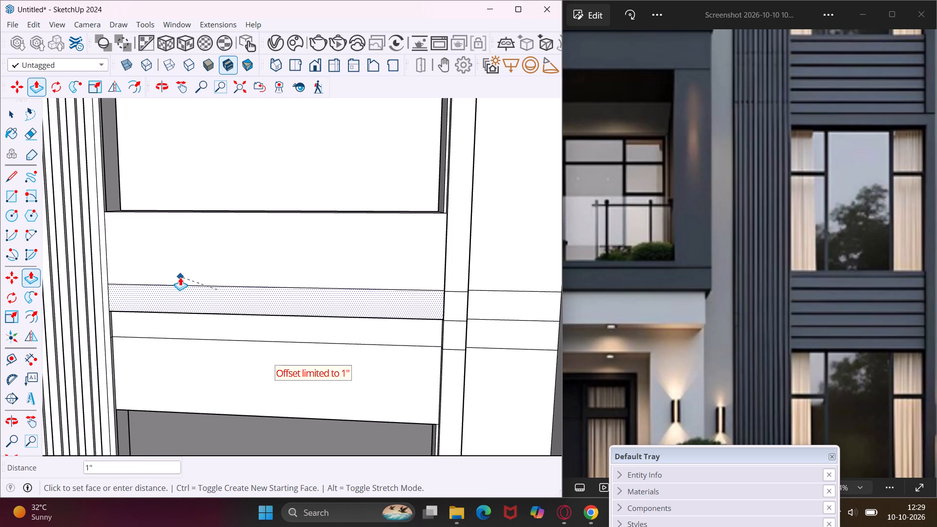
left_click(180, 277)
left_click(181, 320)
left_click(180, 304)
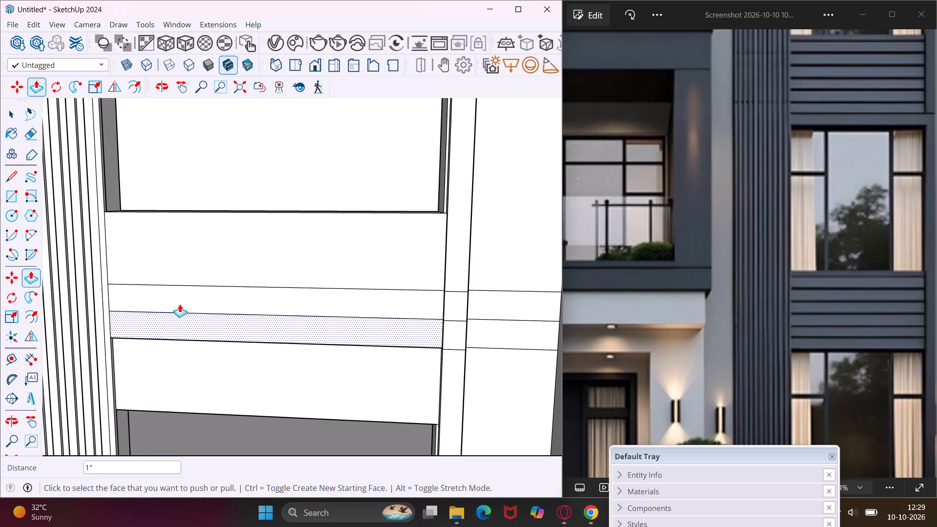
left_click(175, 348)
left_click(168, 336)
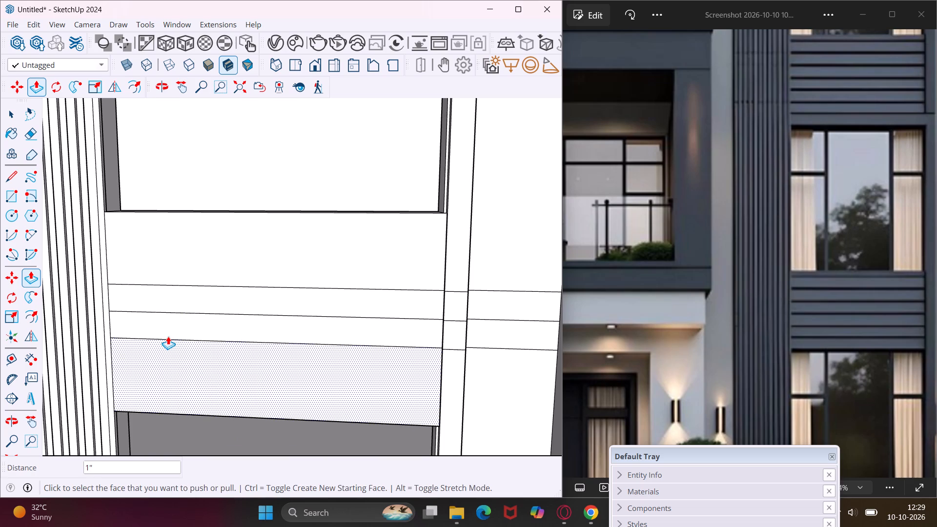
Erase the three horizontal edges dividing the raised wall band below the top-floor window opening.
middle_click_drag(162, 328, 349, 350)
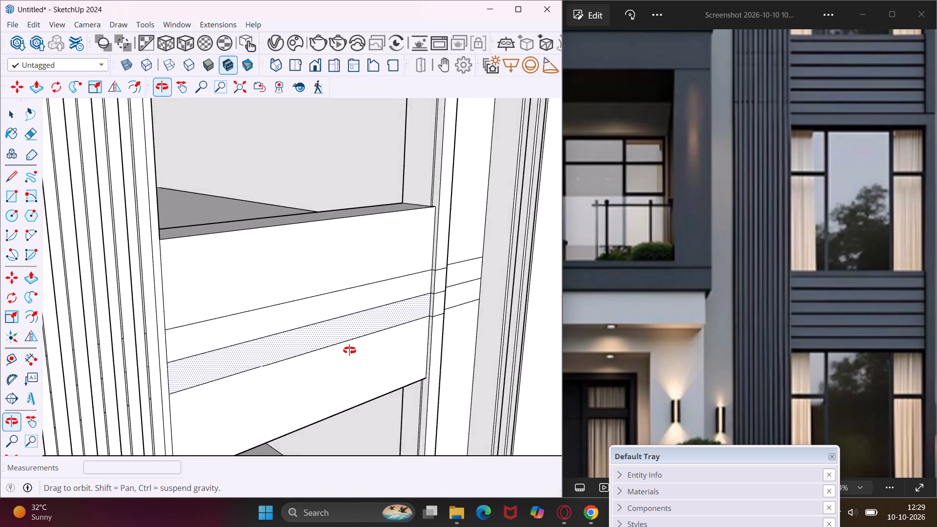
middle_click_drag(349, 350, 359, 347)
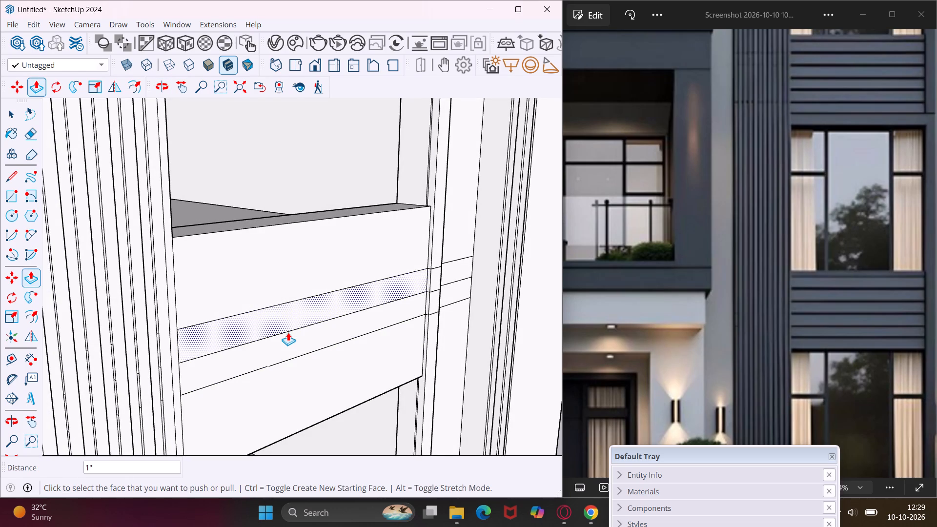
key("Escape")
key("space")
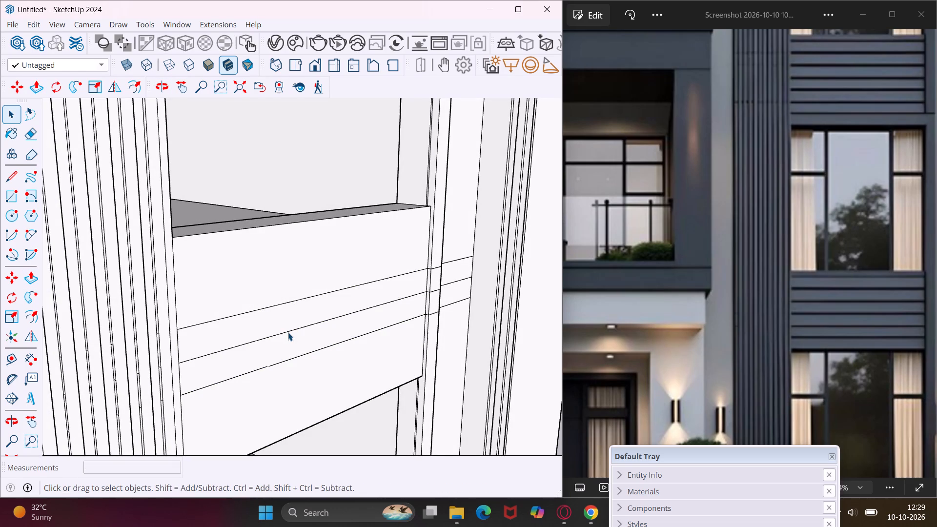
key("e")
scroll(265, 309, "up", 2)
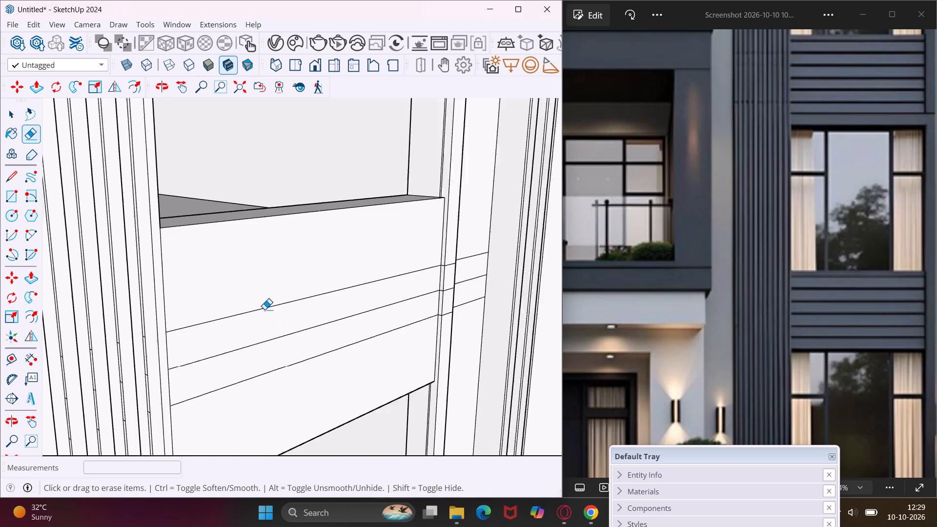
scroll(265, 309, "up", 3)
left_click(263, 309)
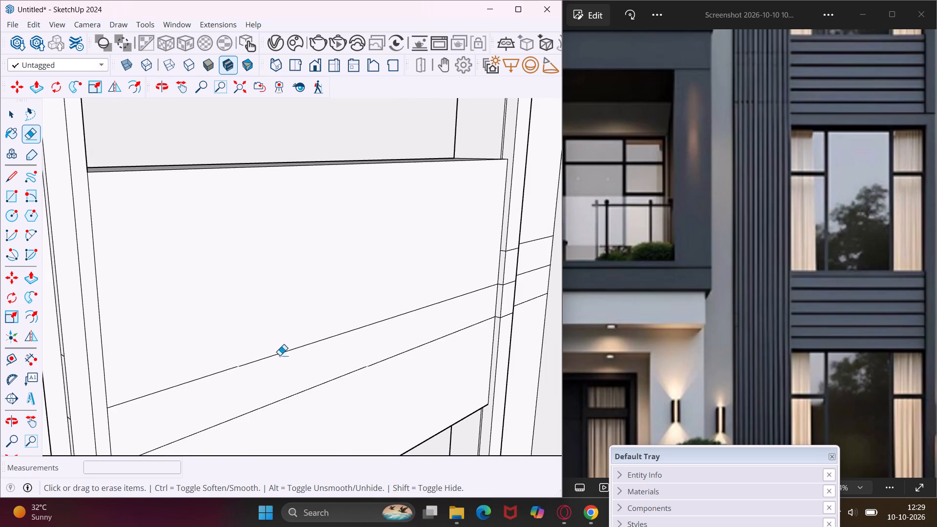
left_click(279, 354)
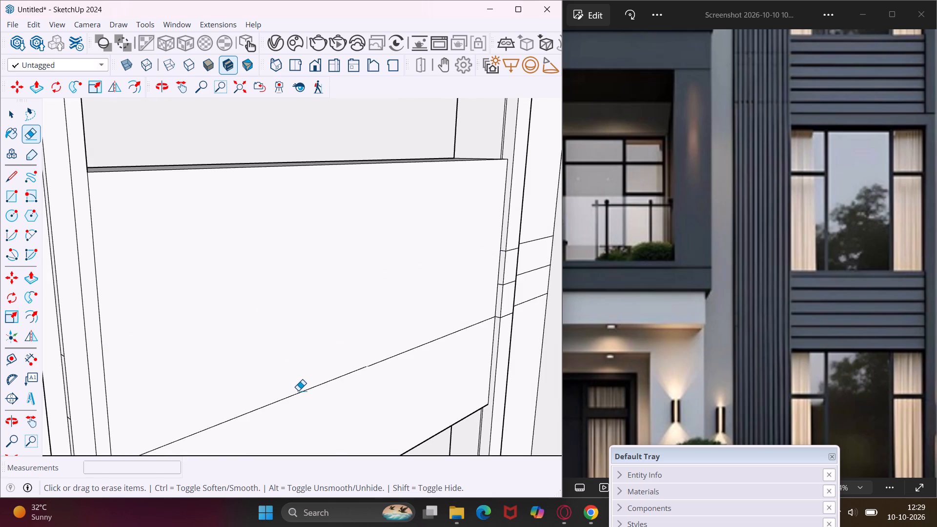
left_click(300, 393)
Erase the horizontal edge across the raised wall band between the middle-floor and ground-floor window openings.
scroll(276, 345, "down", 18)
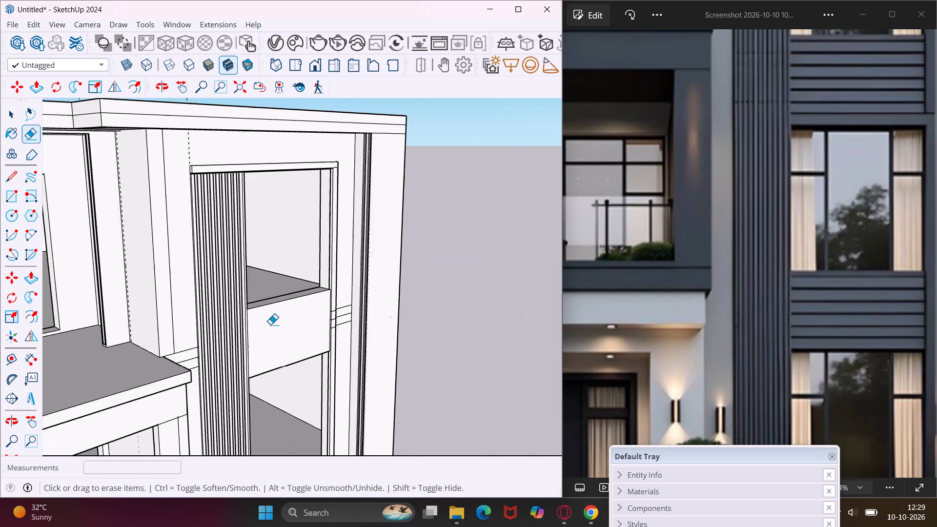
scroll(272, 318, "down", 12)
scroll(279, 392, "up", 6)
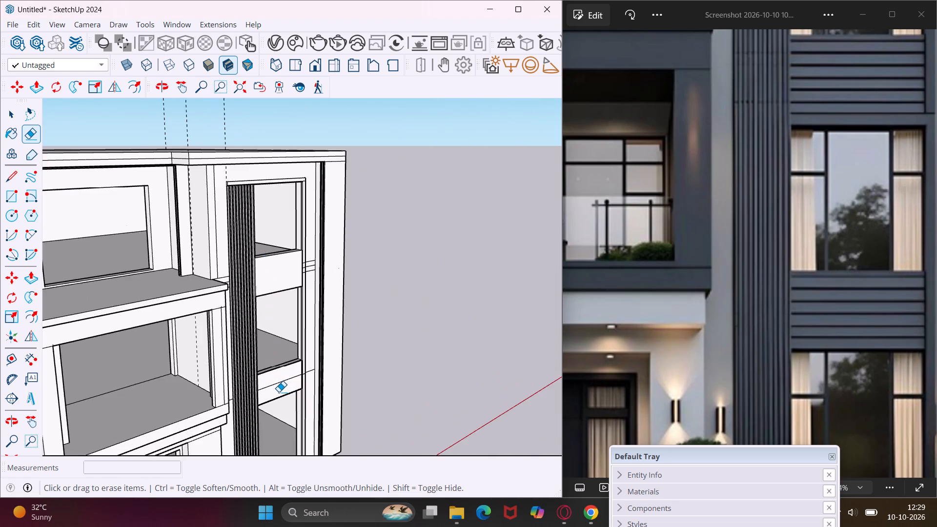
scroll(279, 392, "up", 16)
left_click(255, 349)
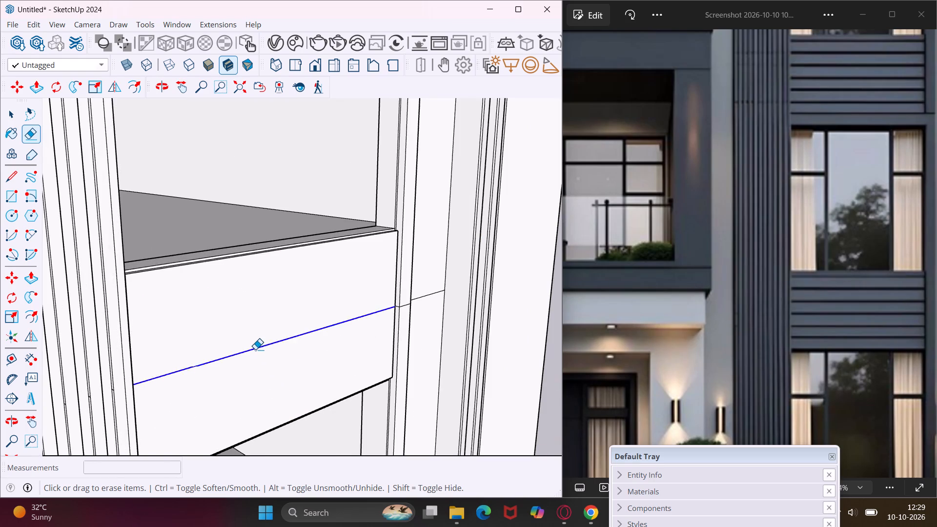
key("Escape")
key("space")
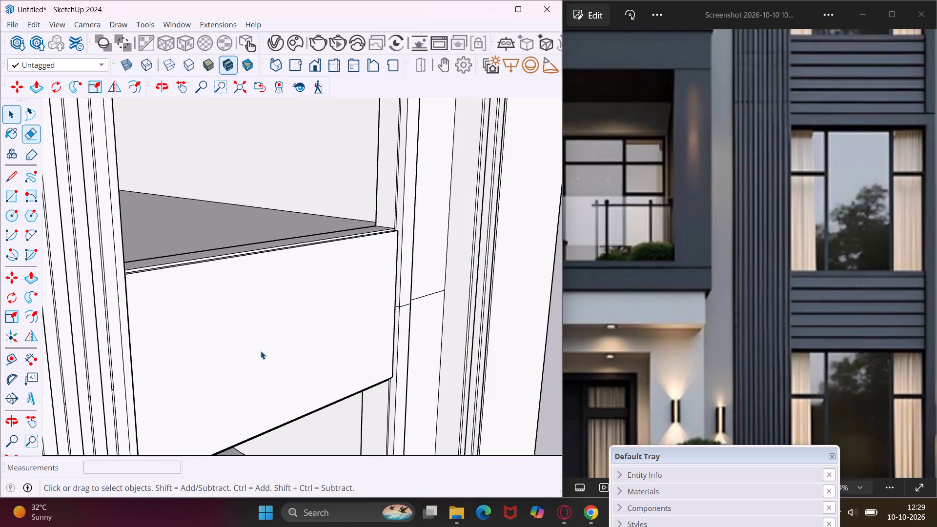
Push/Pull the narrow top face of the lower wall band up about 7/16", level with the window sill behind it.
middle_click_drag(295, 351, 341, 398)
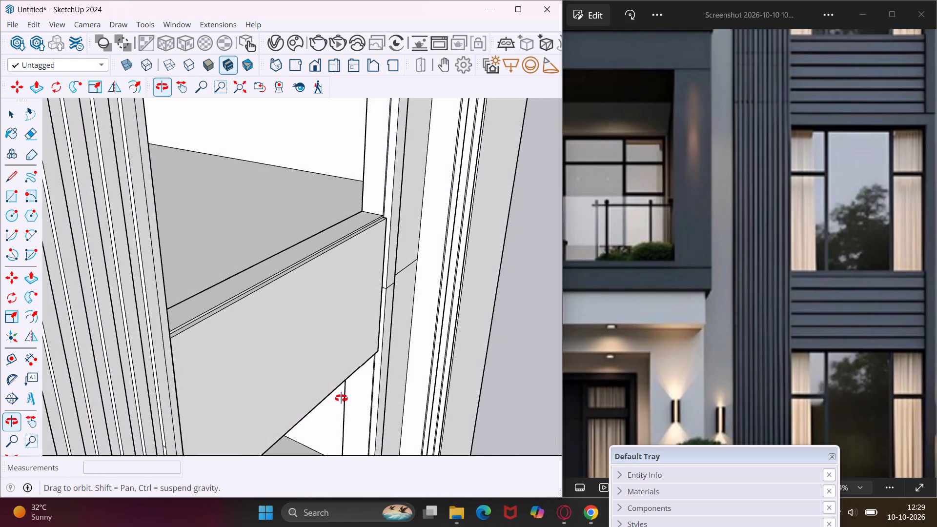
middle_click_drag(341, 398, 342, 398)
scroll(211, 314, "up", 13)
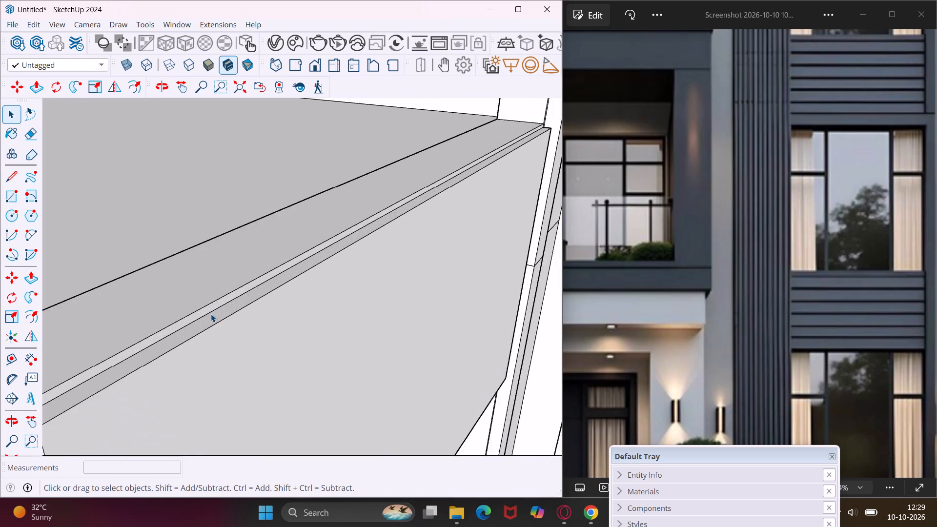
scroll(211, 314, "up", 3)
left_click(215, 319)
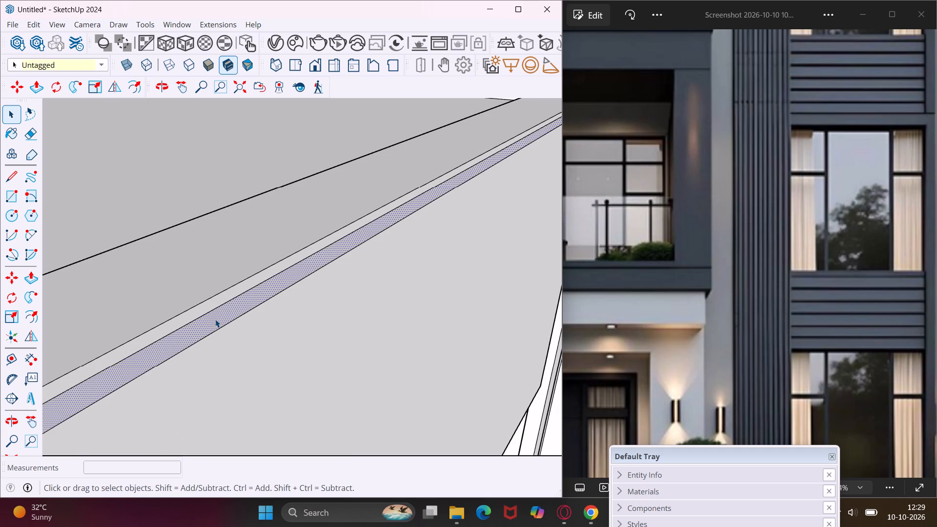
key("p")
left_click(214, 319)
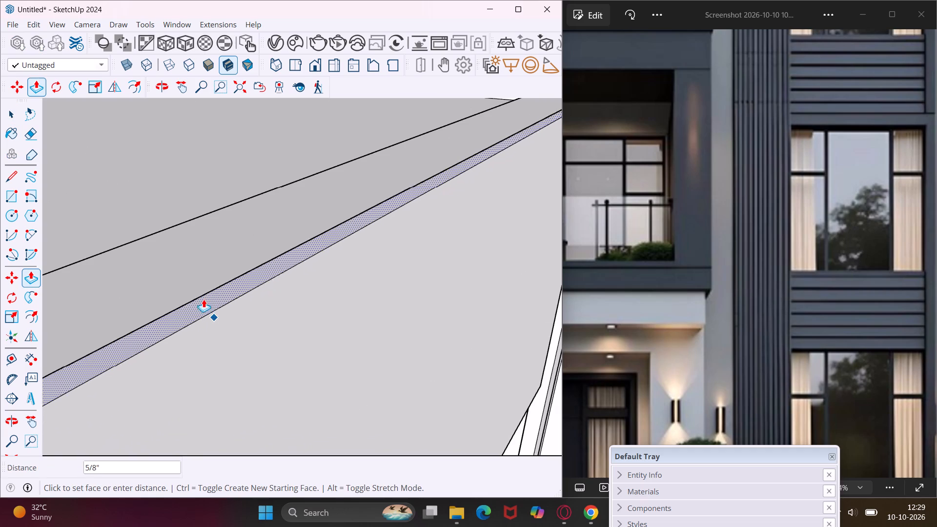
left_click(139, 317)
Push/Pull the narrow underside face of the lower wall band down about 15/16", flush with the underside of the wall behind it.
scroll(139, 318, "down", 5)
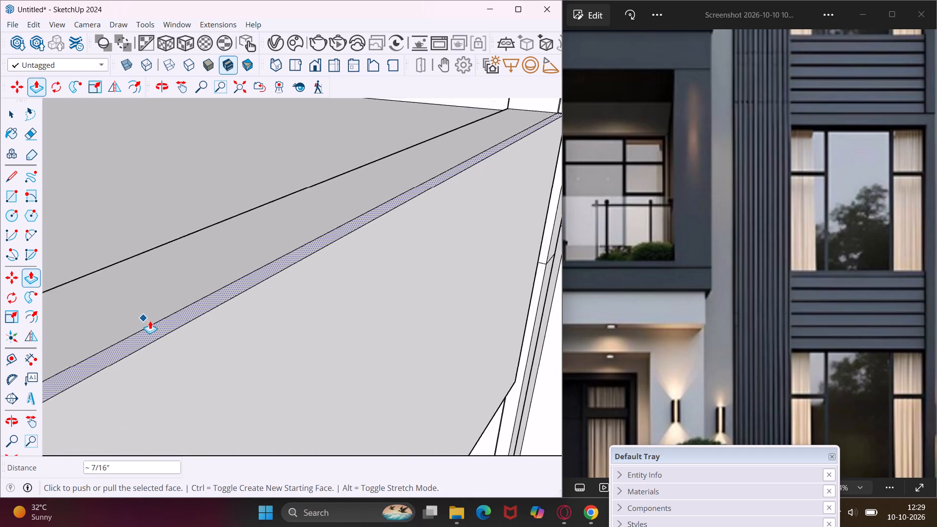
scroll(160, 301, "down", 9)
middle_click_drag(247, 376, 149, 52)
scroll(181, 206, "up", 4)
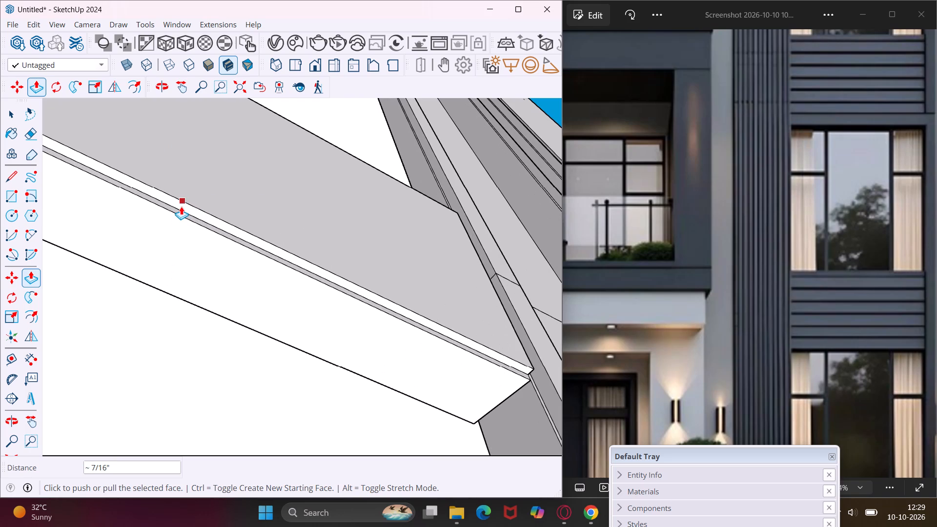
key("Escape")
left_click(181, 202)
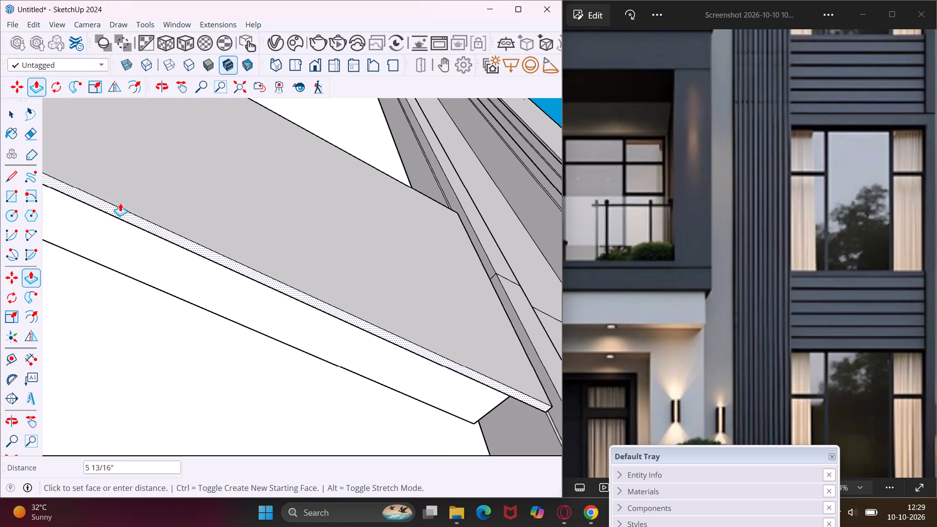
middle_click_drag(138, 201, 270, 203)
left_click(283, 179)
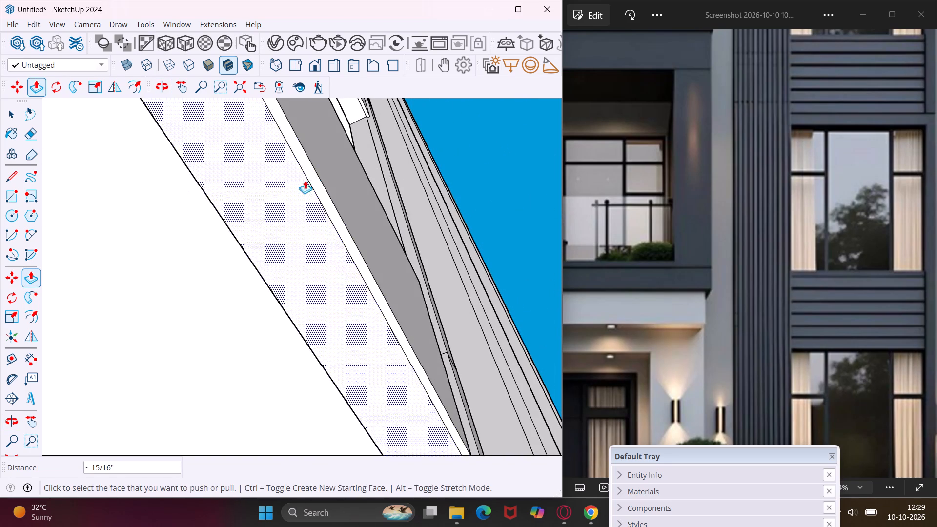
Examine the wall bands between the stacked windows from the front and from above.
middle_click_drag(357, 162, 191, 355)
scroll(198, 304, "up", 1)
scroll(198, 304, "down", 1)
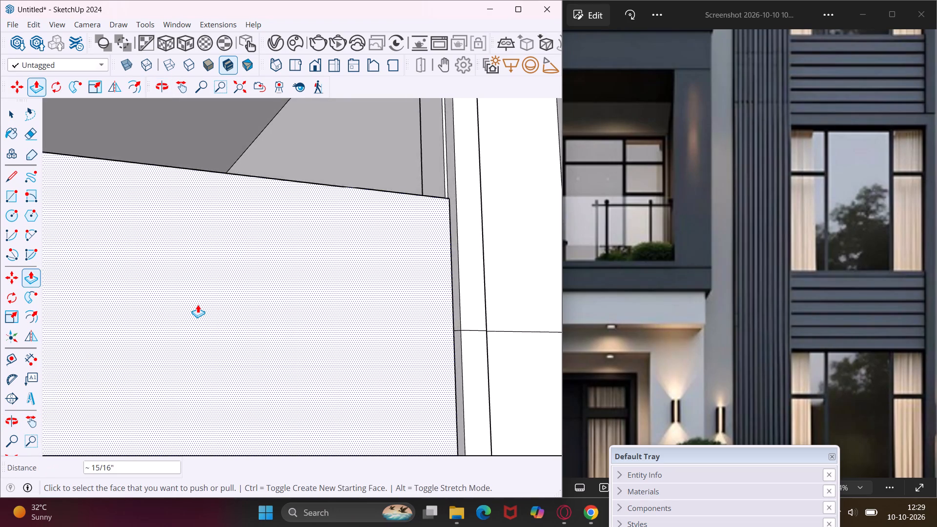
scroll(198, 304, "down", 20)
scroll(198, 304, "down", 4)
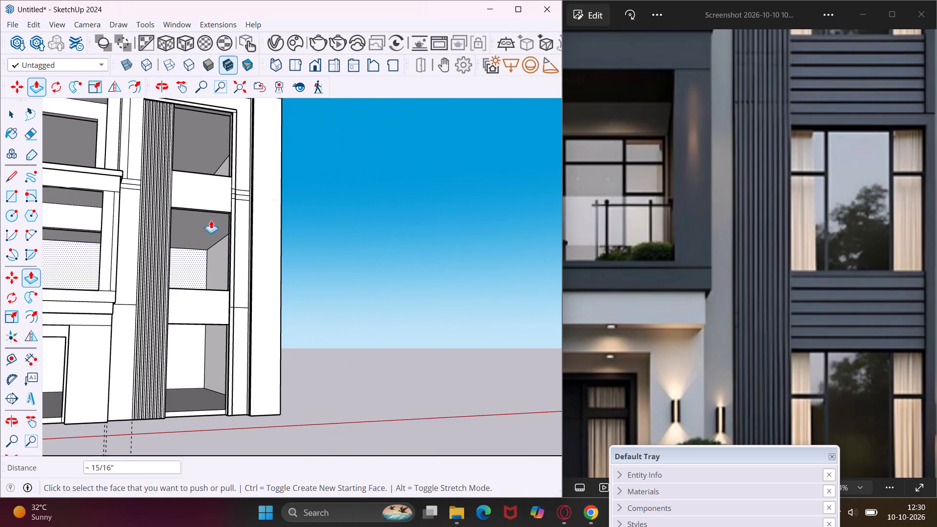
middle_click_drag(212, 149, 390, 279)
scroll(224, 194, "up", 7)
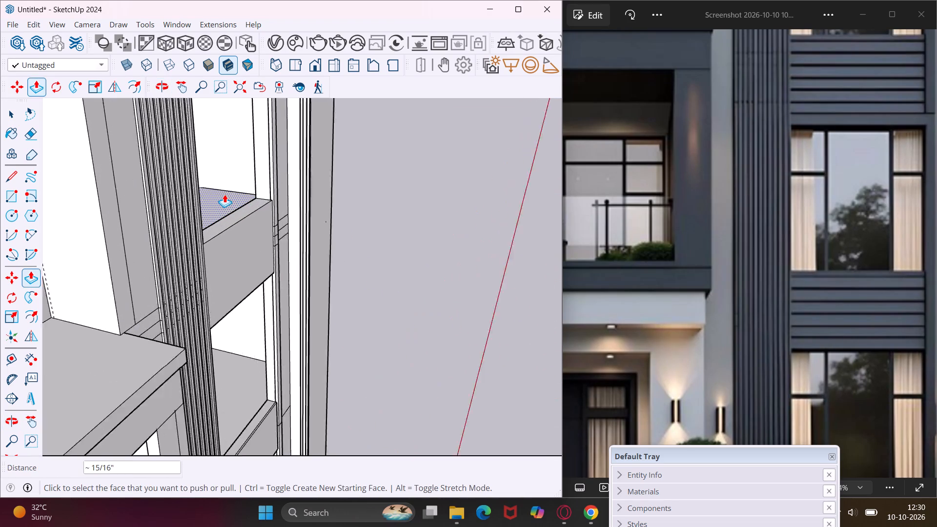
Examine the top, front and underside of the raised wall band between the stacked window openings from several angles.
scroll(224, 194, "up", 6)
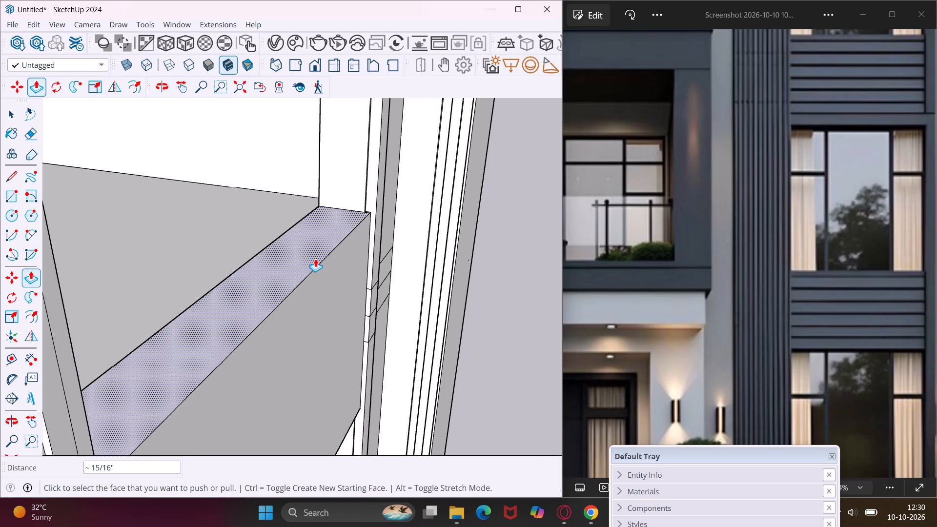
middle_click_drag(331, 270, 286, 254)
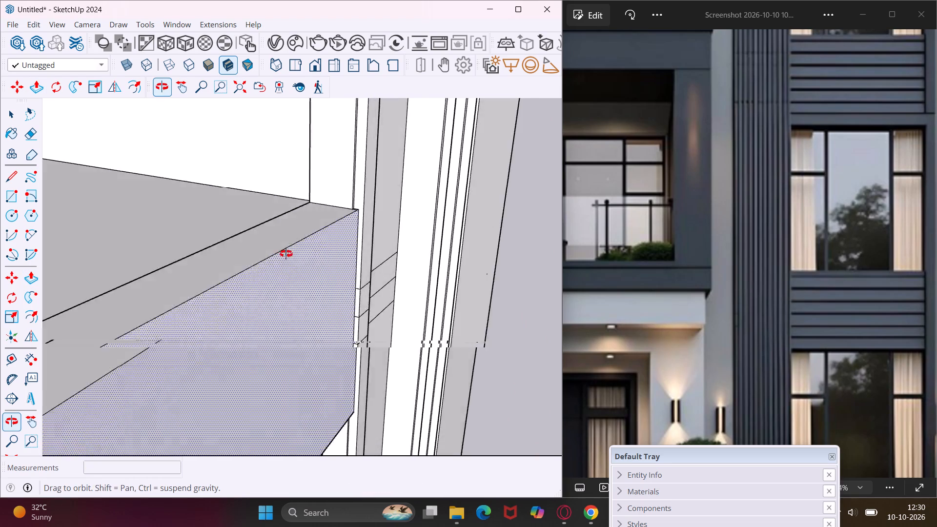
middle_click_drag(286, 254, 385, 109)
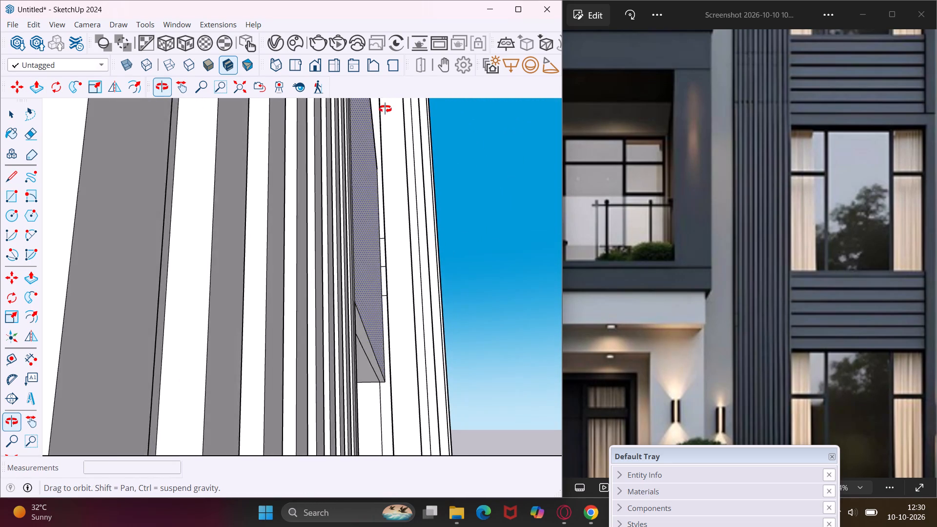
middle_click_drag(385, 109, 369, 109)
scroll(297, 320, "up", 8)
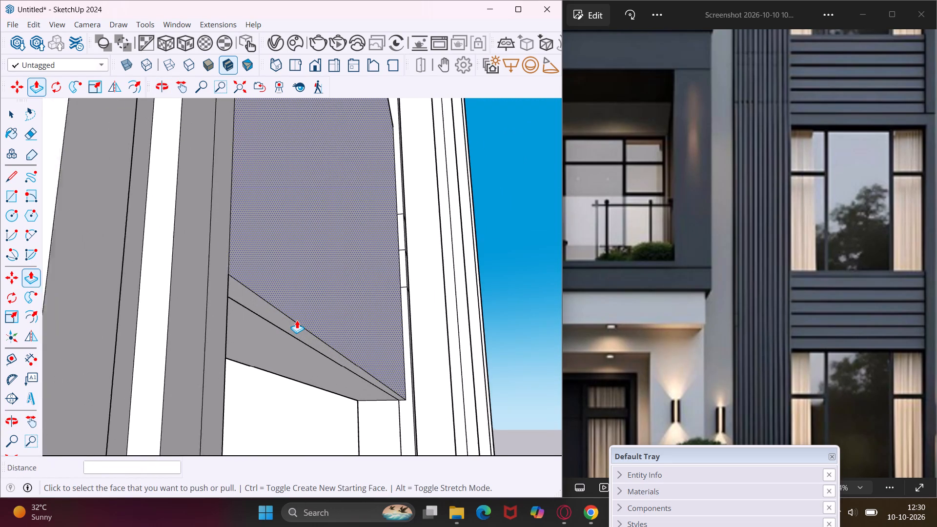
scroll(297, 320, "up", 4)
middle_click_drag(297, 320, 320, 264)
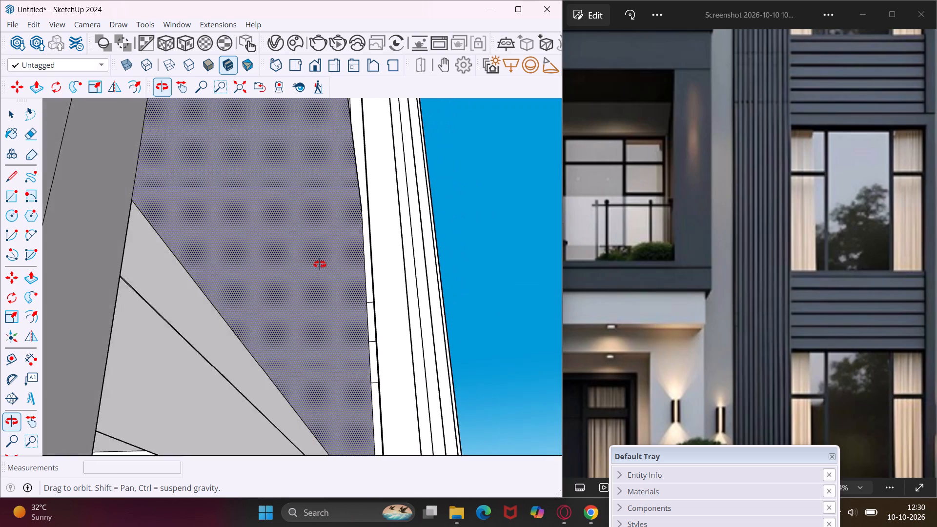
middle_click_drag(320, 264, 331, 246)
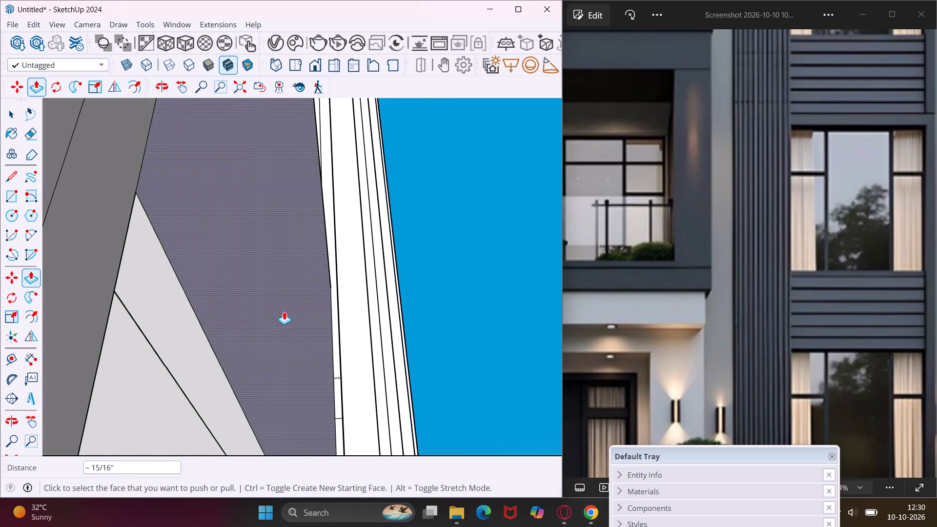
middle_click_drag(284, 311, 154, 355)
scroll(161, 256, "down", 10)
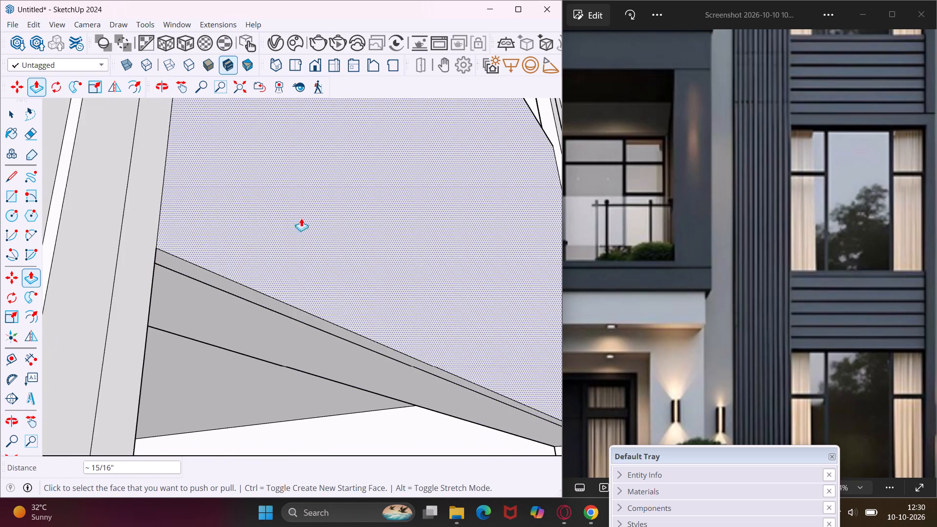
middle_click_drag(309, 213, 150, 268)
scroll(139, 265, "down", 17)
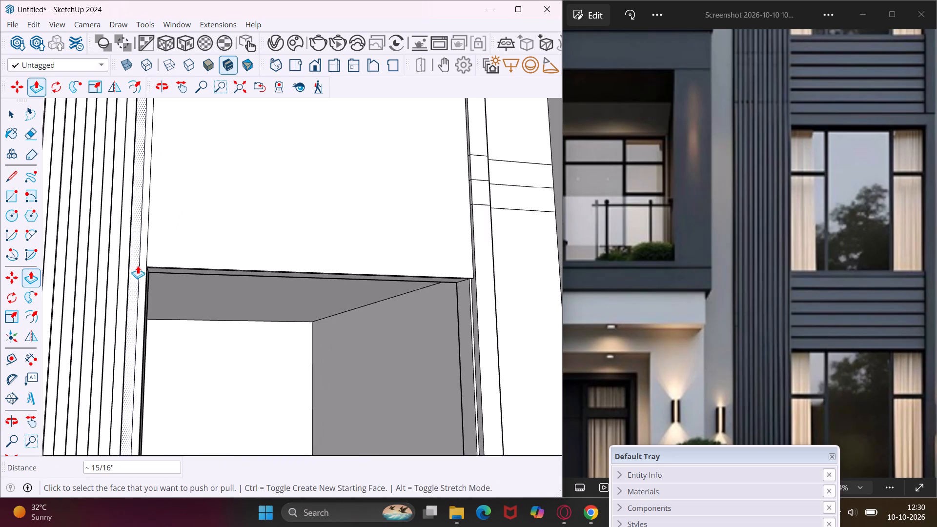
scroll(138, 265, "down", 9)
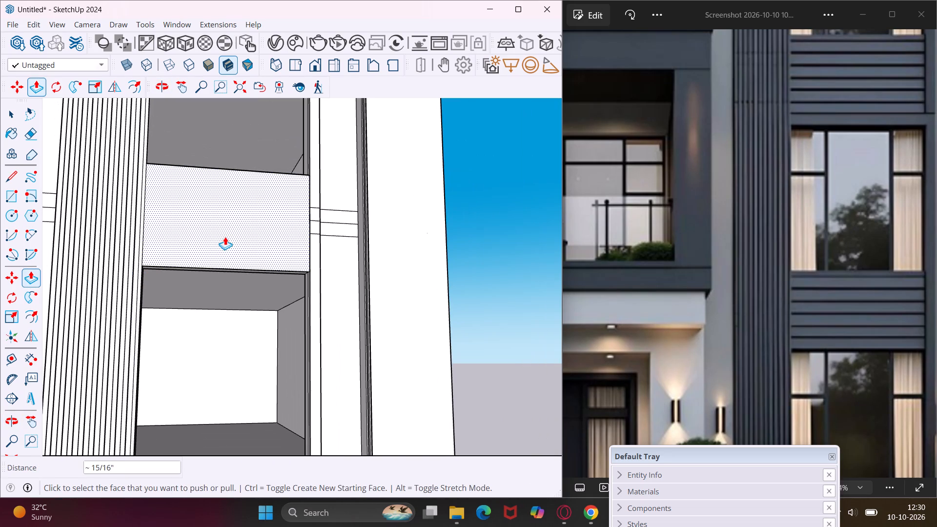
key("Escape")
key("space")
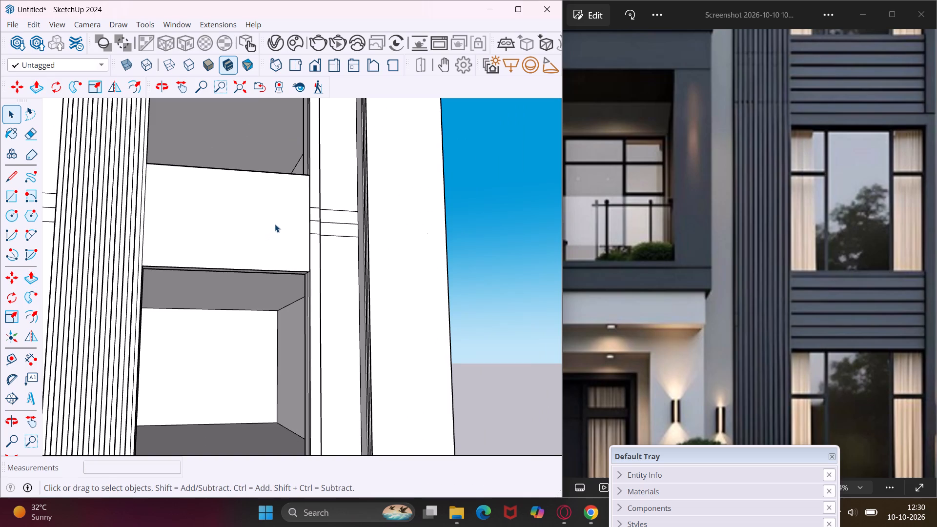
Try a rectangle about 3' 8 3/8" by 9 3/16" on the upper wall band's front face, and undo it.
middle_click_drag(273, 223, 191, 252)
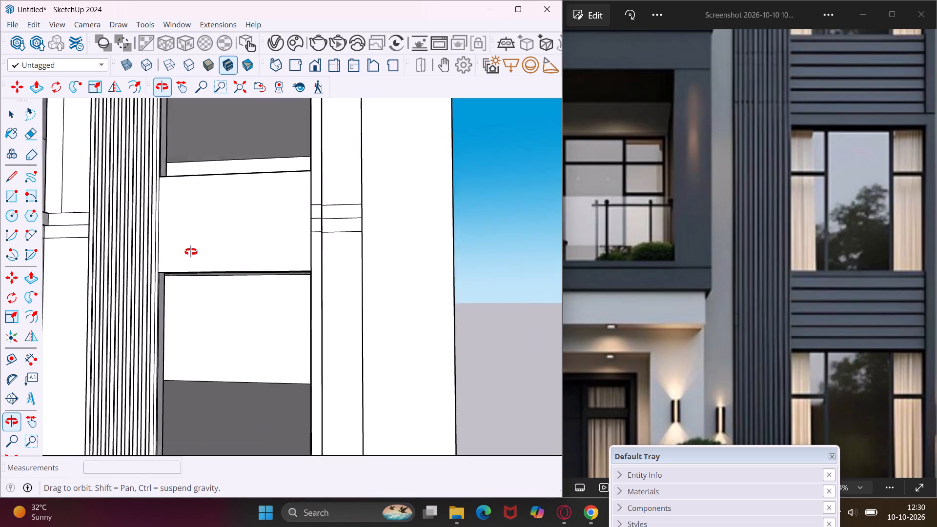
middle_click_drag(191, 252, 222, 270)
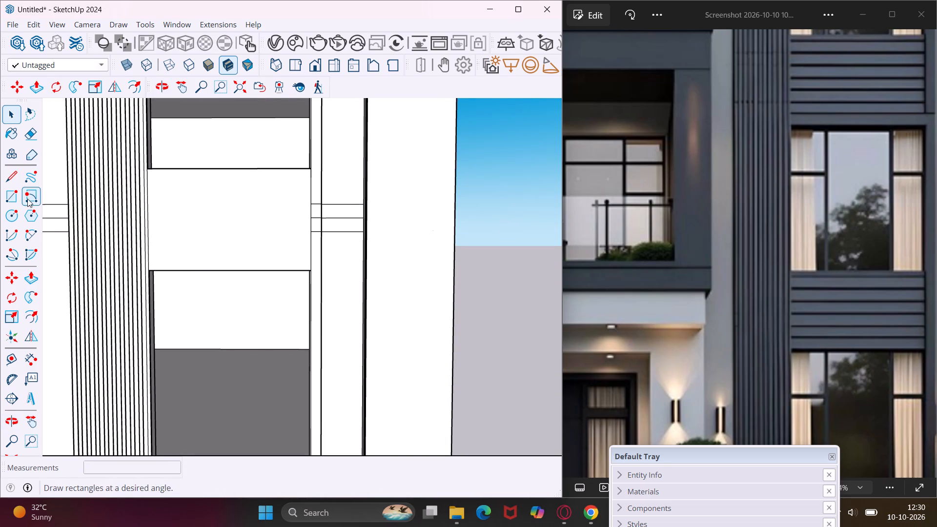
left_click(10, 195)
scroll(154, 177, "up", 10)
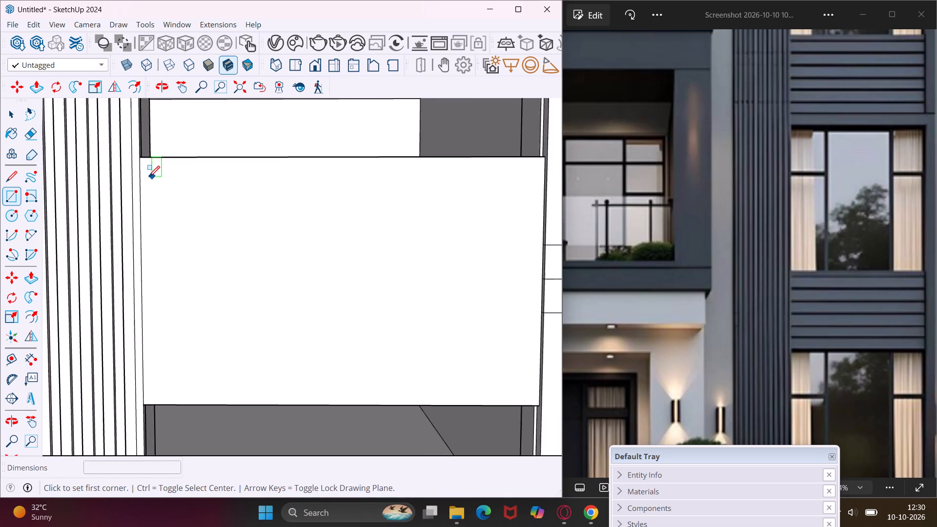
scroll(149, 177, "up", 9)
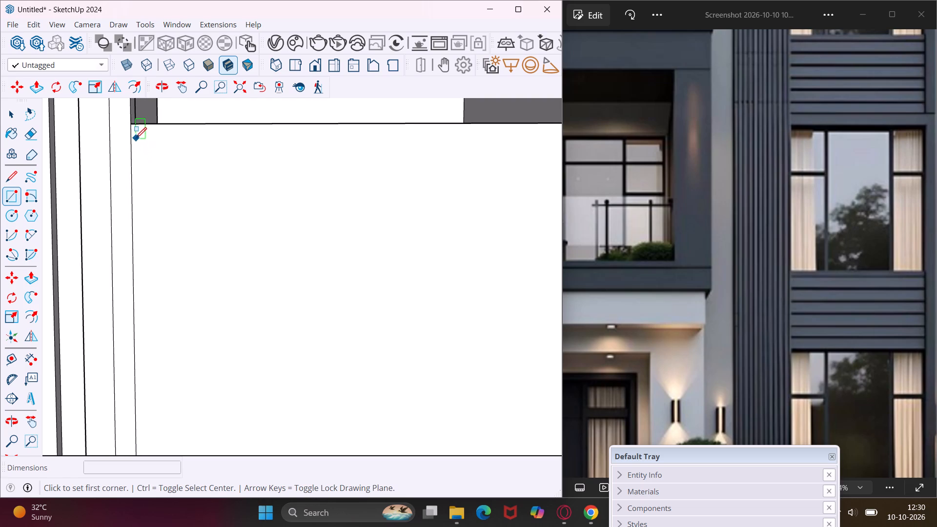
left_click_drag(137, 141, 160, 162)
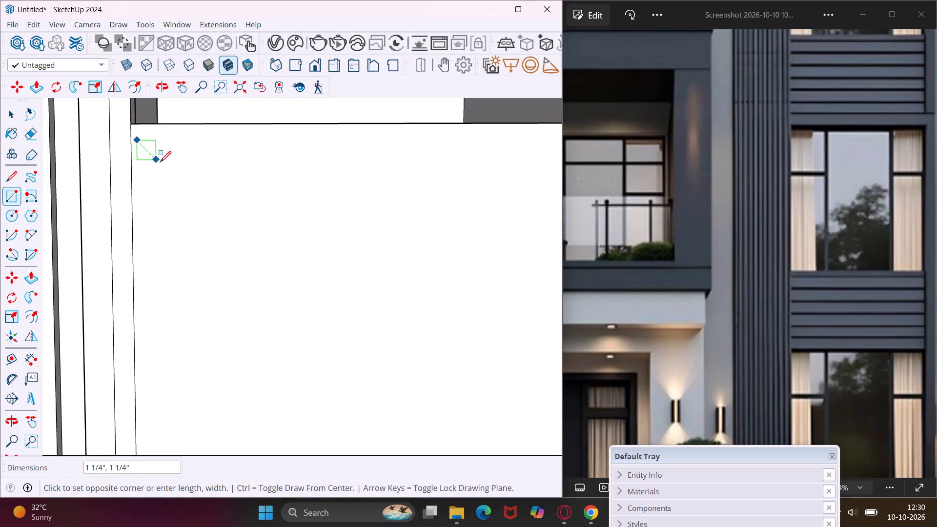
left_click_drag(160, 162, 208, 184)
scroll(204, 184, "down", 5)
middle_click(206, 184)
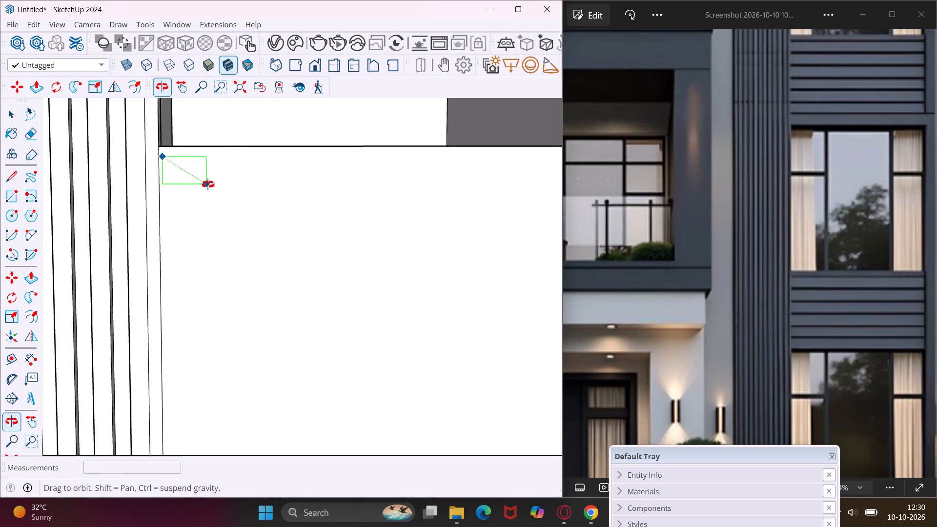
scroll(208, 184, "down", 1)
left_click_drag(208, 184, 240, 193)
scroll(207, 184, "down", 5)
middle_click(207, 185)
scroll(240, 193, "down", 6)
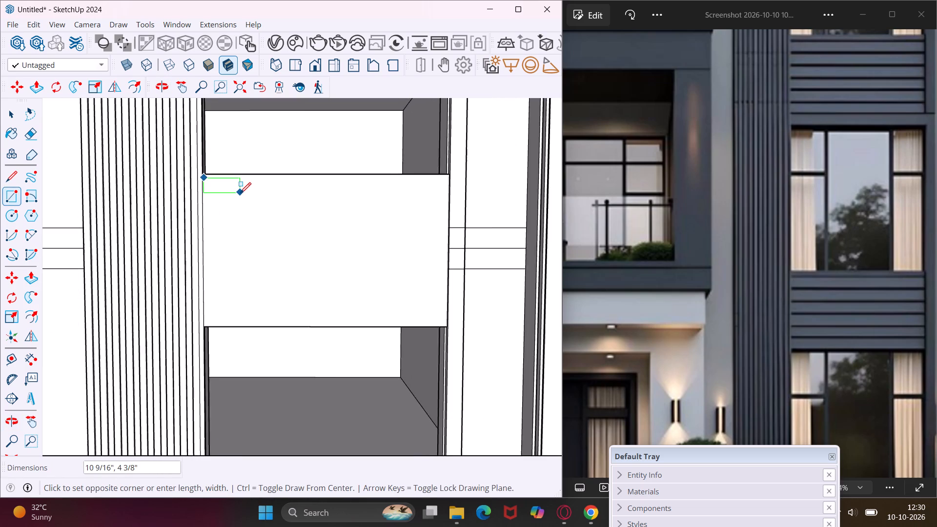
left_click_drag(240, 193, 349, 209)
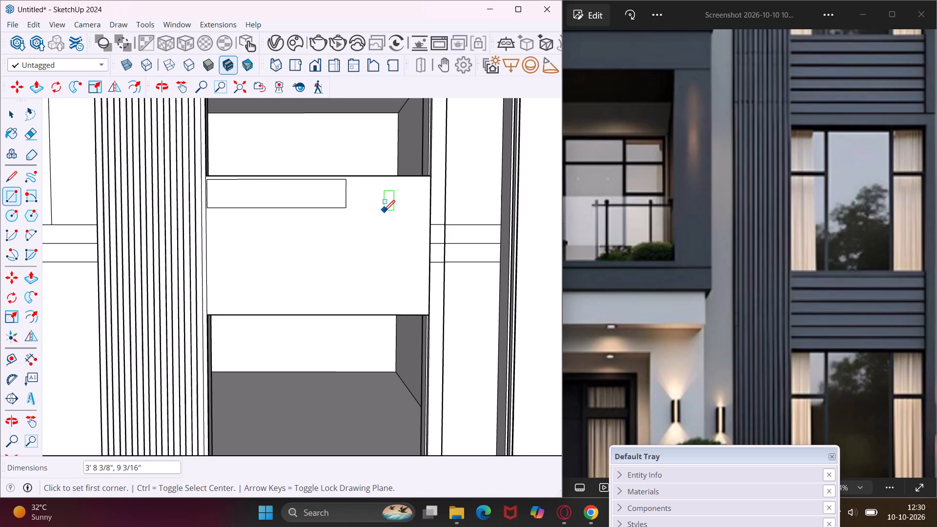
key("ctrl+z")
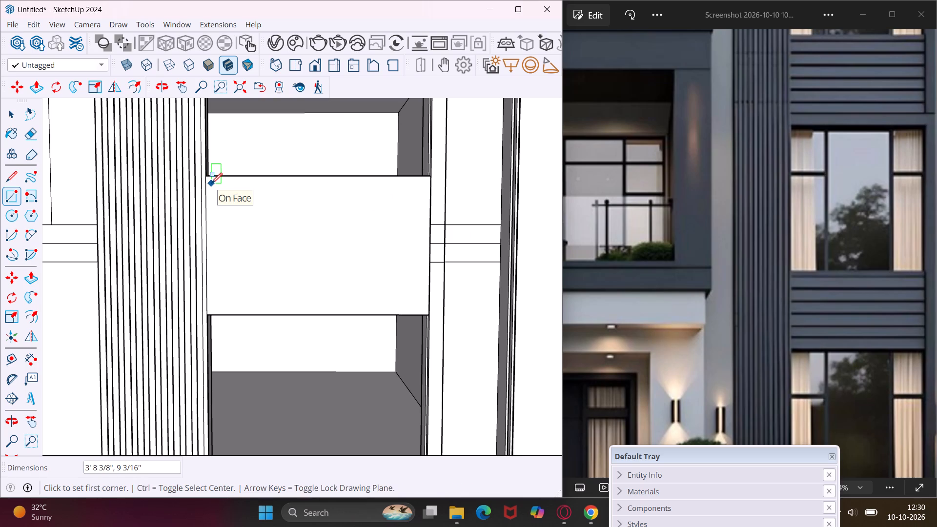
Draw a thin horizontal rectangle about 5' 8" by 2 1/2" just below the top edge of the upper wall band's front face.
left_click_drag(211, 183, 417, 208)
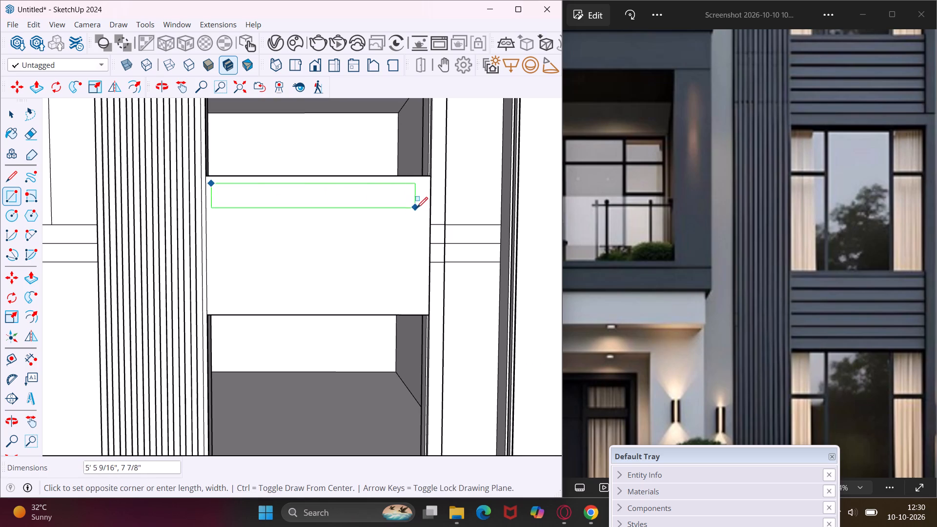
left_click_drag(417, 208, 428, 195)
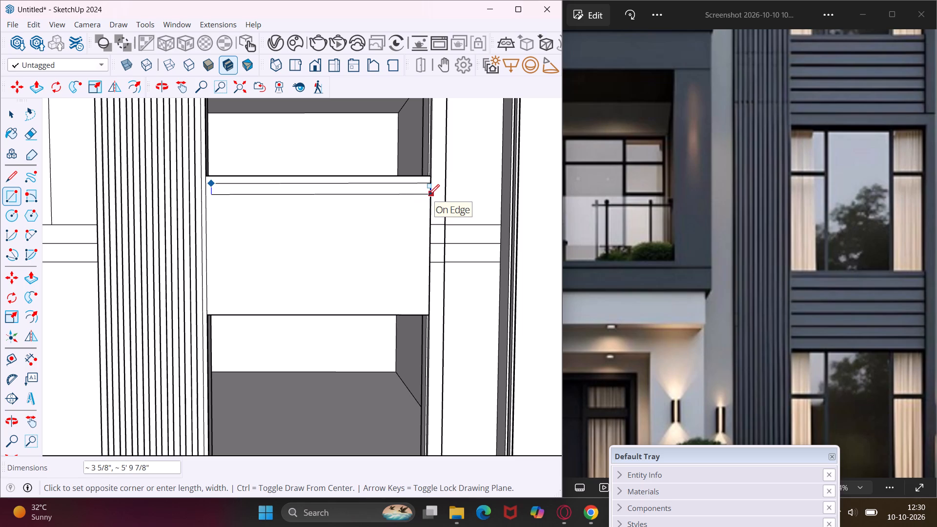
left_click_drag(428, 195, 425, 191)
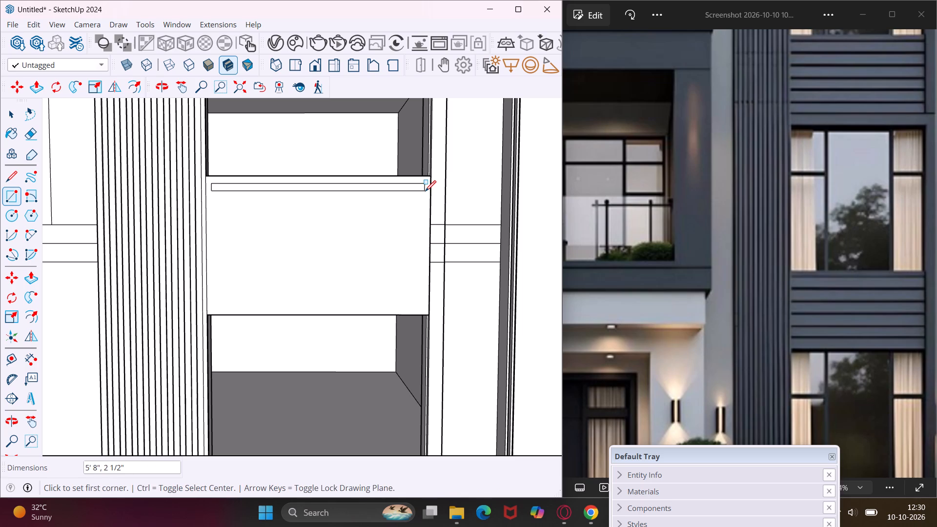
key("Escape")
key("space")
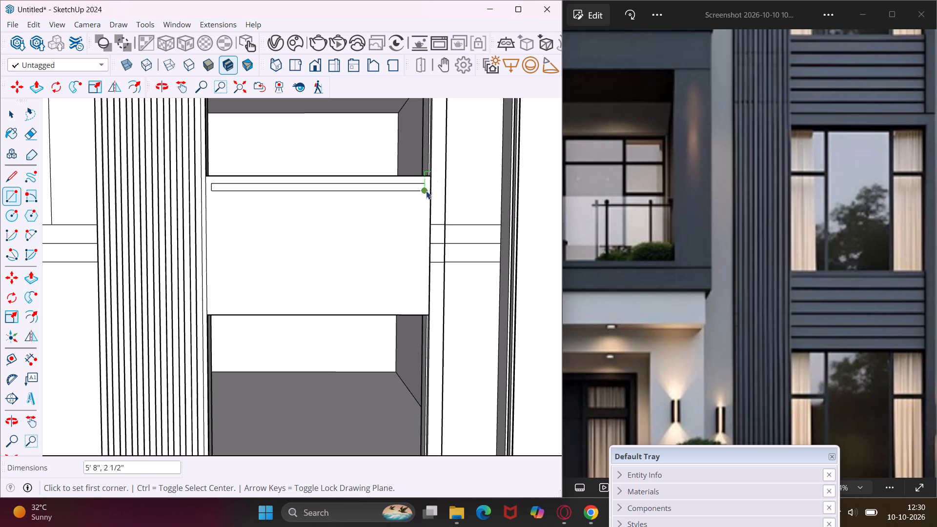
Copy the thin strip face down the upper wall band four times, at successive offsets of about 8 13/16", 8 9/16", 9 1/4" and 10 3/8".
left_click(421, 188)
key("m")
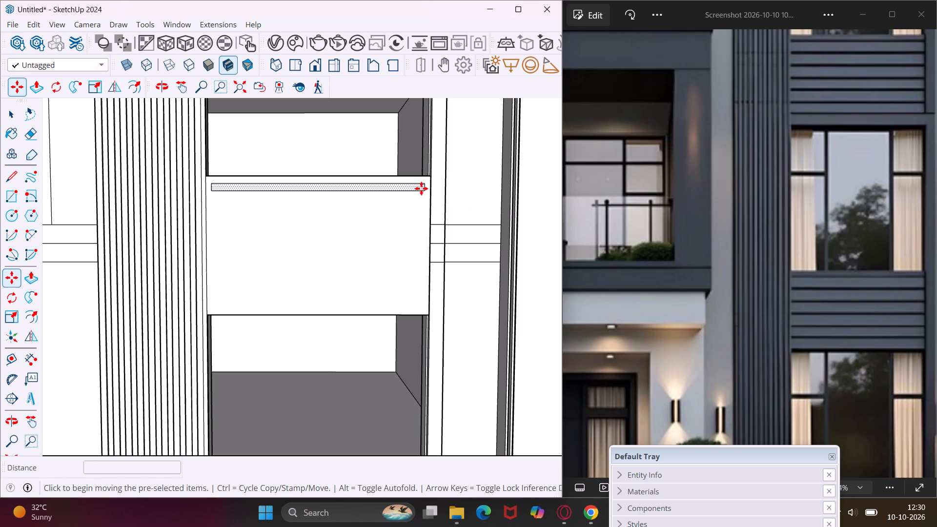
left_click(424, 186)
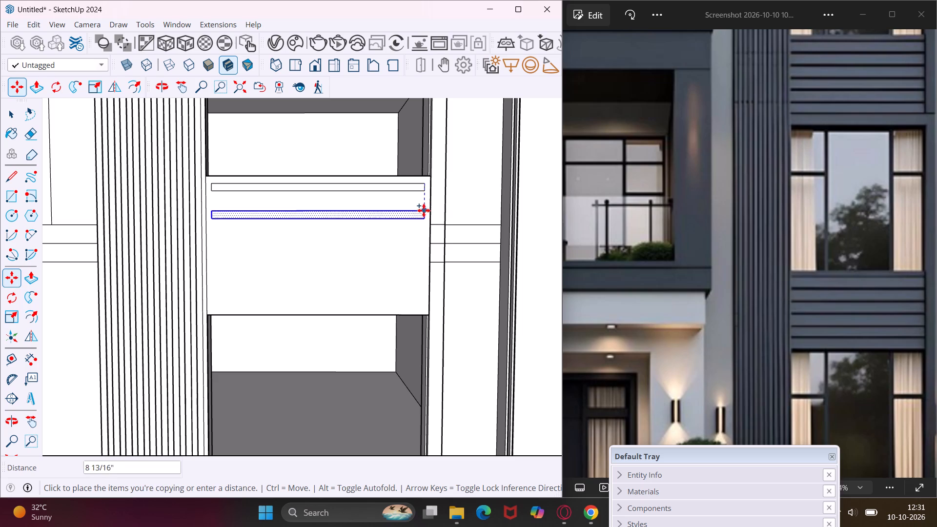
left_click(425, 212)
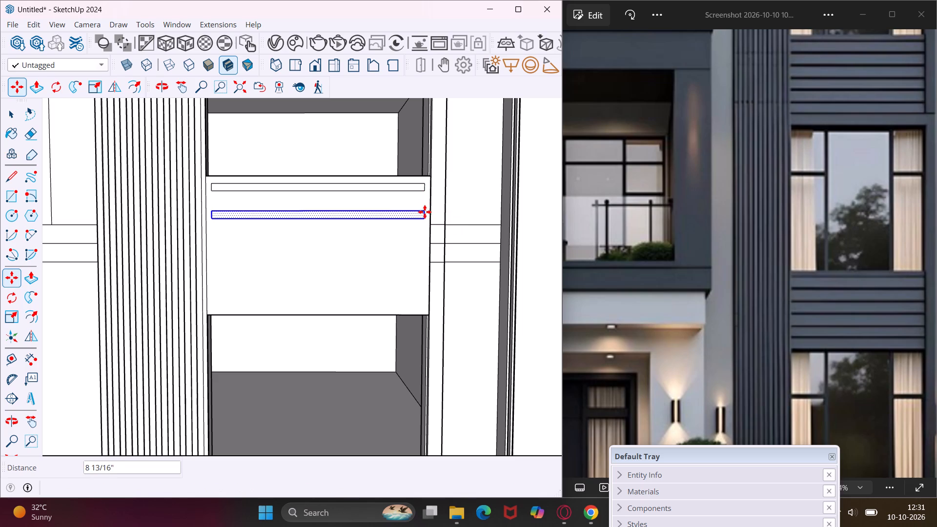
left_click(425, 213)
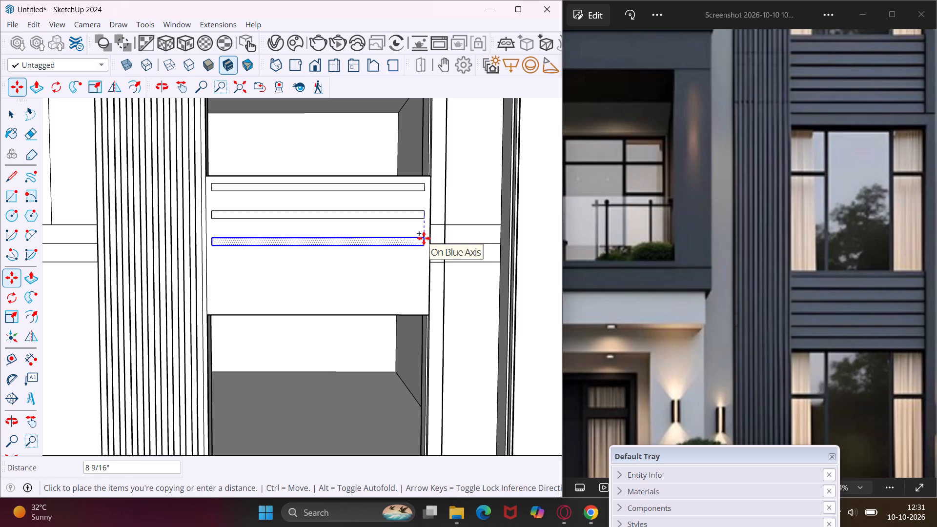
left_click(424, 238)
left_click(424, 239)
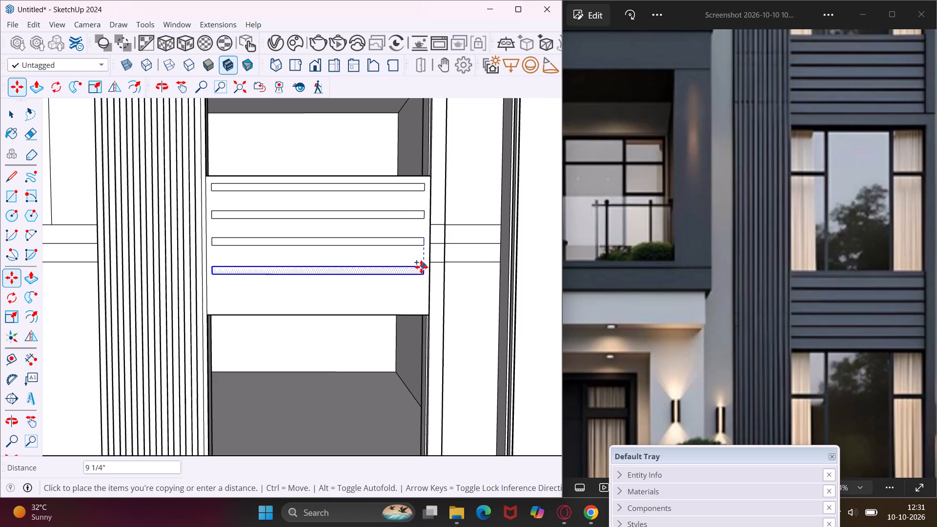
left_click(421, 267)
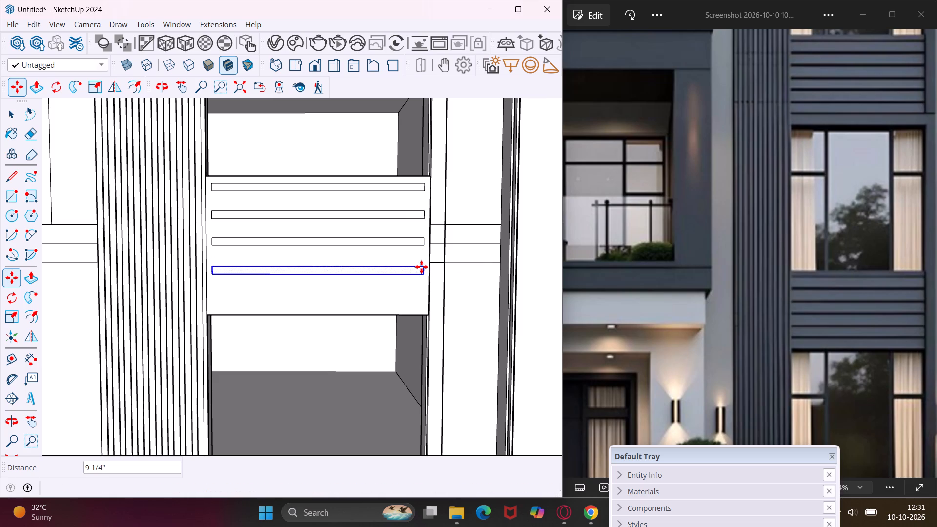
left_click(421, 267)
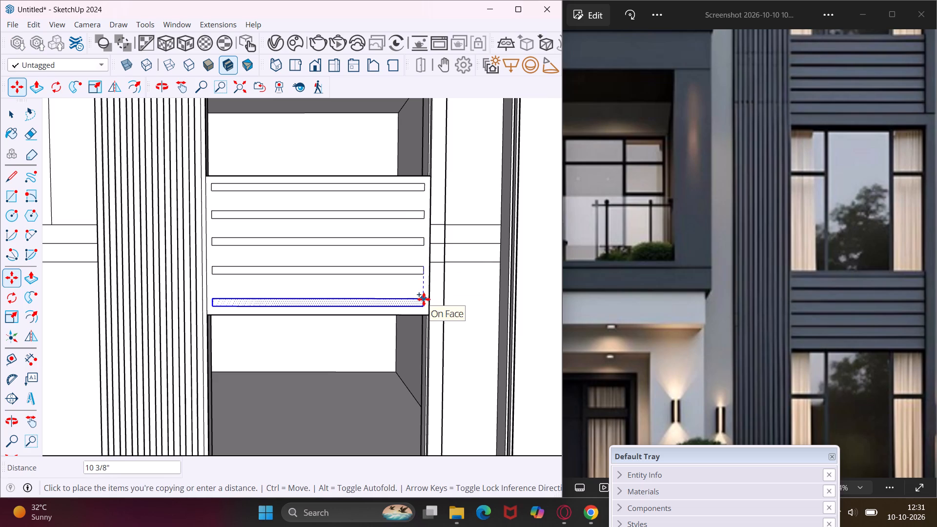
left_click(424, 299)
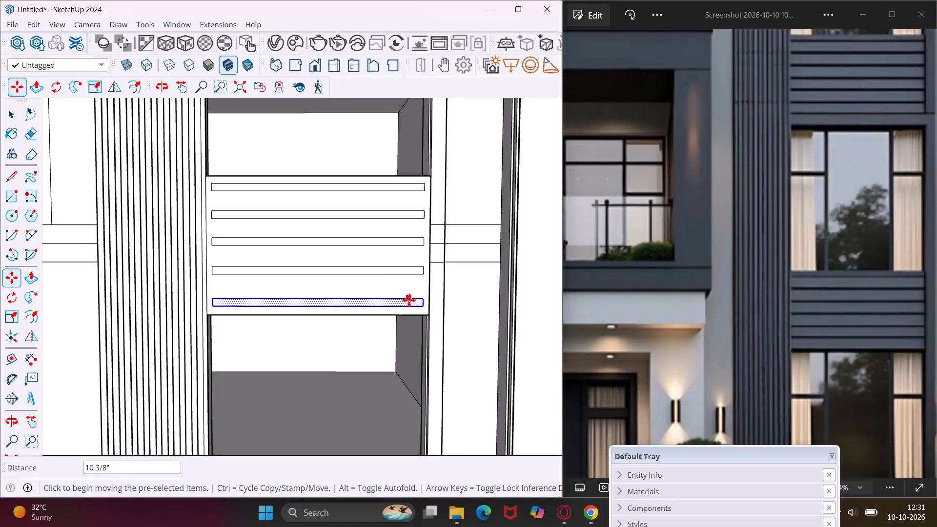
Copy the lowest strip of the upper wall band 8' 7" straight down, just below the lower wall band's top edge.
left_click(422, 299)
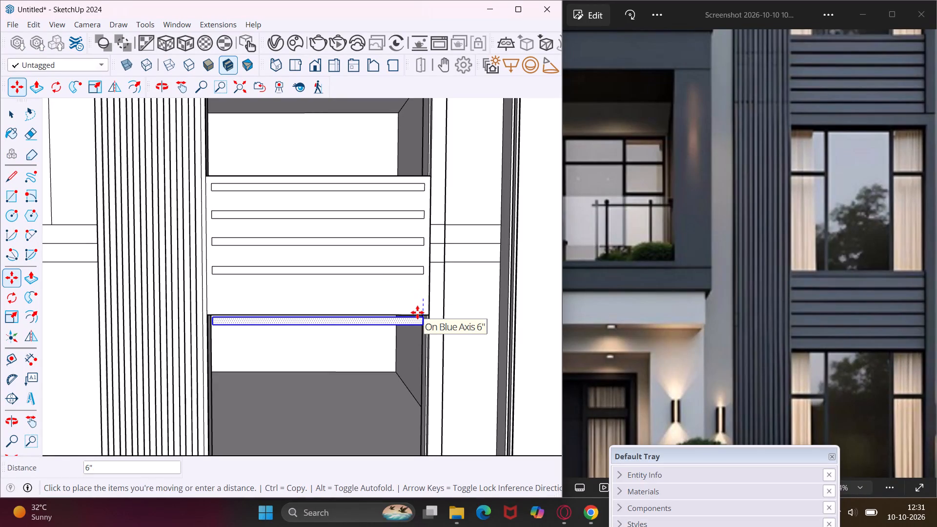
scroll(417, 312, "down", 16)
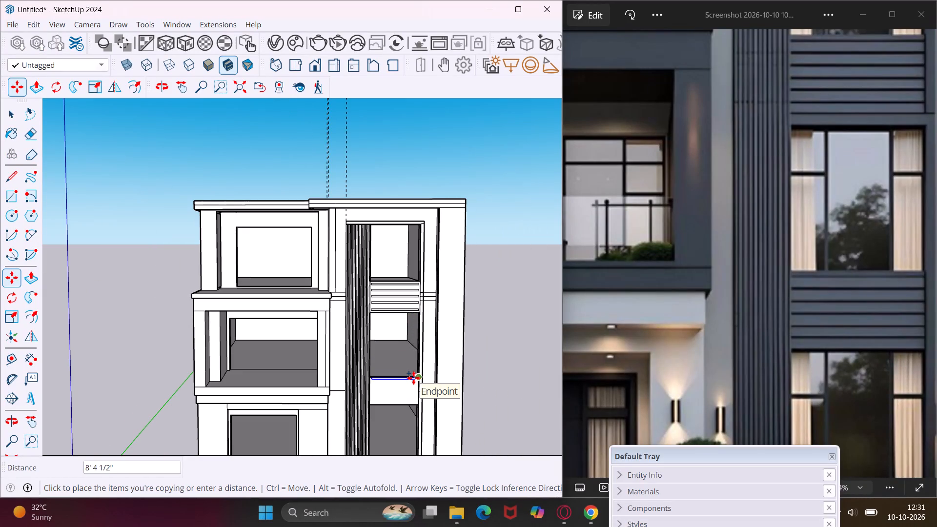
scroll(413, 378, "up", 10)
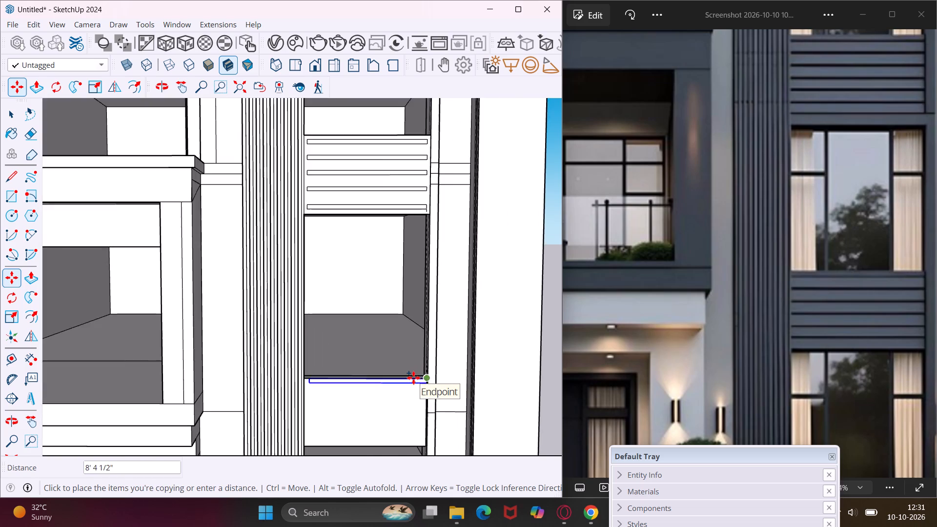
scroll(413, 378, "up", 8)
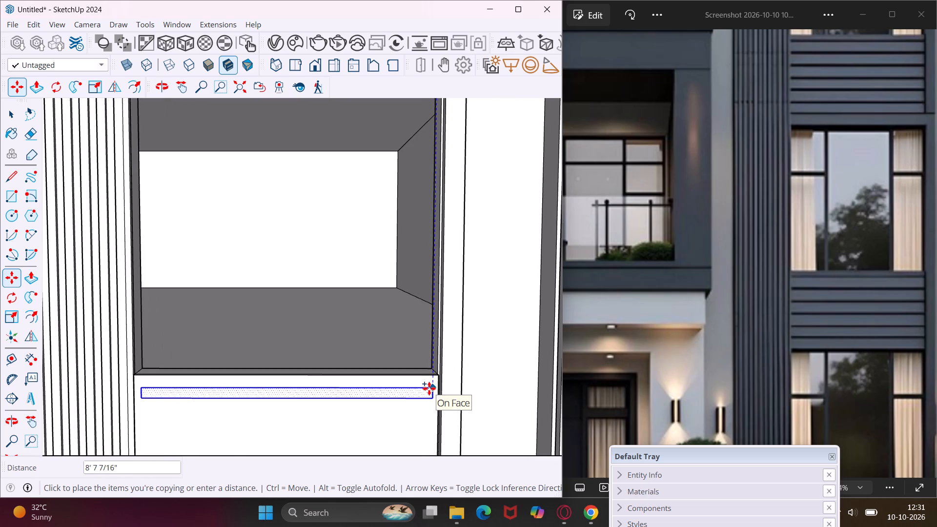
left_click(426, 386)
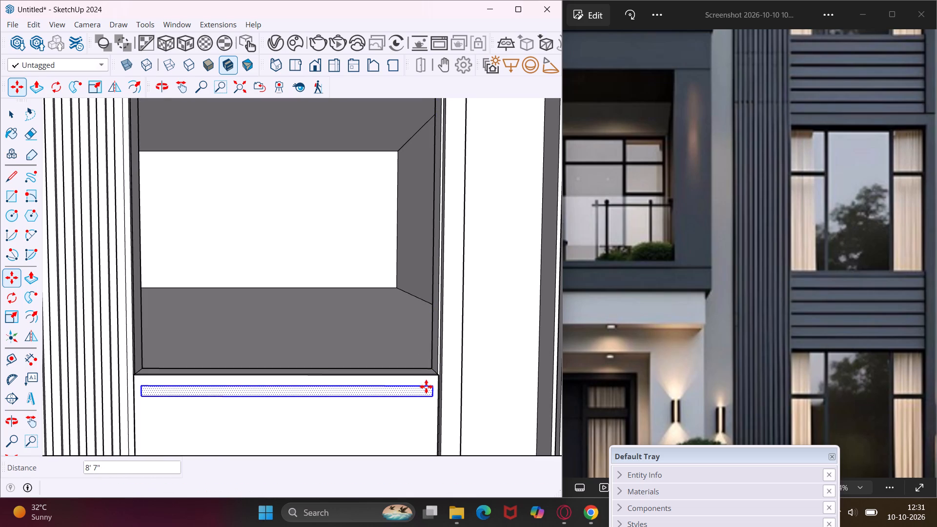
Copy the strip down the lower wall band three times, at successive offsets of about 10 1/4", 11 5/16" and 11 13/16".
left_click(430, 386)
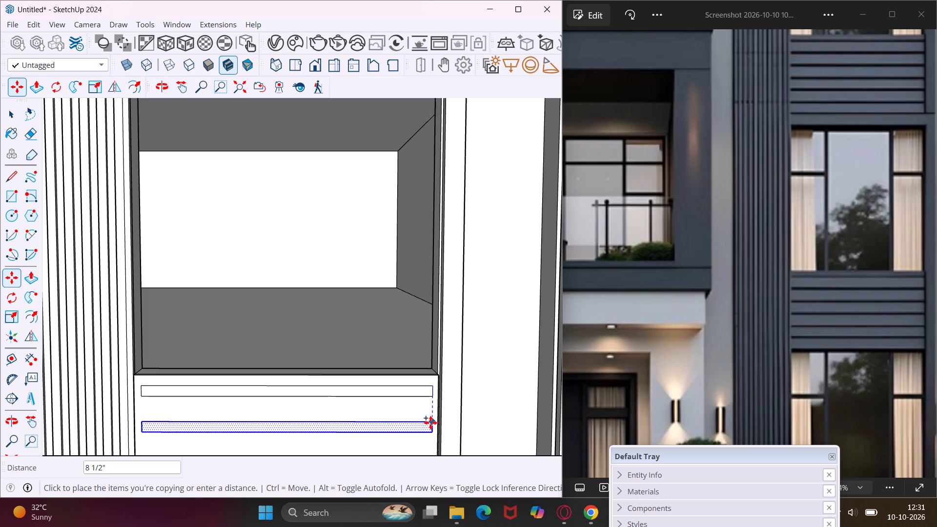
middle_click_drag(430, 423, 438, 385)
scroll(438, 385, "down", 5)
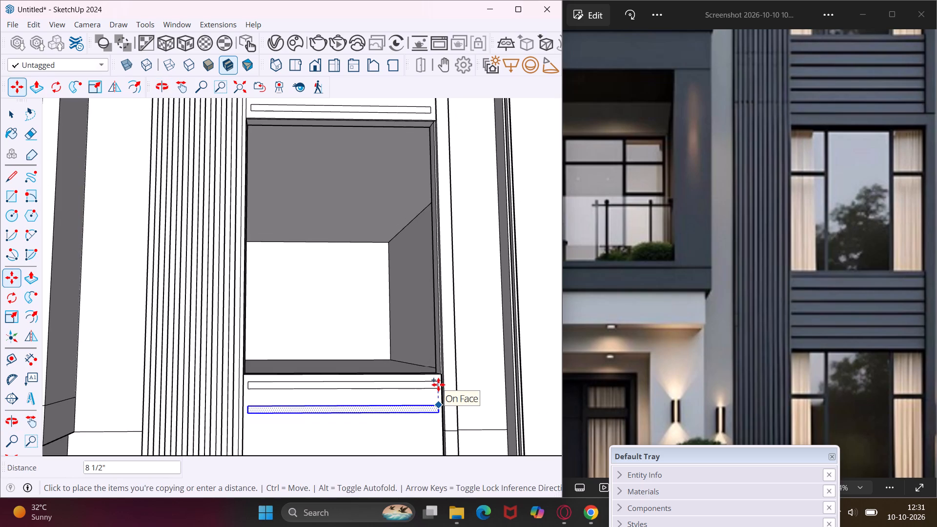
left_click(436, 411)
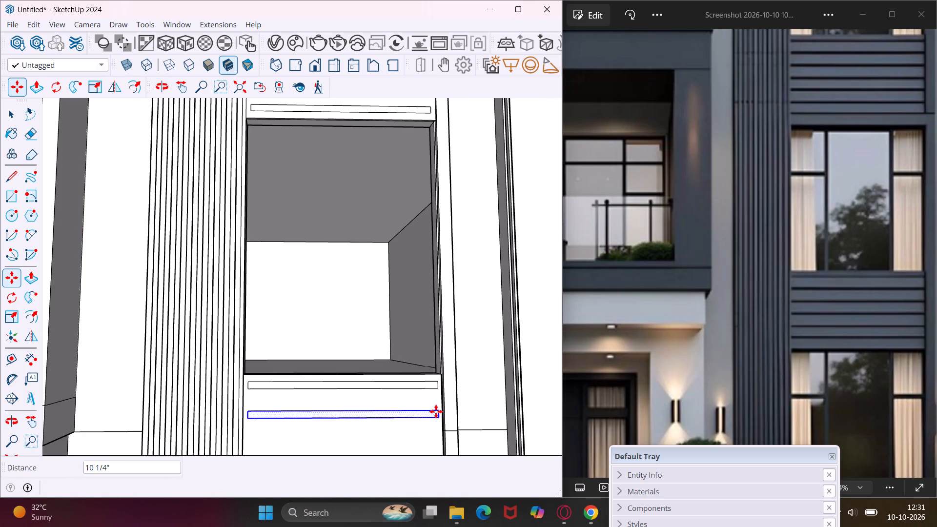
scroll(432, 411, "down", 9)
scroll(435, 412, "up", 3)
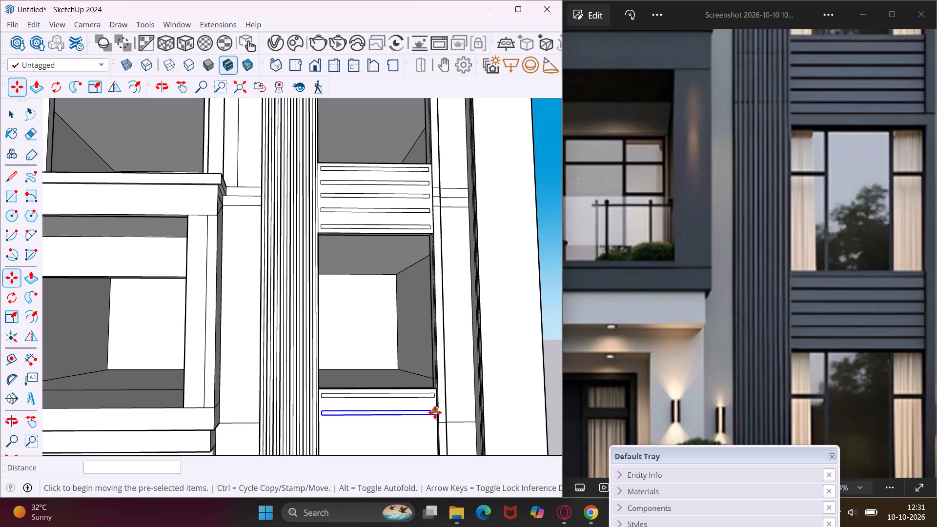
scroll(435, 412, "up", 5)
left_click(435, 412)
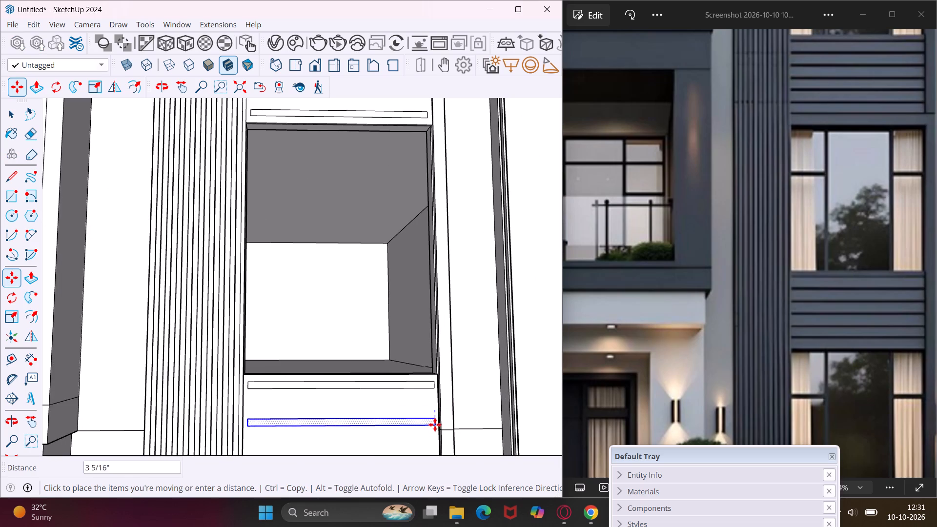
scroll(435, 427, "down", 5)
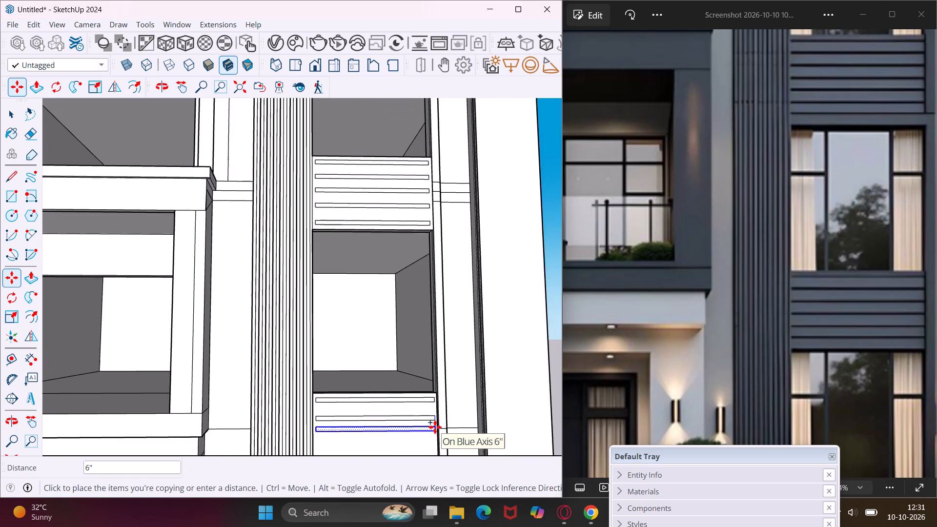
scroll(435, 427, "down", 3)
scroll(431, 440, "up", 2)
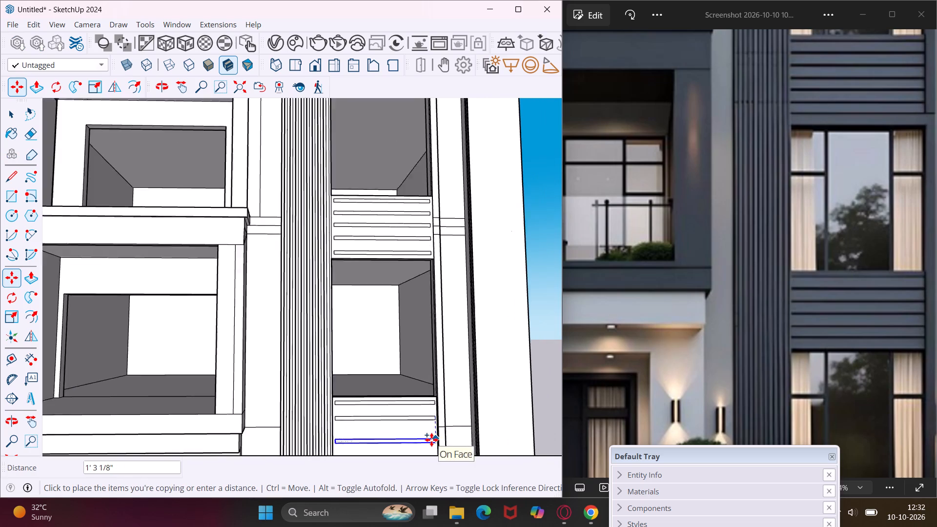
scroll(431, 440, "up", 6)
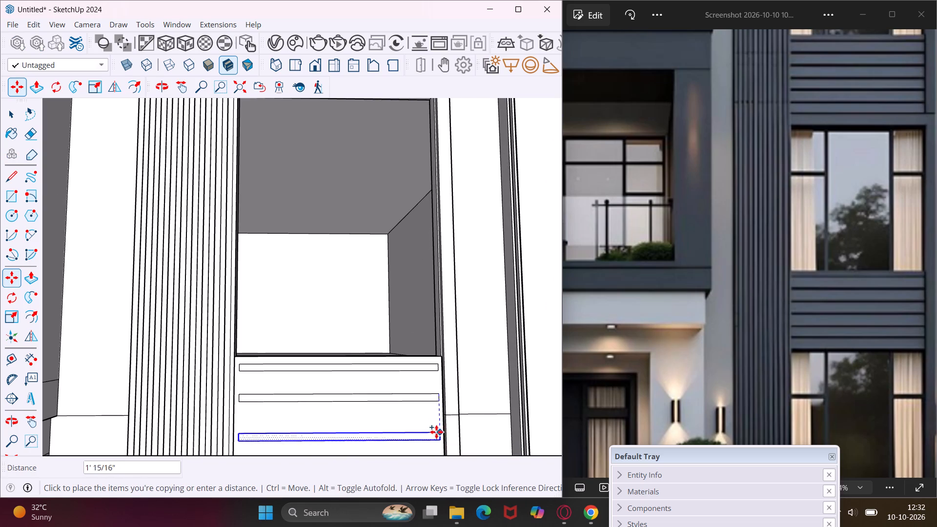
left_click(438, 428)
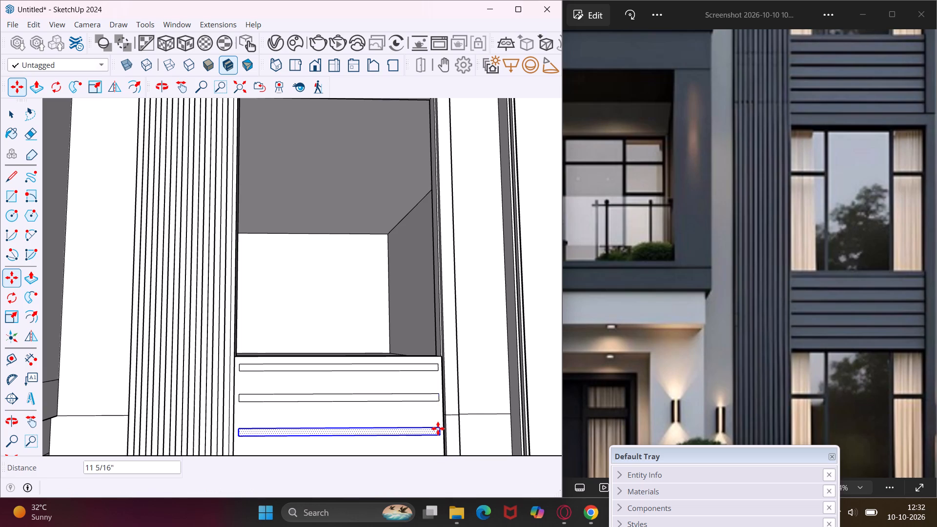
left_click(441, 428)
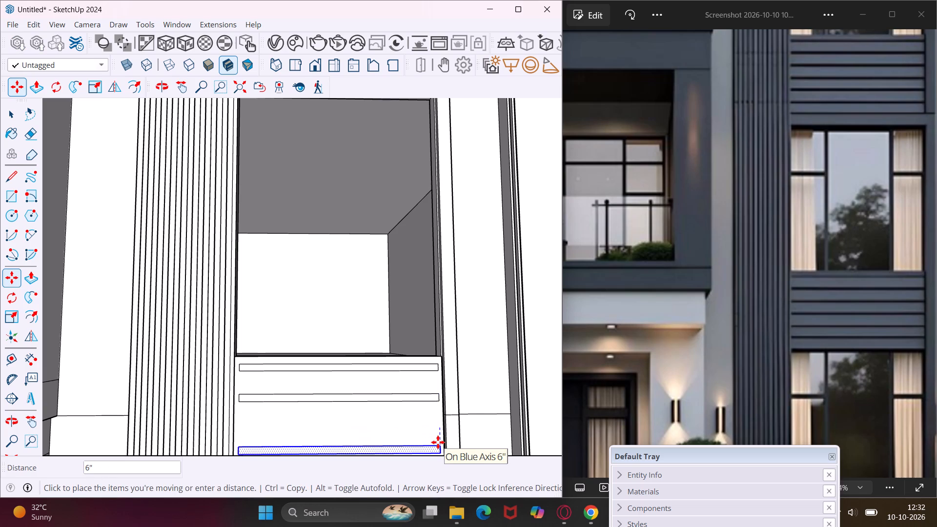
scroll(438, 431, "down", 12)
scroll(440, 445, "up", 6)
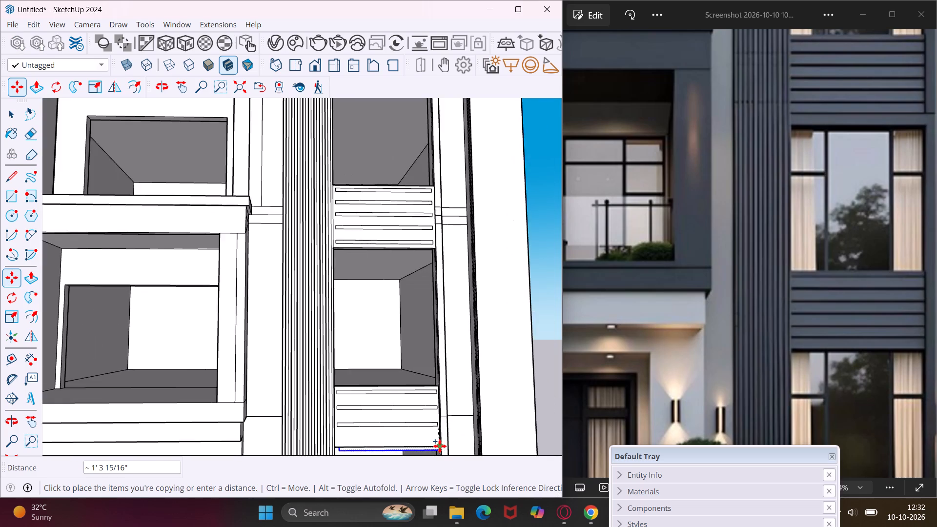
scroll(440, 446, "up", 6)
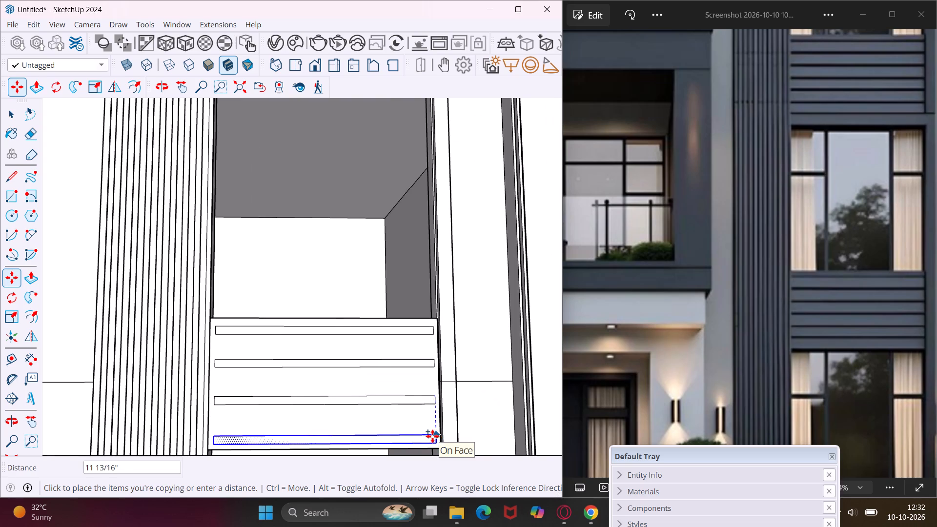
scroll(432, 436, "up", 3)
scroll(432, 436, "down", 2)
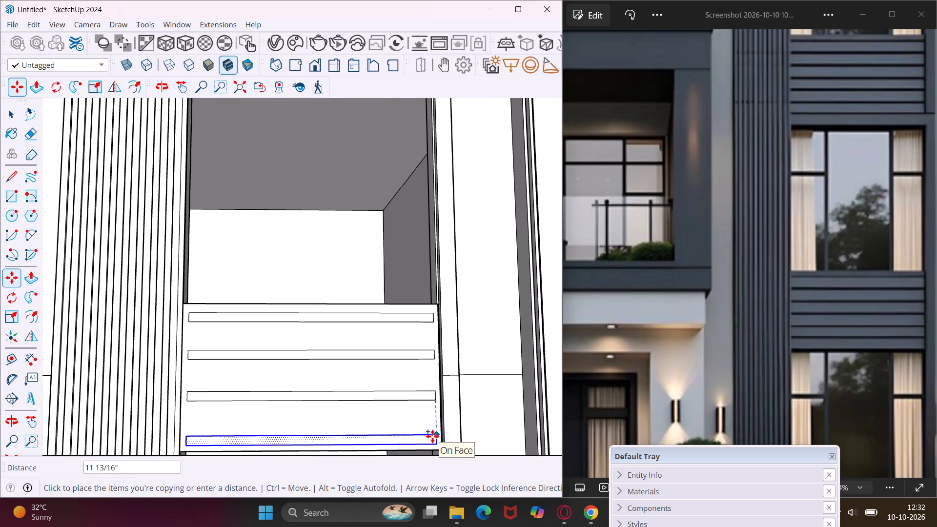
left_click(432, 436)
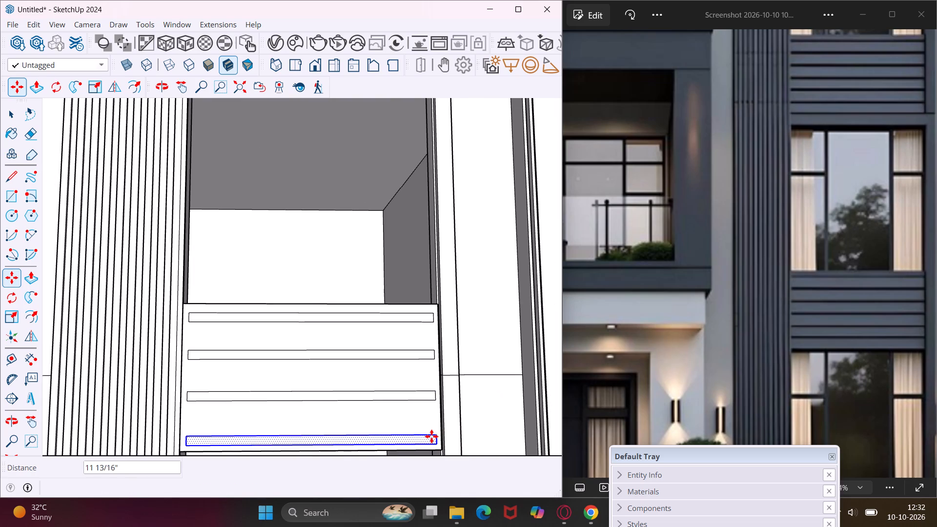
key("Escape")
key("space")
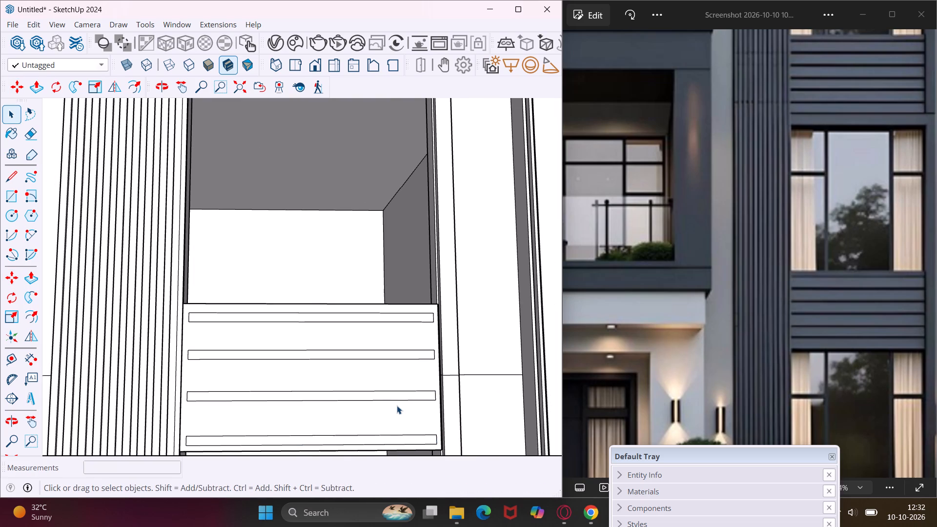
Push the lowest strip of the lower wall band in by 0.8" and repeat that depth on the three strips above it.
left_click(410, 442)
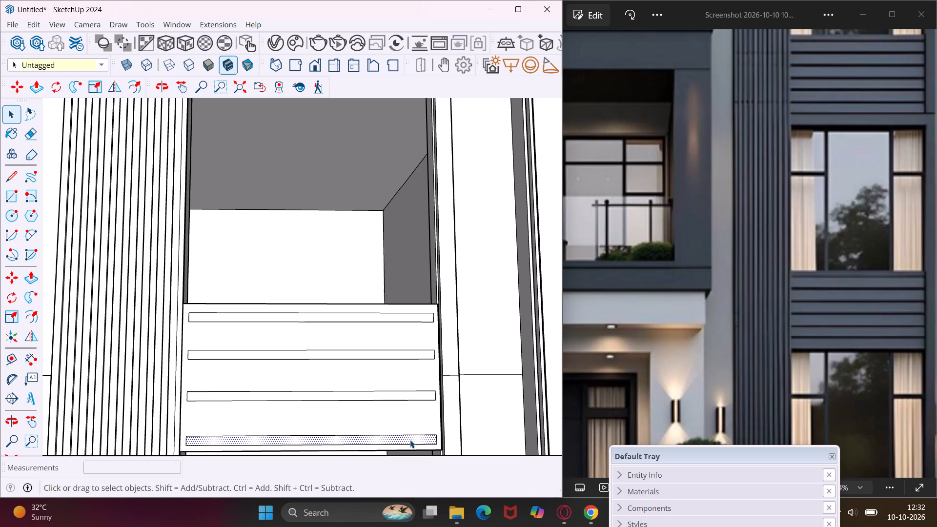
key("p")
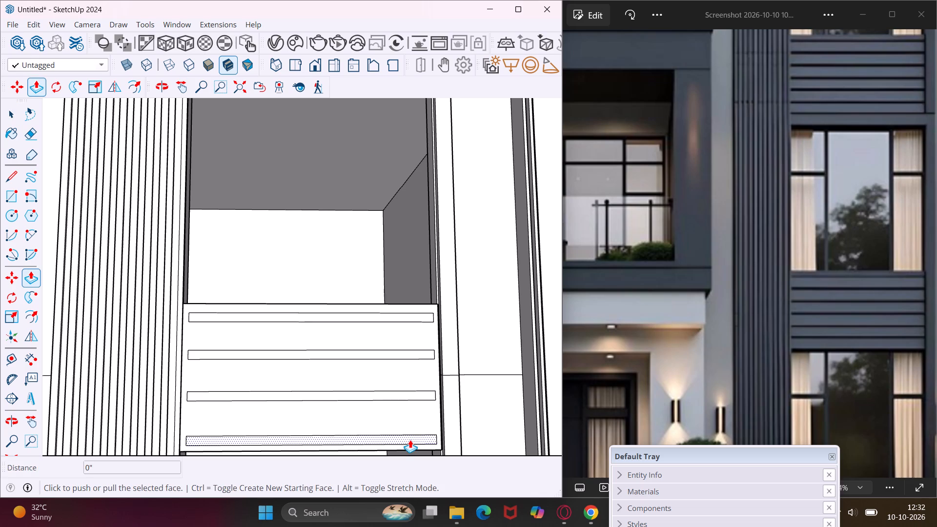
left_click(410, 440)
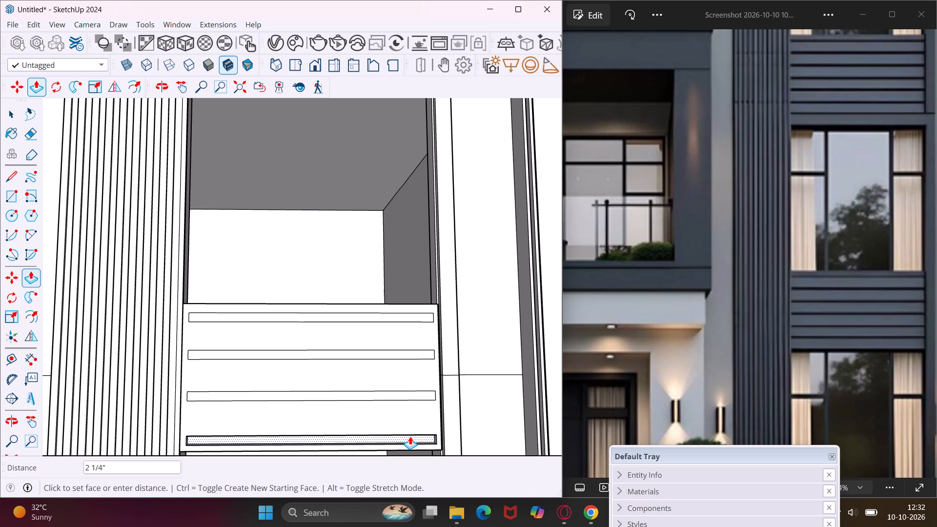
key("period")
key("8")
key("shift+quotedbl")
key("Return")
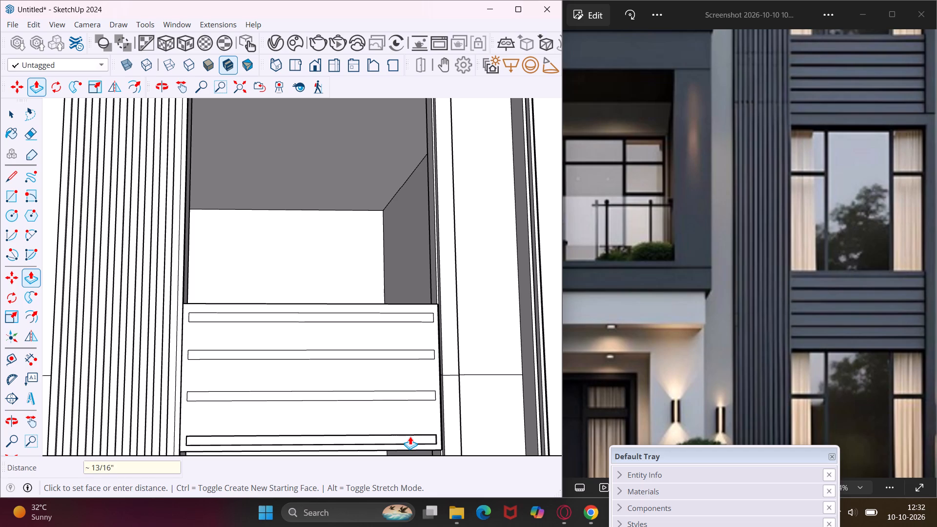
scroll(393, 402, "up", 6)
double_click(390, 390)
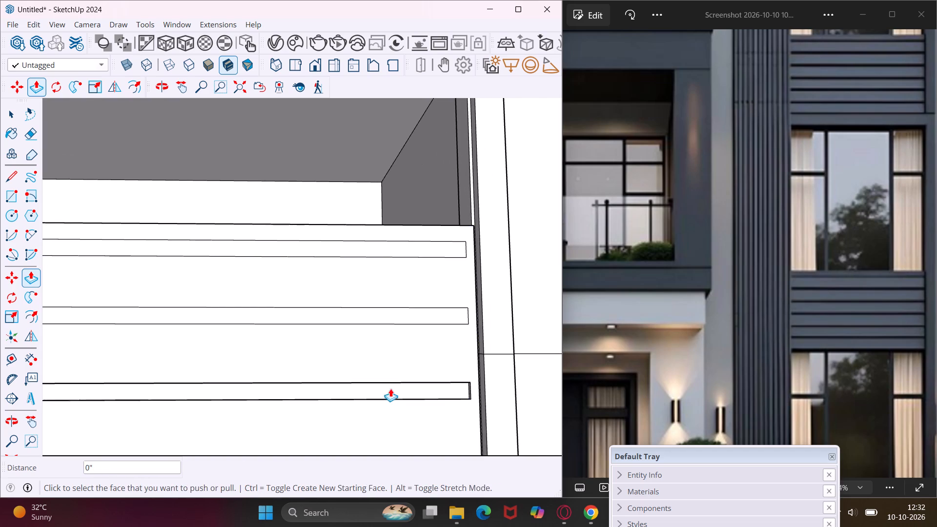
double_click(413, 314)
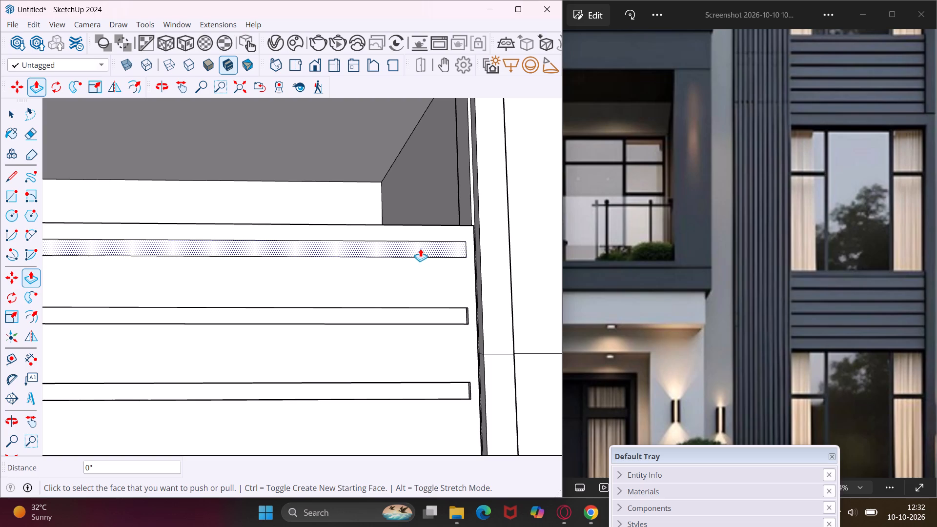
double_click(420, 246)
scroll(420, 246, "up", 1)
middle_click_drag(420, 246, 430, 360)
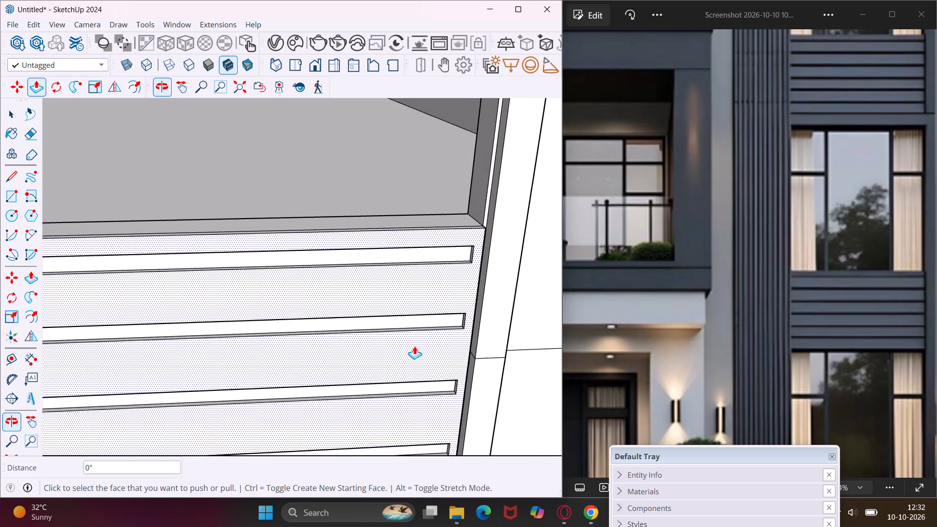
Repeat the 0.8" push on the top three strips of the upper wall band.
scroll(414, 346, "down", 18)
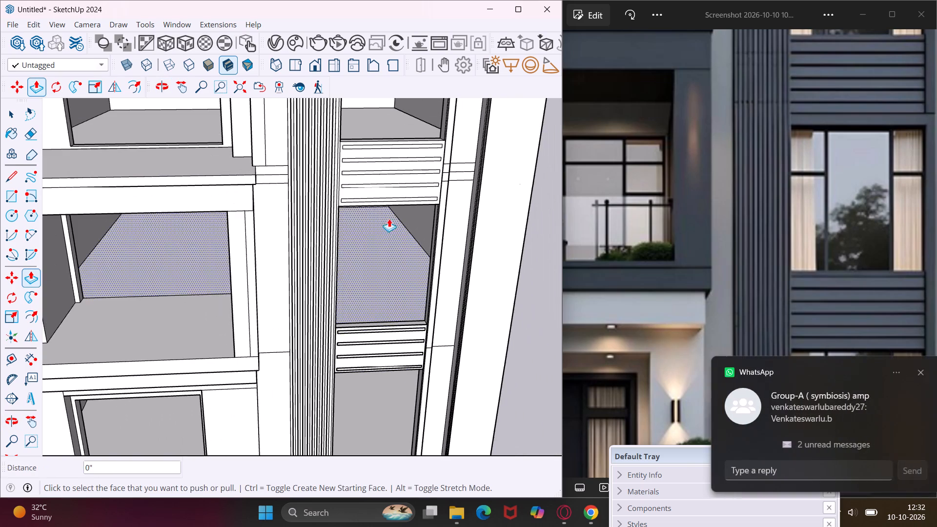
scroll(368, 142, "up", 12)
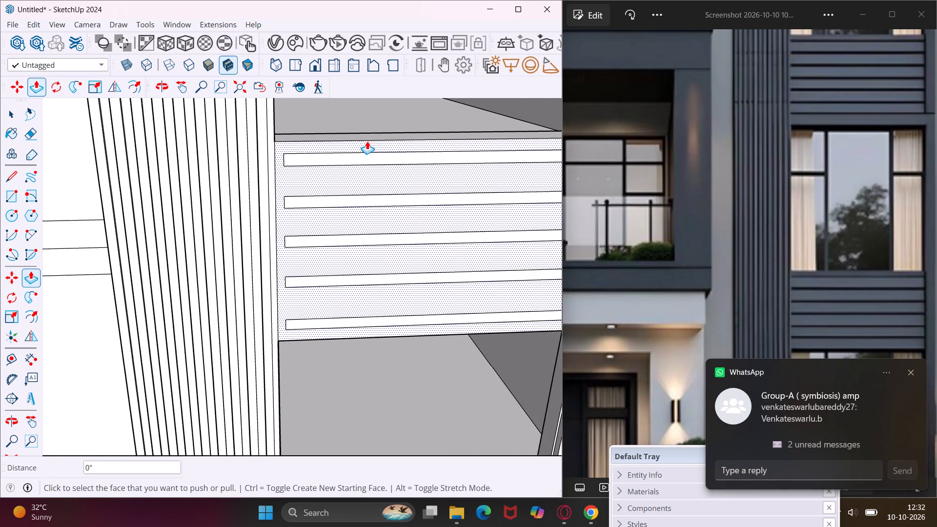
double_click(367, 157)
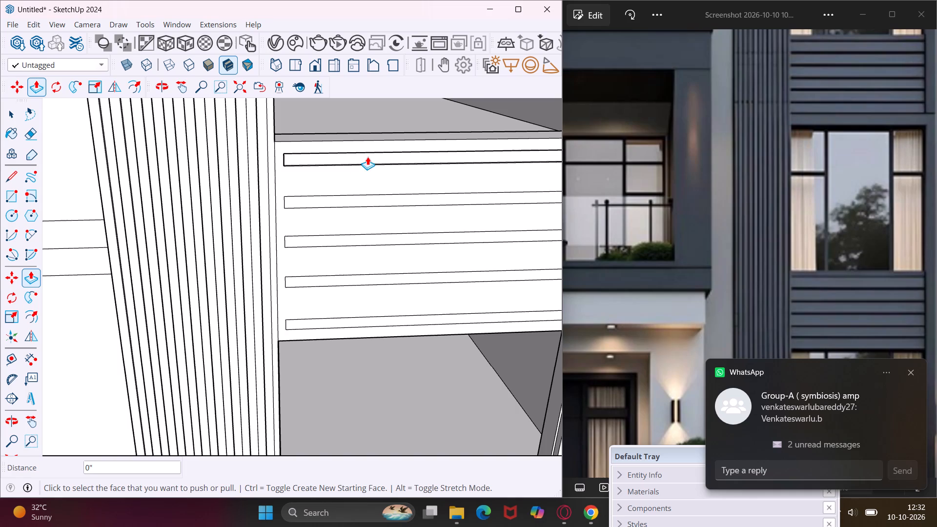
double_click(344, 198)
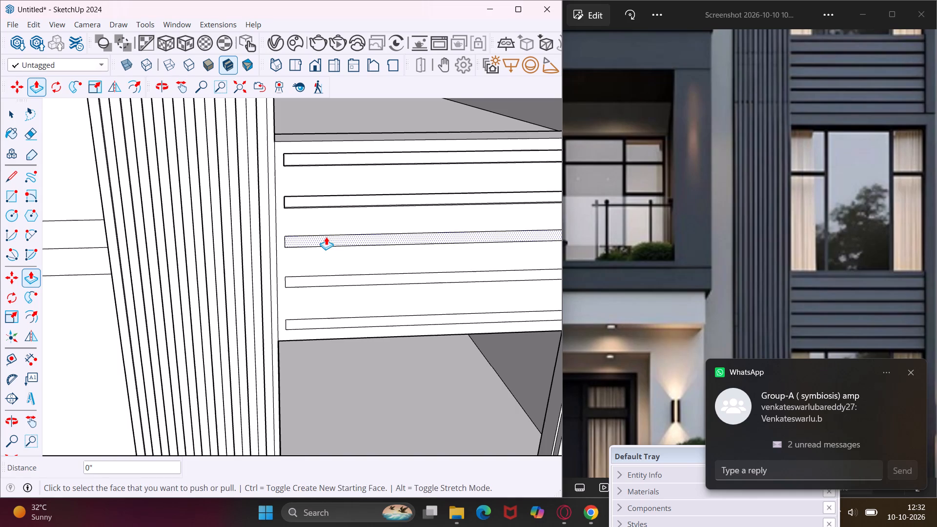
double_click(326, 237)
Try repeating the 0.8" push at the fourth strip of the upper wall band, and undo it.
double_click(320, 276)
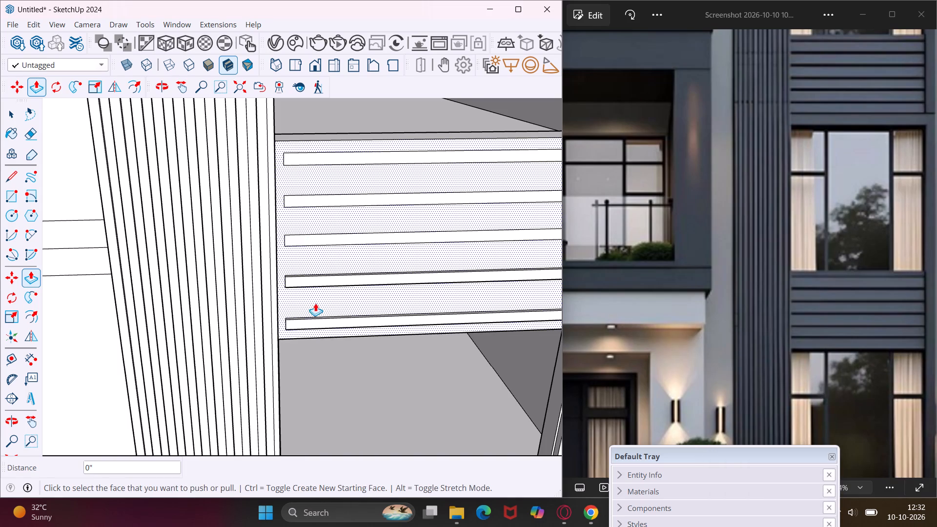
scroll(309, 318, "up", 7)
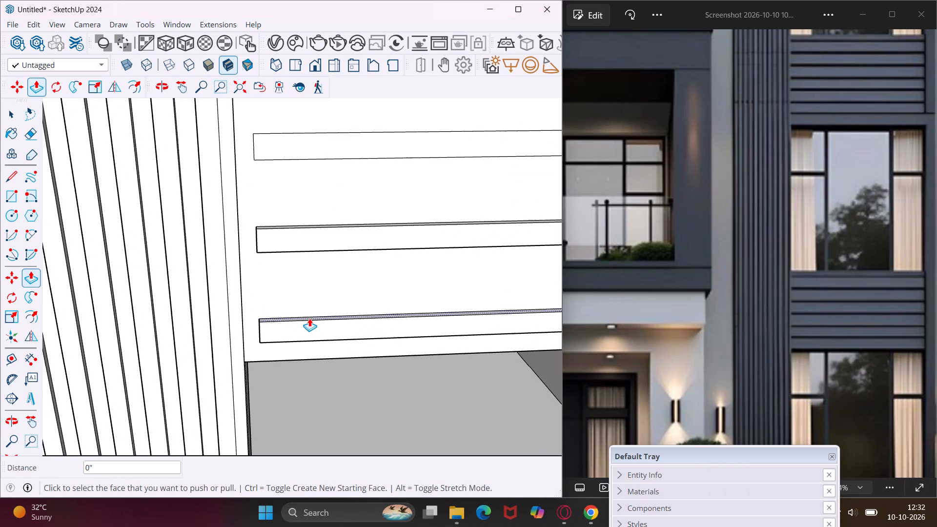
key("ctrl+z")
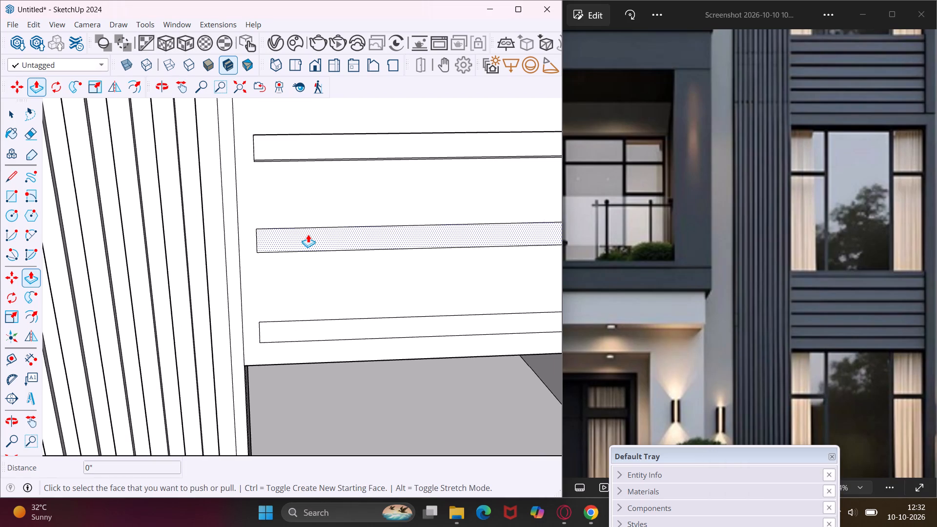
Repeat the 0.8" push on the two lowest strips of the upper wall band.
double_click(308, 234)
double_click(300, 323)
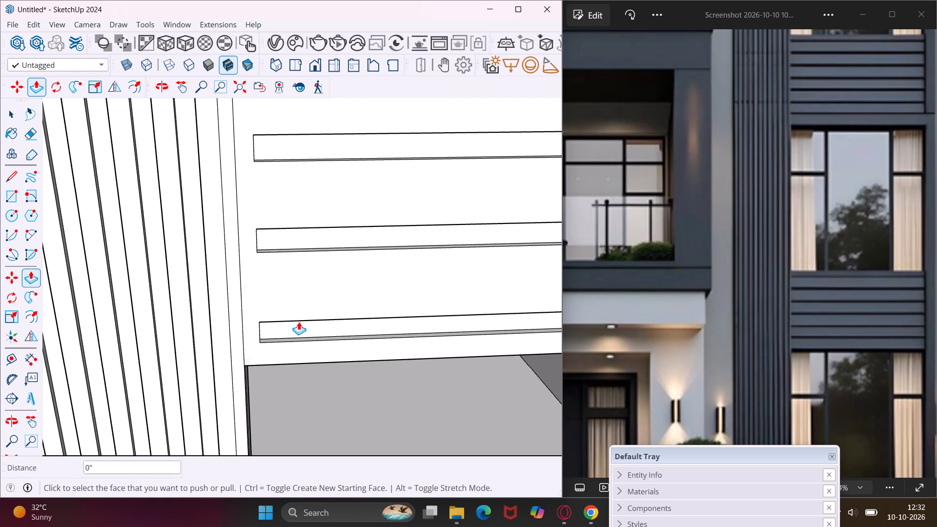
key("Escape")
key("space")
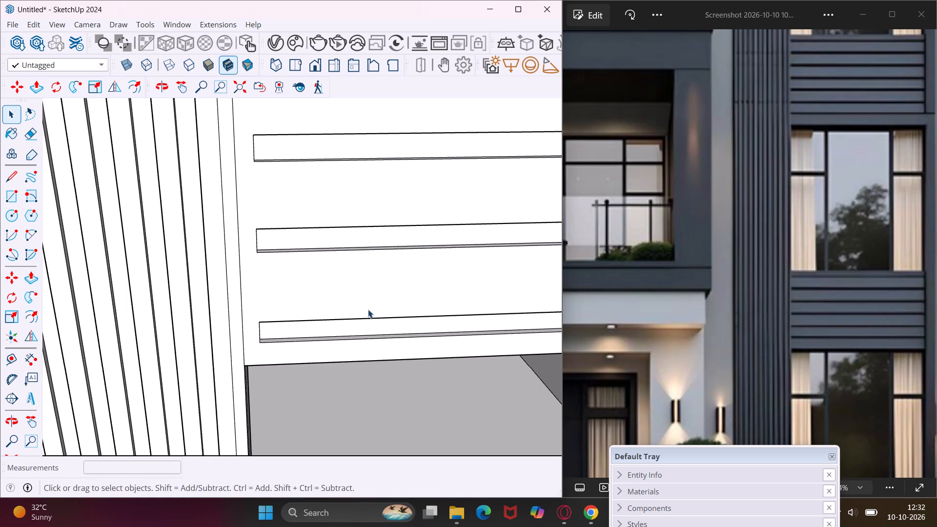
Examine the whole facade and the upper edge of the middle-storey balcony's base band.
middle_click_drag(368, 306, 311, 270)
scroll(299, 269, "down", 10)
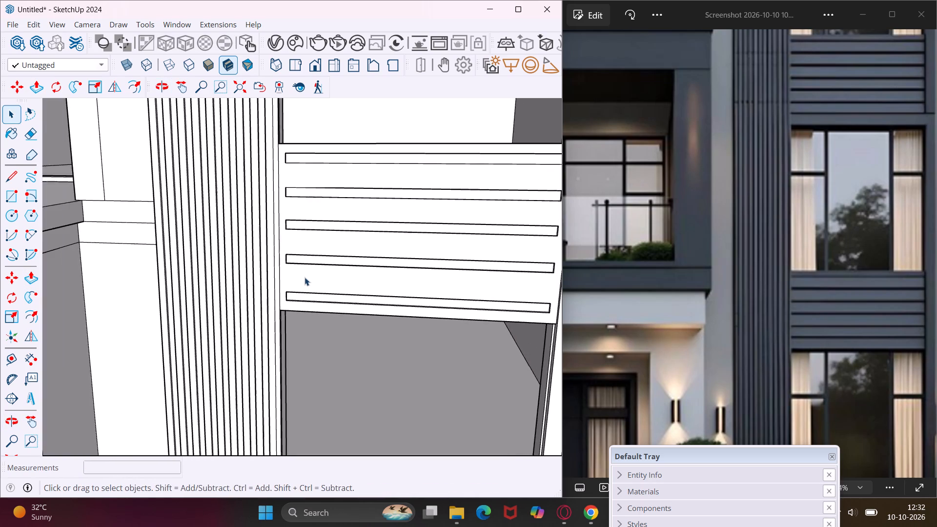
scroll(305, 278, "down", 18)
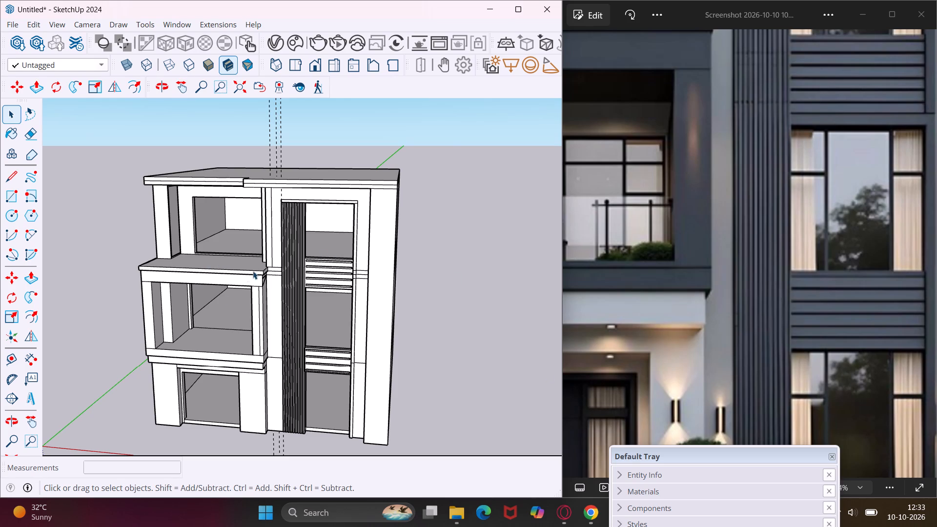
middle_click_drag(219, 279, 393, 208)
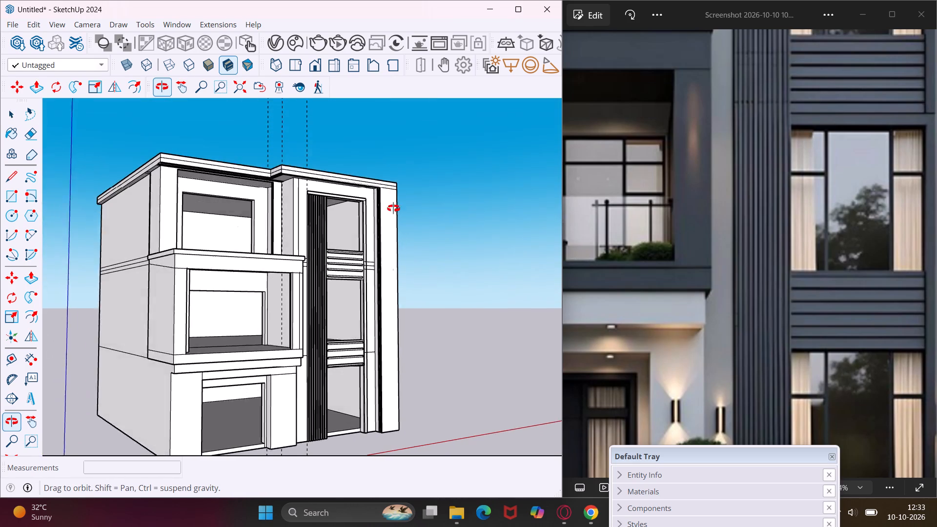
middle_click_drag(393, 208, 401, 203)
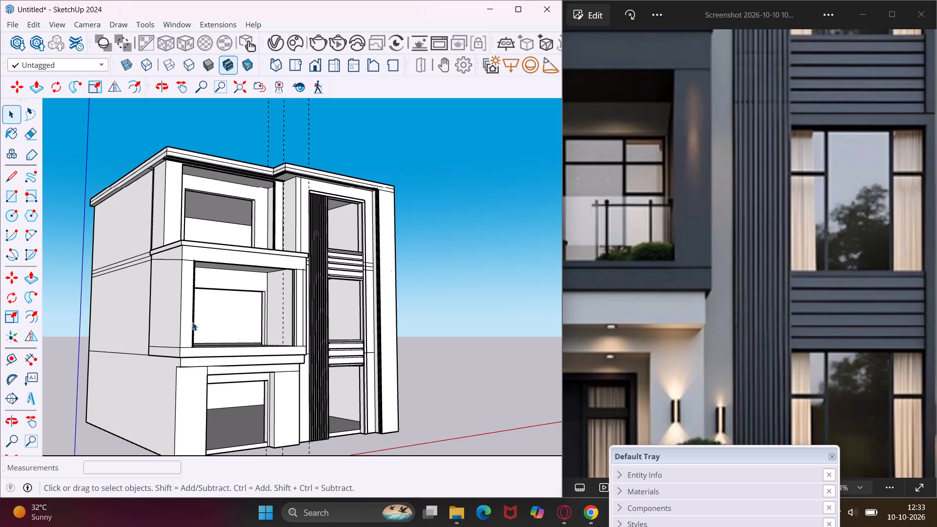
scroll(192, 322, "up", 2)
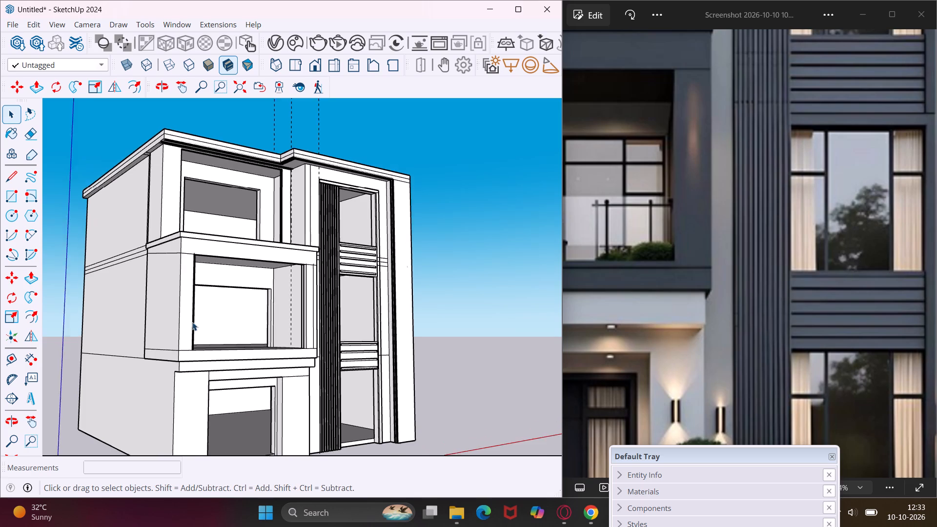
scroll(192, 322, "up", 1)
scroll(176, 364, "up", 5)
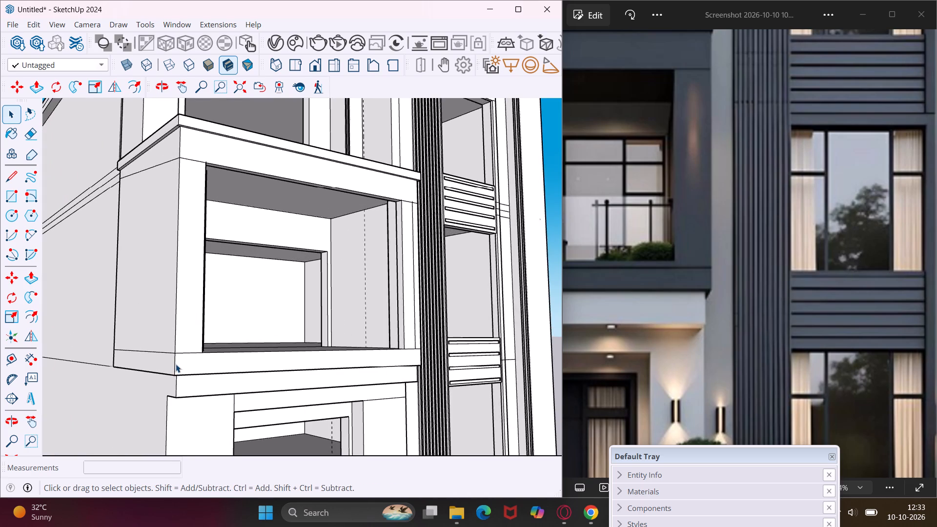
scroll(176, 364, "up", 9)
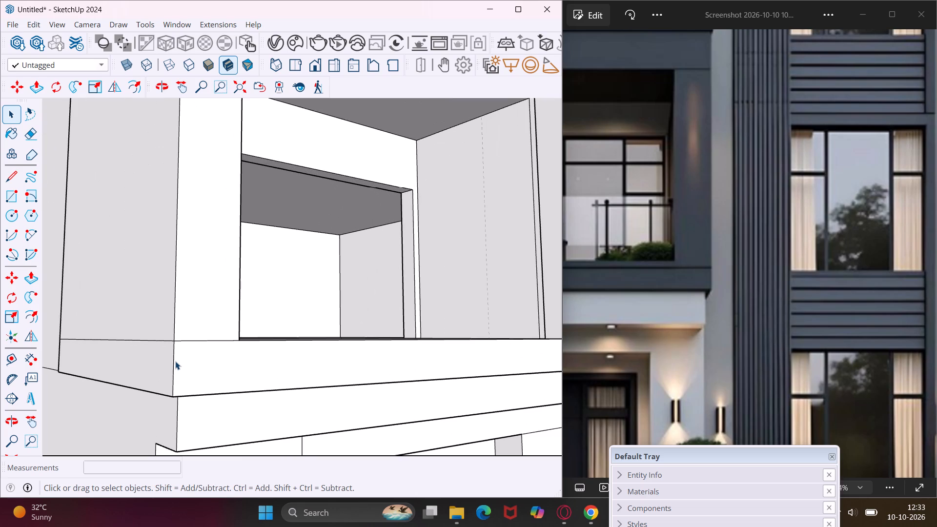
left_click(195, 341)
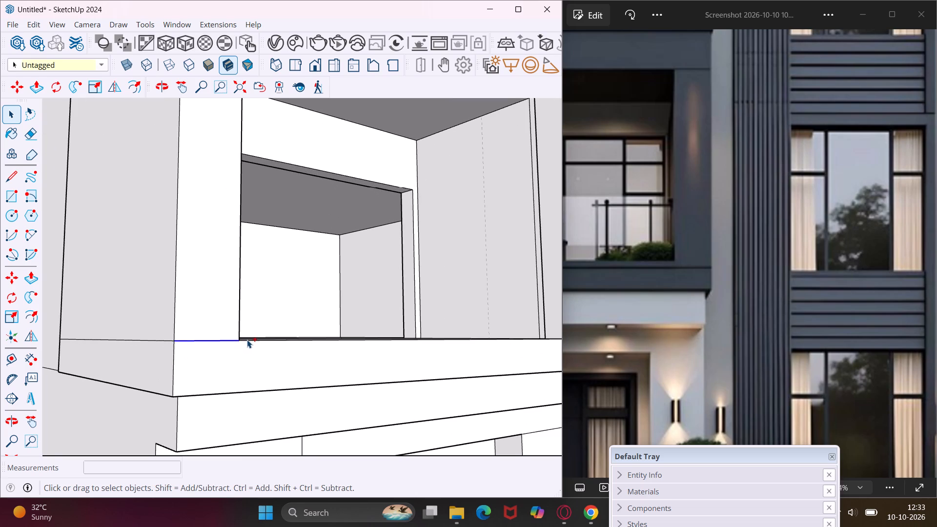
key("Escape")
scroll(122, 356, "down", 20)
scroll(122, 356, "down", 1)
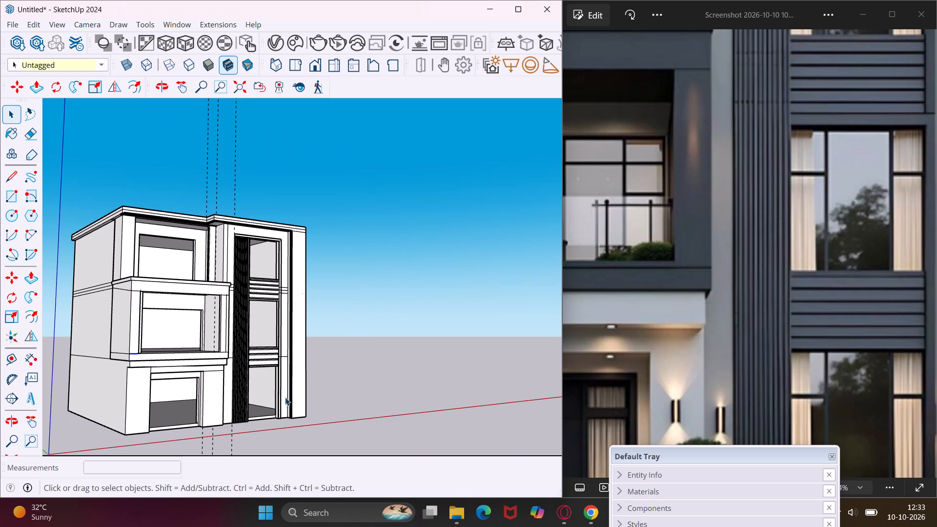
left_click(341, 393)
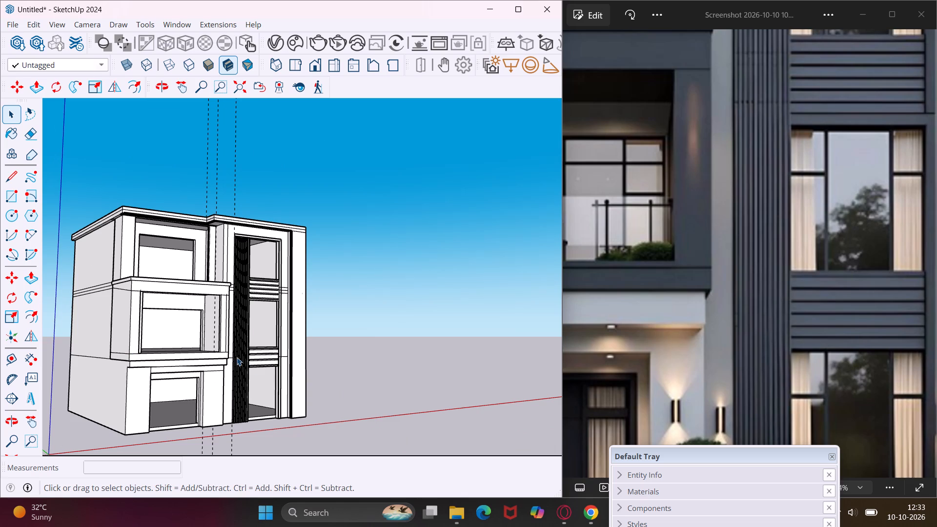
Examine the grooved wall bands, the vertical fins and the adjacent middle-storey balcony from several angles.
scroll(237, 357, "up", 9)
middle_click_drag(237, 357, 243, 361)
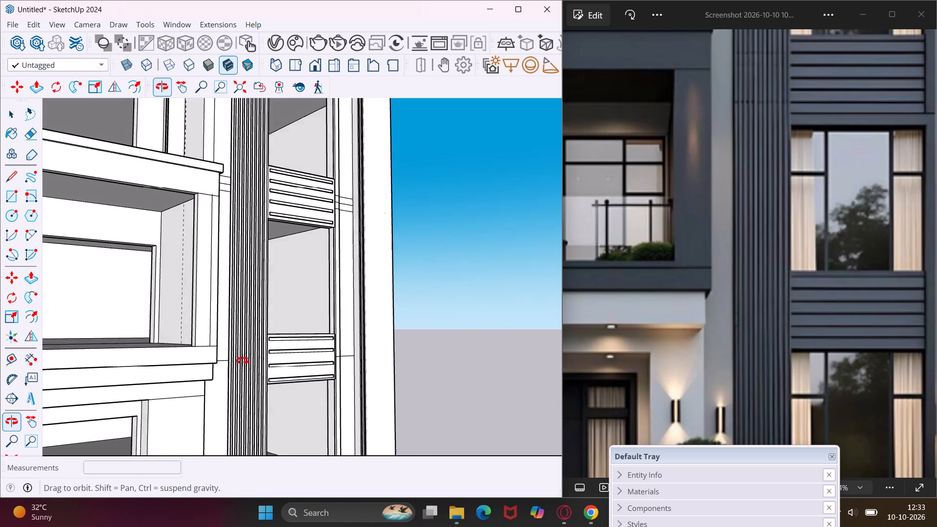
middle_click_drag(243, 361, 195, 387)
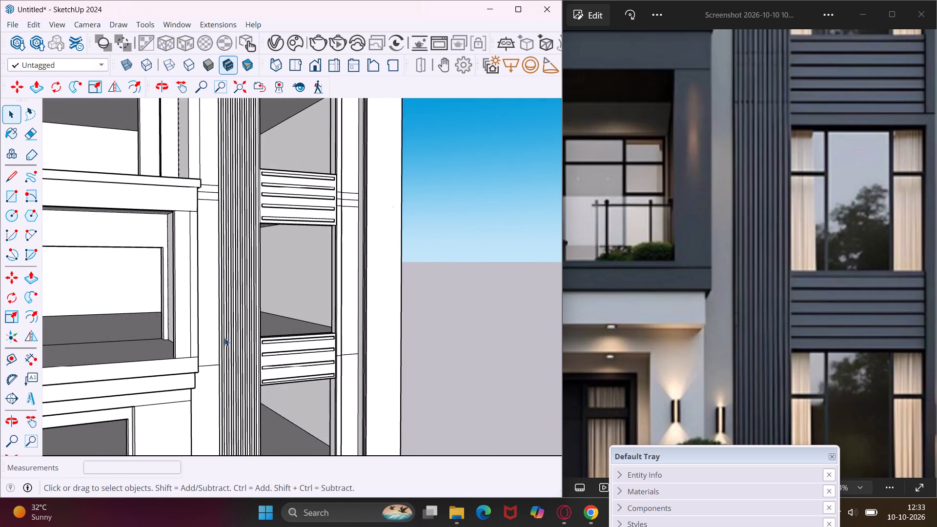
scroll(224, 338, "up", 8)
middle_click_drag(256, 347, 228, 353)
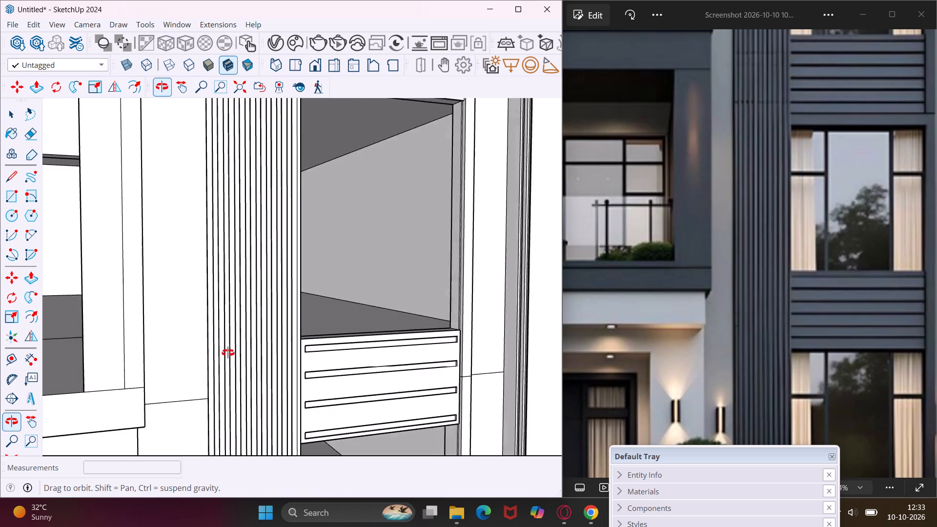
middle_click_drag(228, 353, 154, 353)
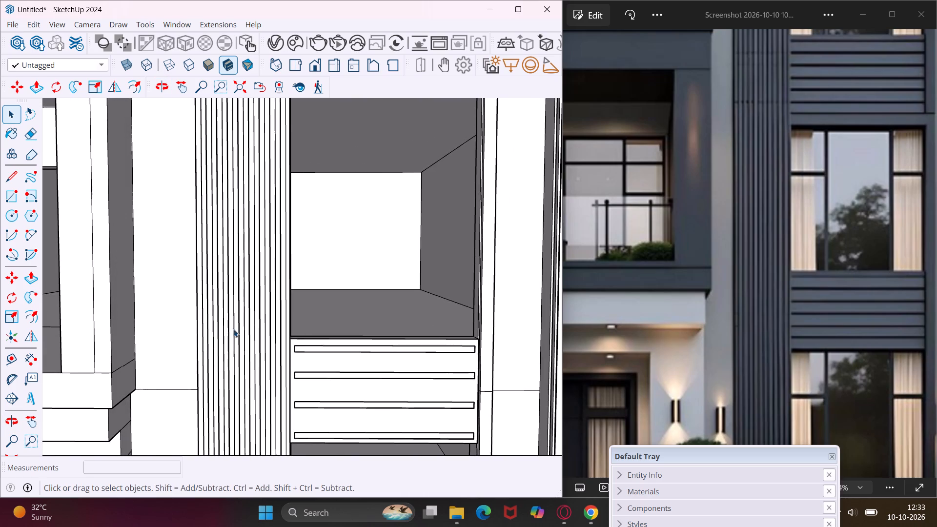
scroll(234, 327, "down", 4)
middle_click_drag(234, 323, 265, 340)
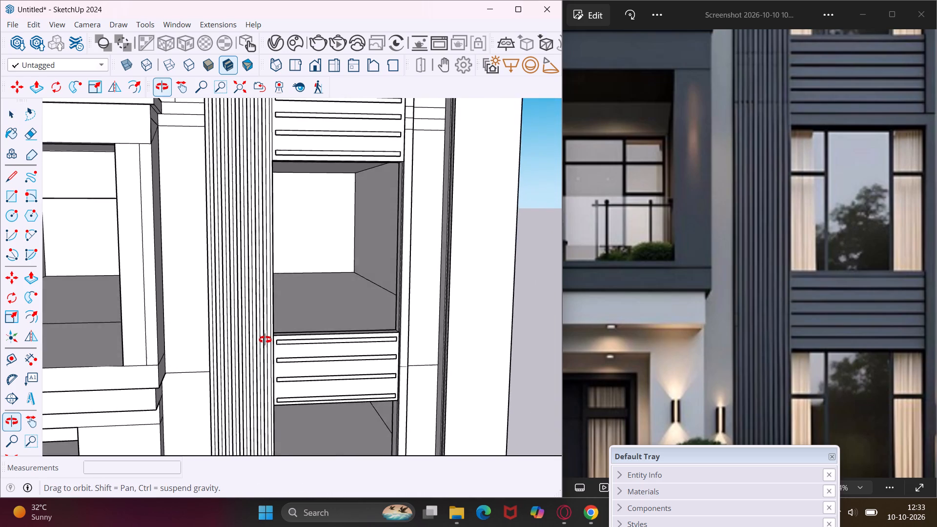
middle_click_drag(265, 340, 268, 365)
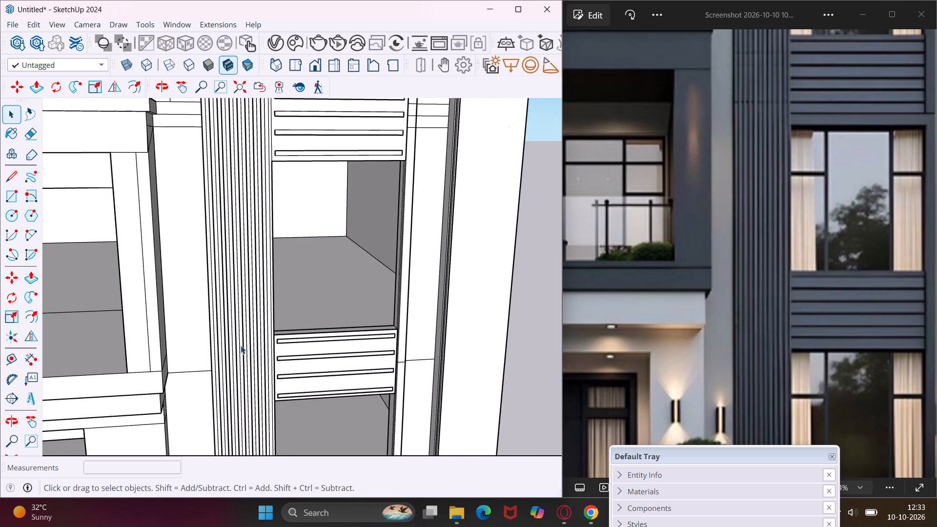
middle_click_drag(241, 345, 333, 363)
scroll(327, 360, "down", 2)
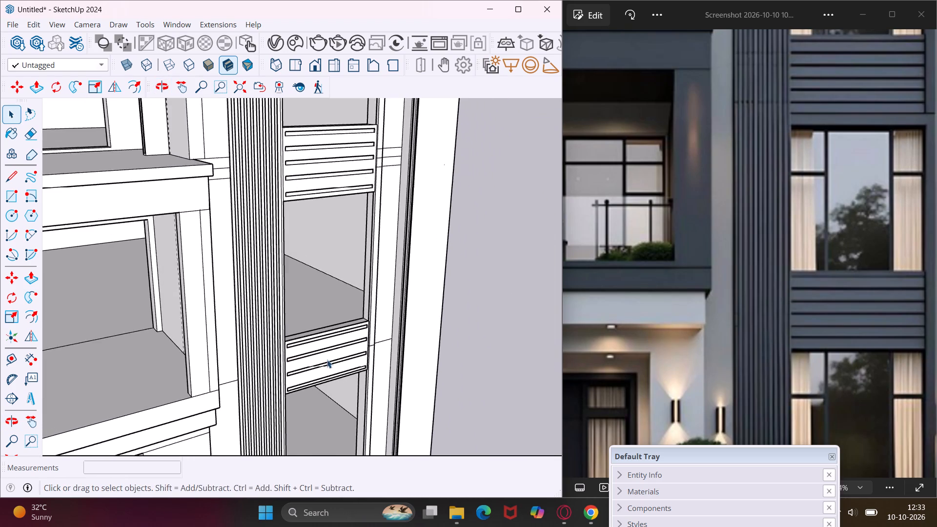
scroll(327, 360, "down", 3)
middle_click_drag(276, 371, 347, 324)
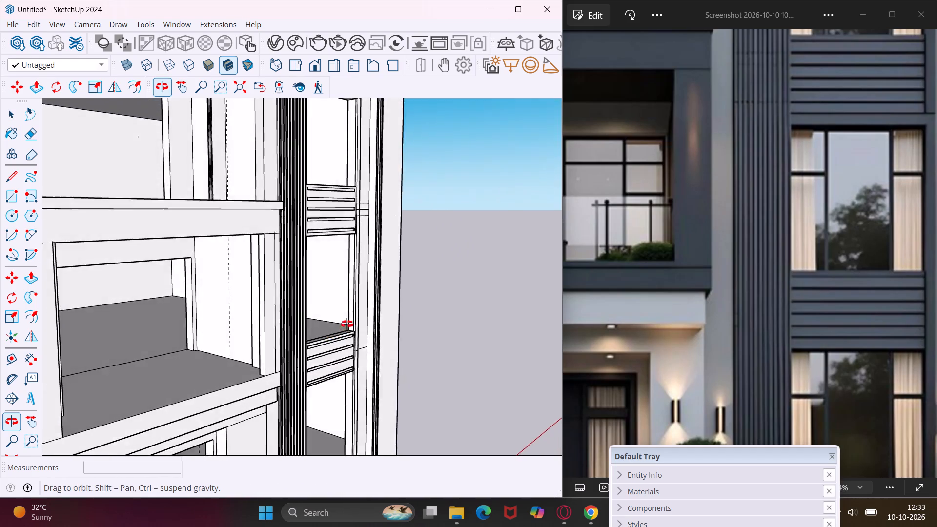
middle_click_drag(347, 324, 388, 270)
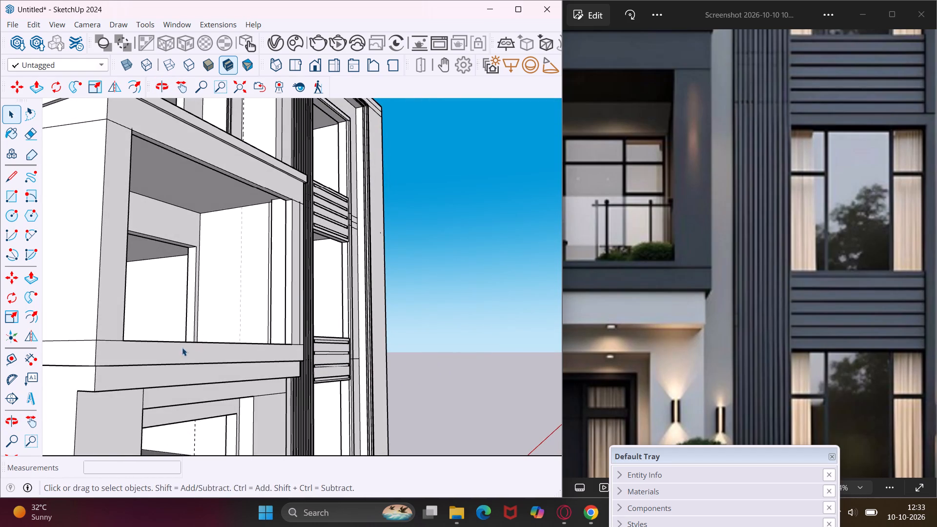
Draw a thin rectangle about 1 5/16" by 15' 10" across the front of the middle-storey balcony's base band, just below its upper edge.
scroll(116, 364, "up", 4)
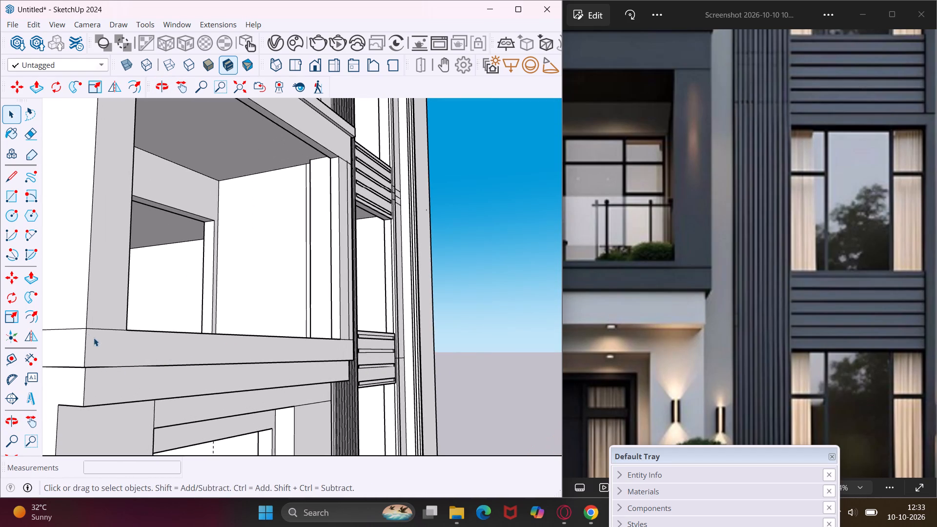
left_click(19, 200)
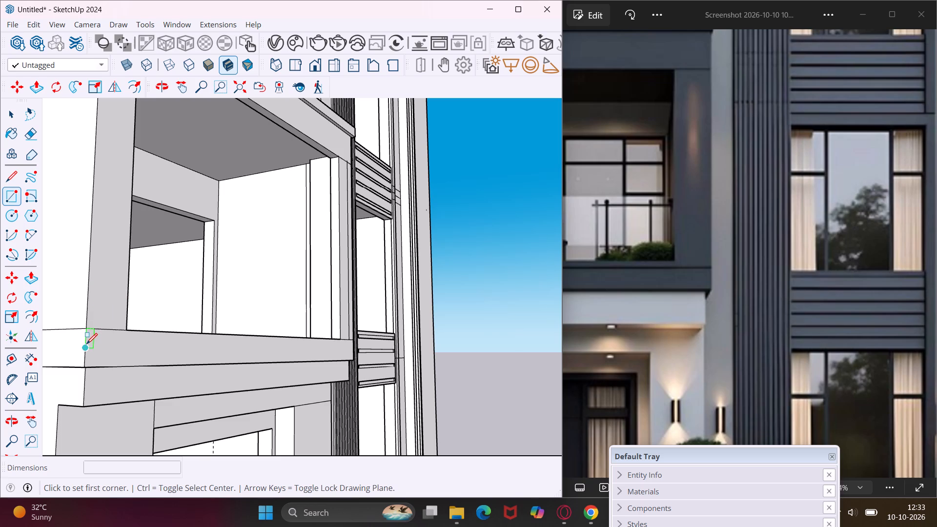
scroll(86, 344, "up", 6)
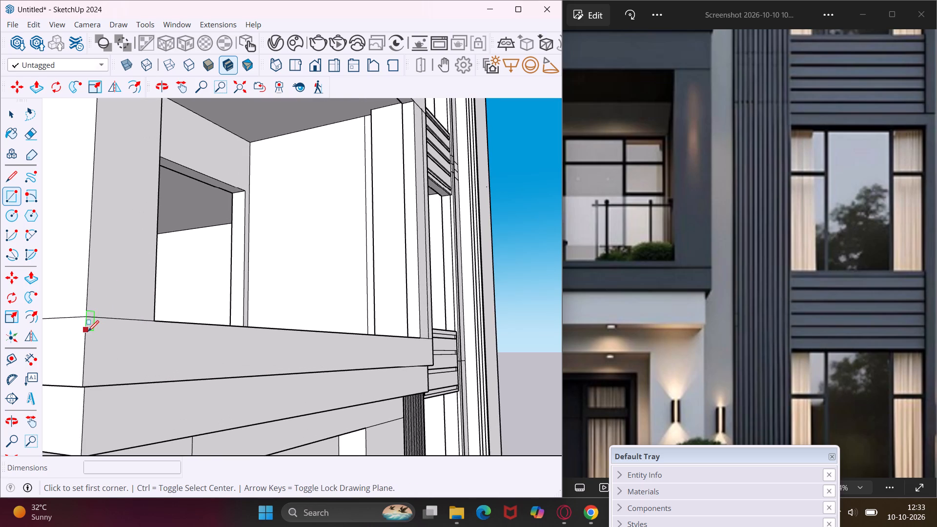
left_click(86, 327)
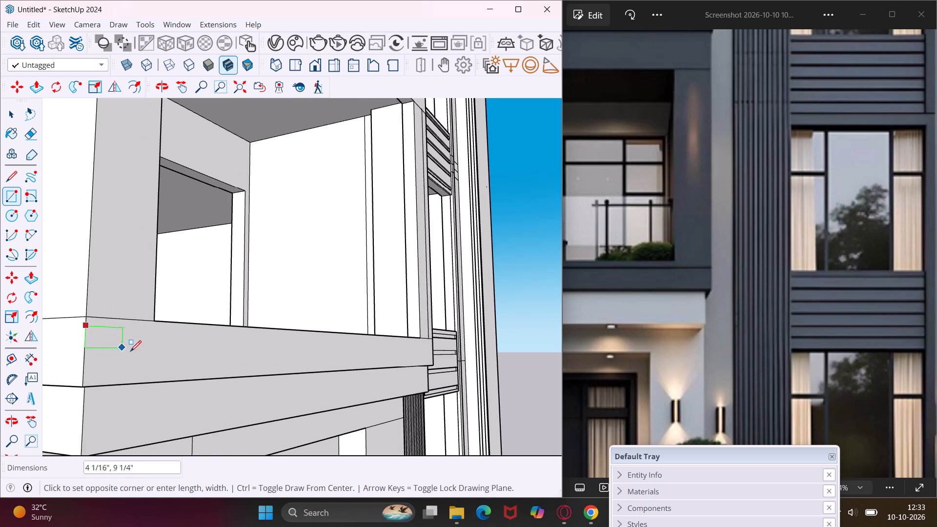
scroll(158, 354, "down", 4)
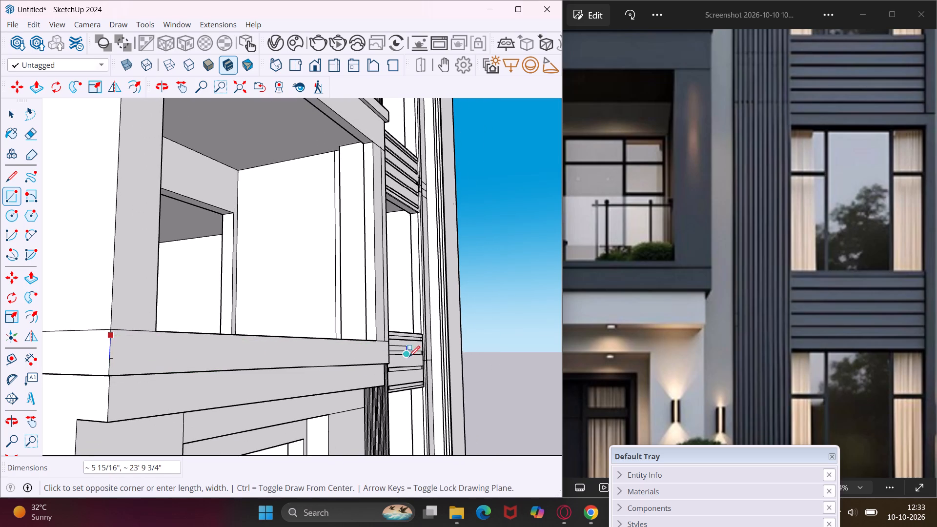
scroll(390, 354, "up", 8)
middle_click_drag(390, 354, 316, 356)
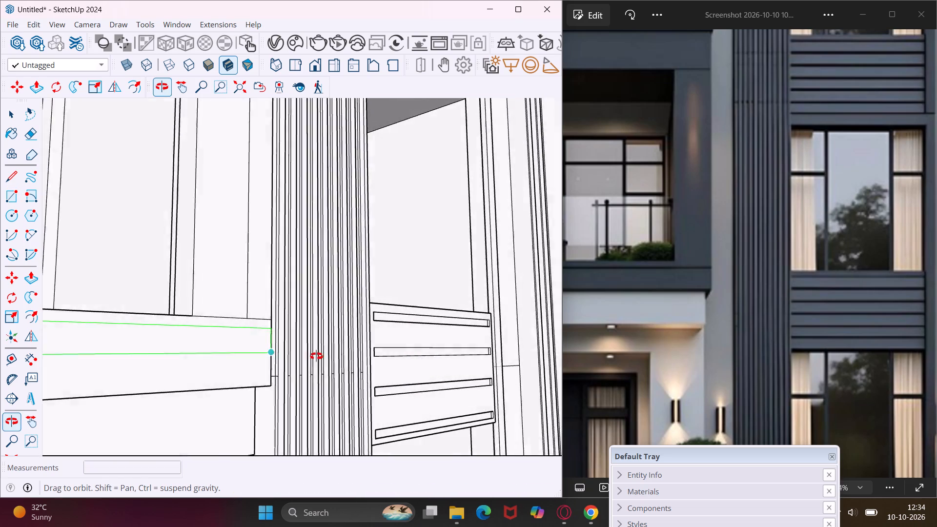
middle_click_drag(316, 356, 298, 356)
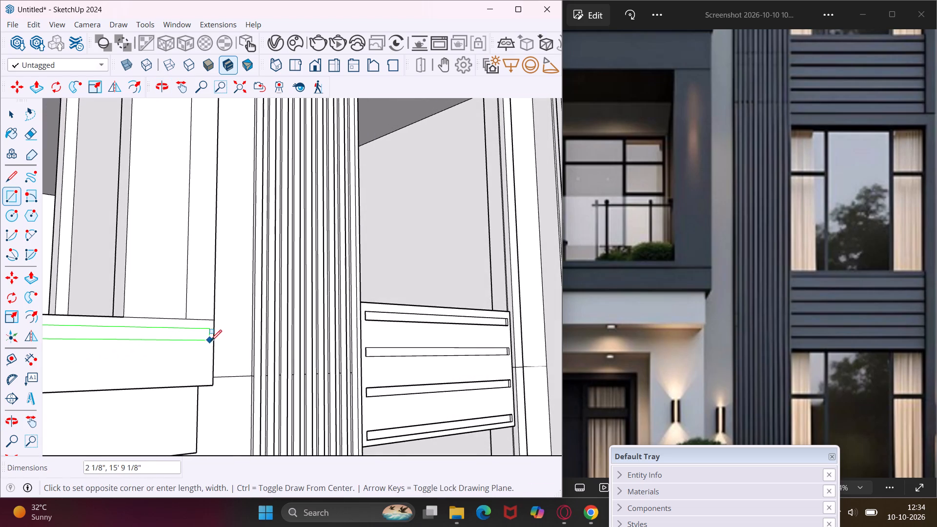
scroll(216, 339, "up", 11)
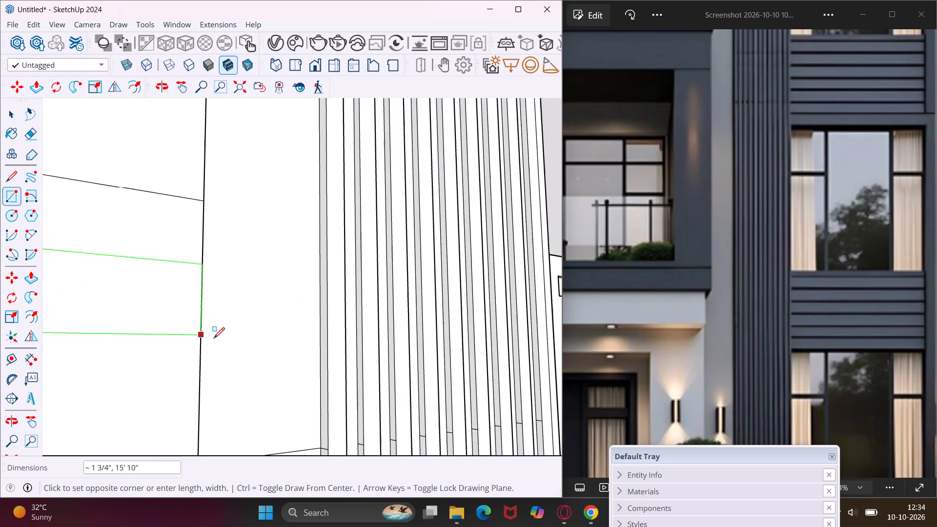
scroll(207, 300, "down", 3)
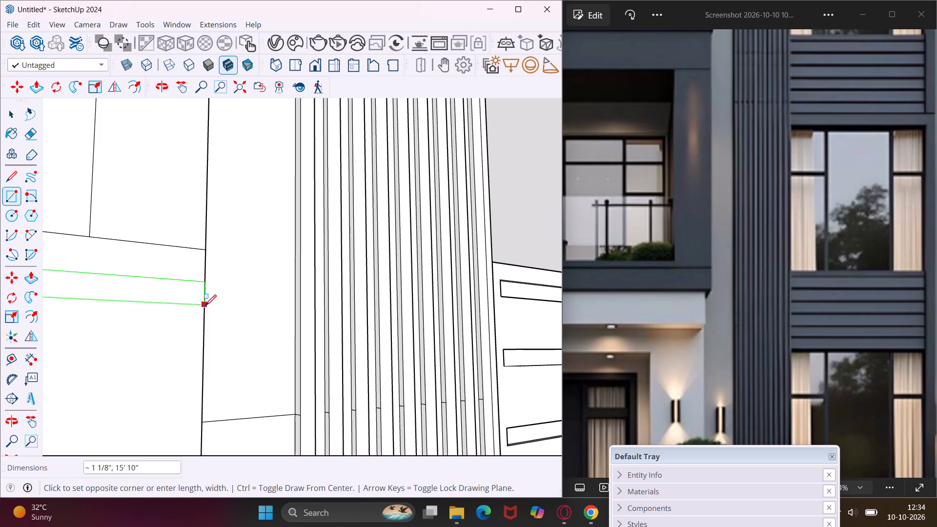
scroll(205, 308, "down", 4)
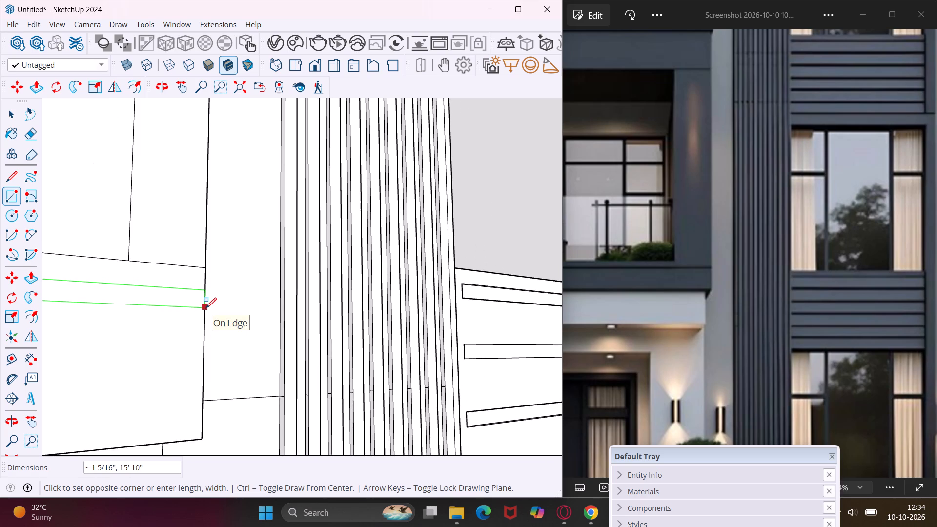
left_click(205, 308)
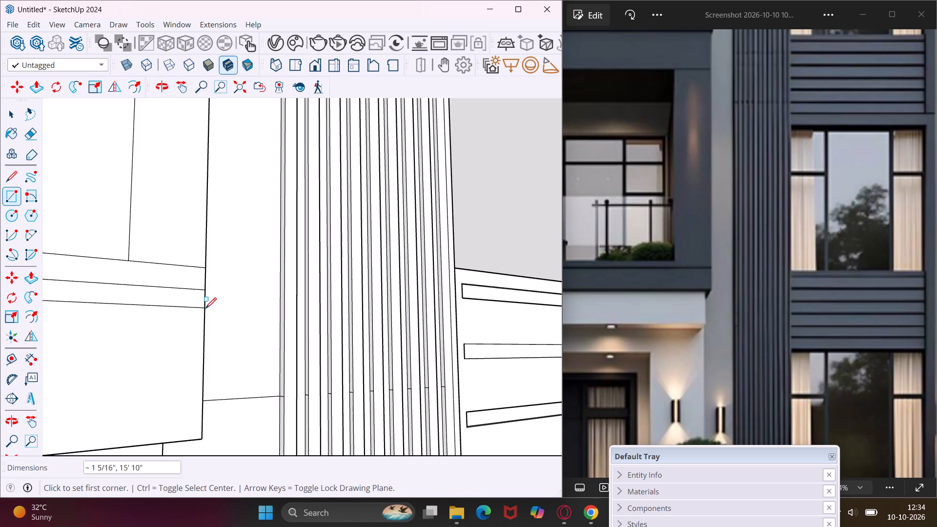
key("Escape")
key("space")
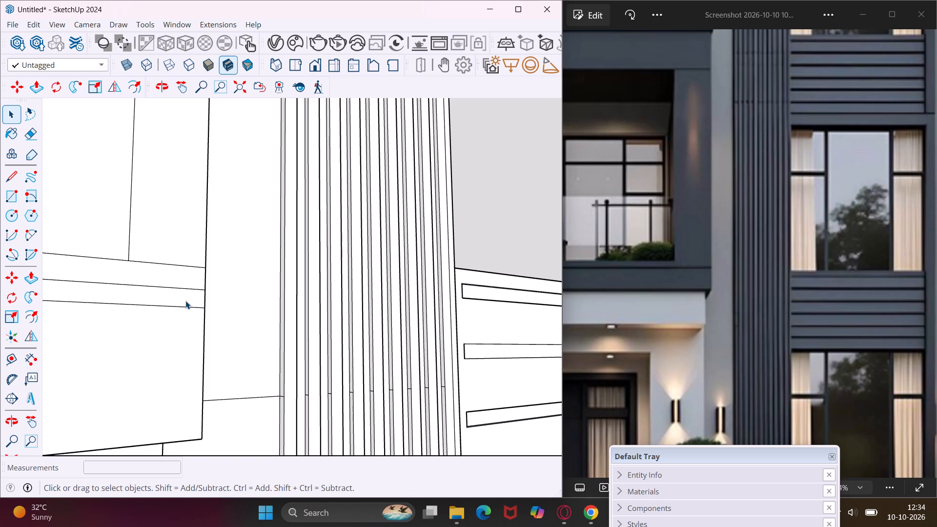
Push the thin strip on the middle-storey balcony's base band inward 0.8" to form a groove.
left_click(184, 299)
key("p")
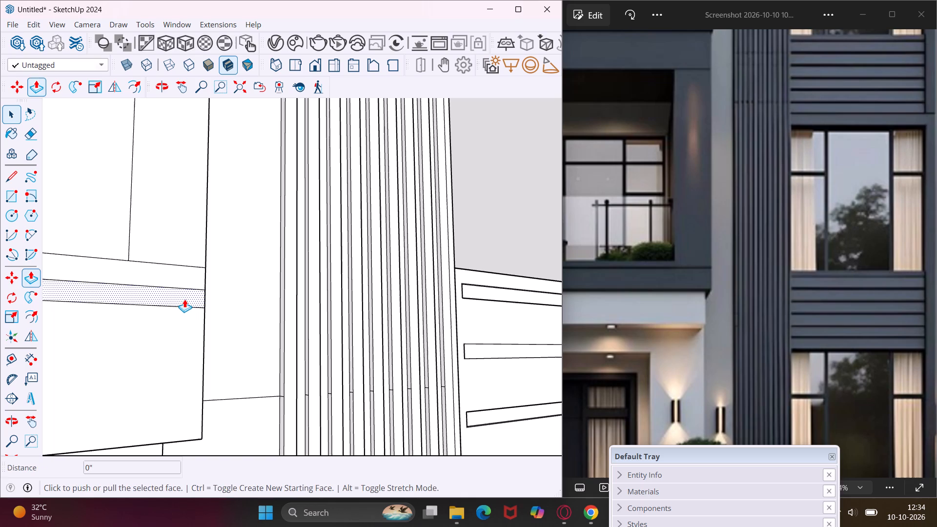
left_click(184, 299)
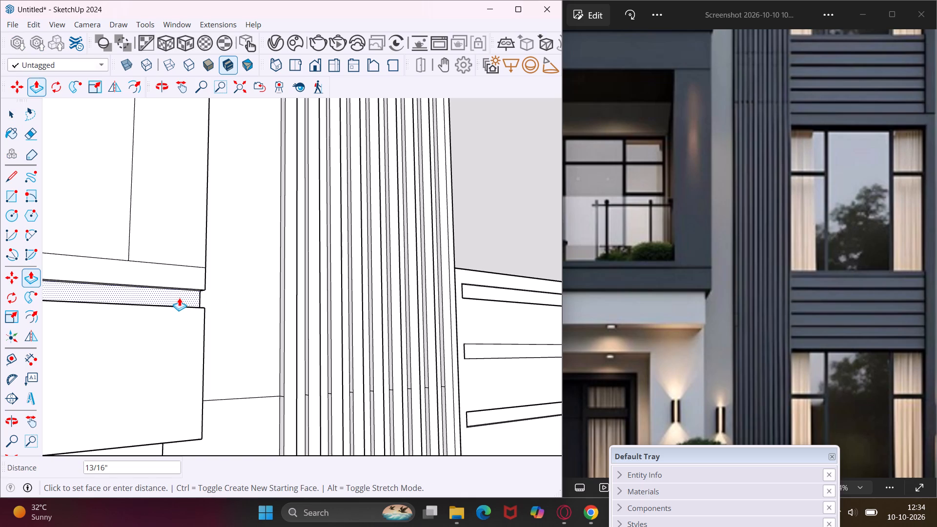
type(".8\"")
key("Return")
Pull the narrow edge strip above the balcony base band's groove outward 0.2".
middle_click_drag(179, 298, 205, 314)
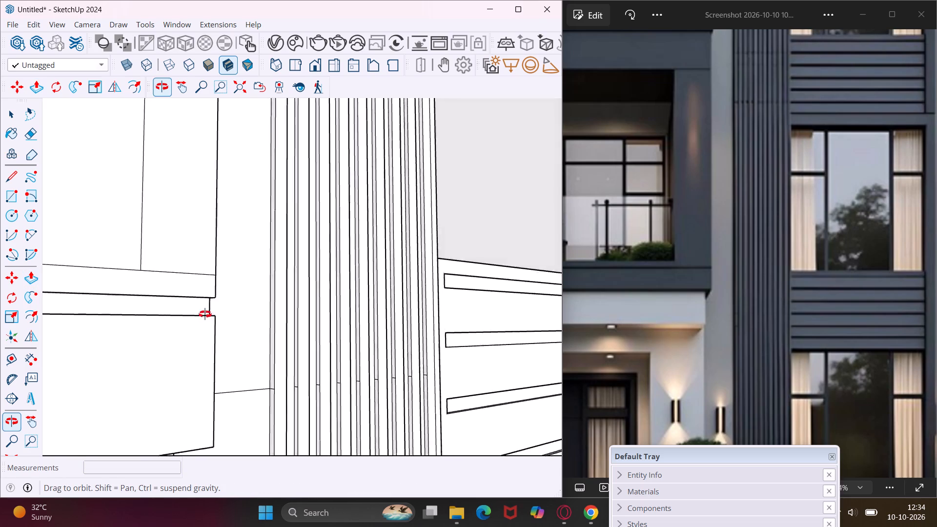
middle_click_drag(205, 314, 313, 336)
scroll(313, 321, "down", 2)
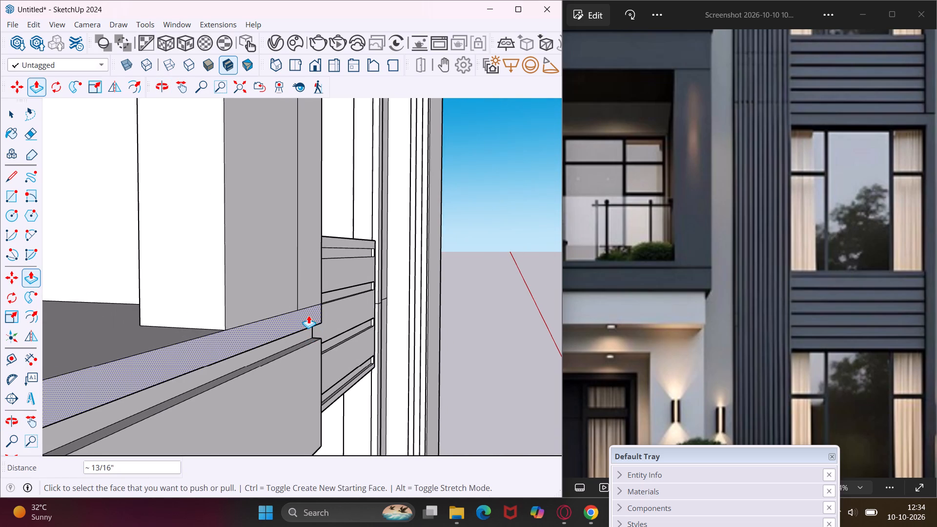
scroll(308, 312, "down", 14)
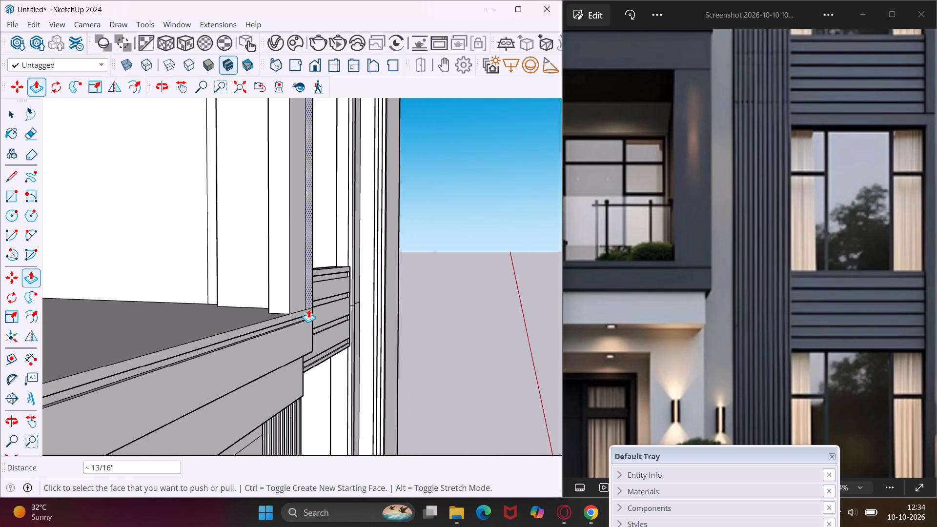
scroll(308, 309, "down", 9)
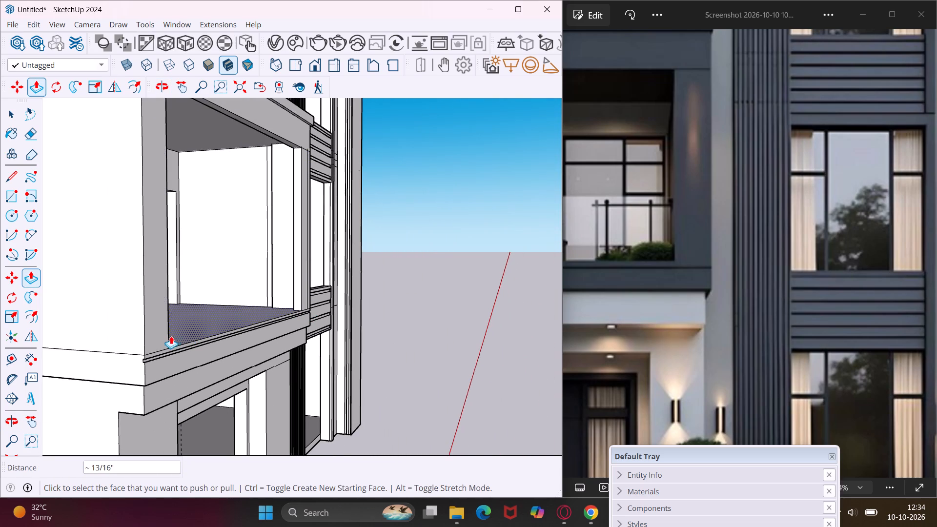
scroll(143, 342, "up", 12)
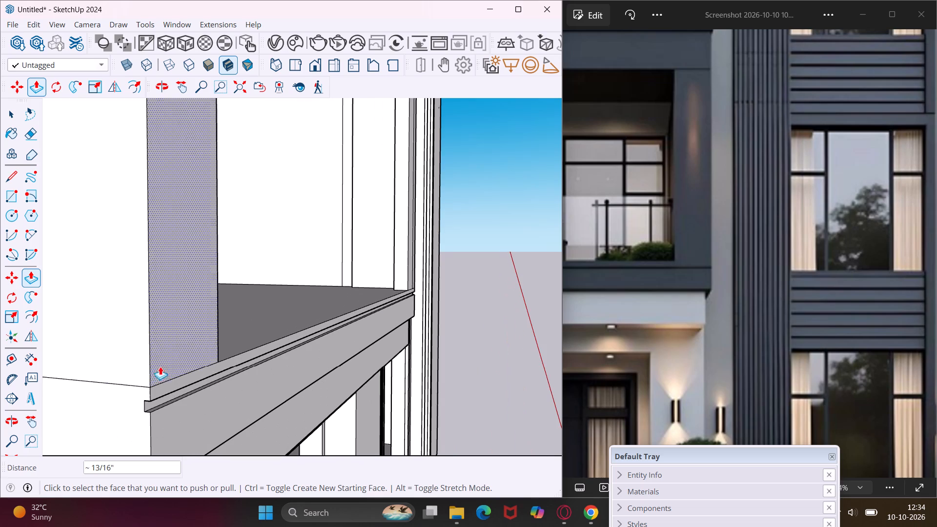
left_click(165, 385)
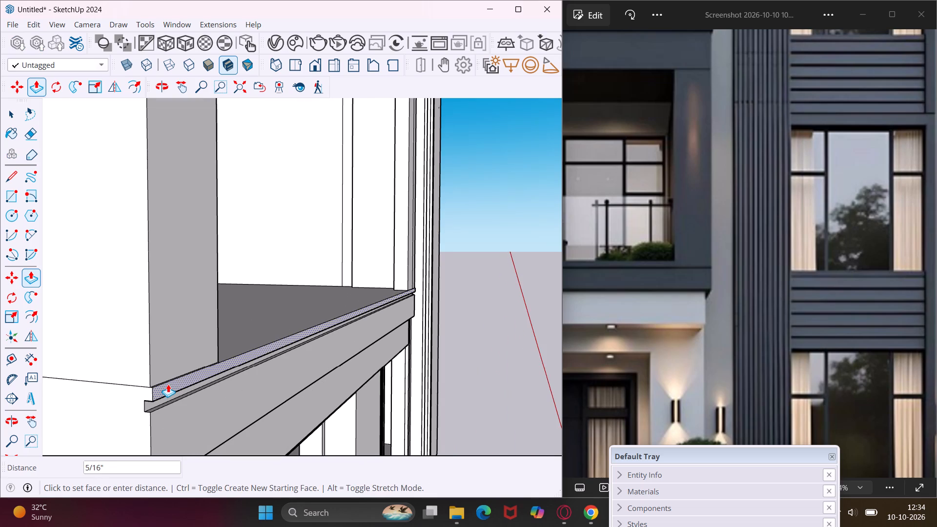
type(".2")
key("shift+quotedbl")
key("Return")
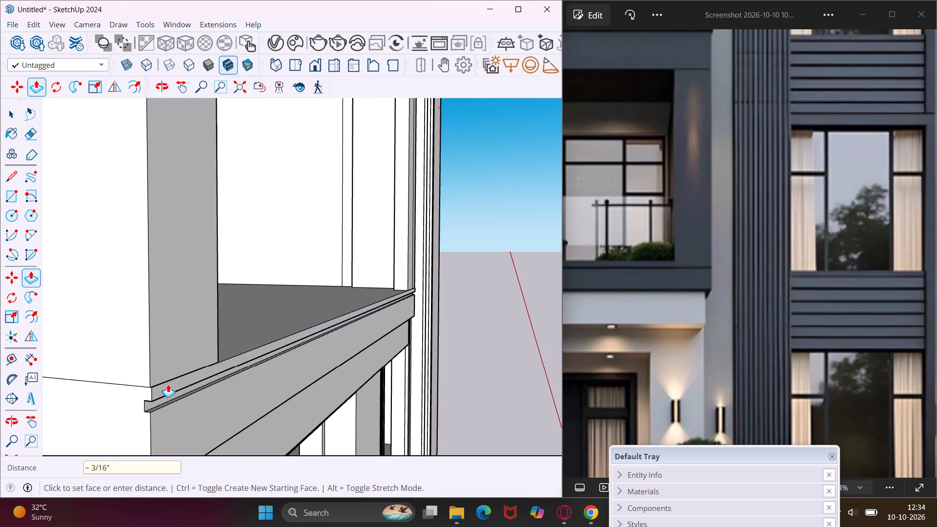
Repeat the 0.2" pull on the front faces of the two pillars flanking the middle-storey balcony opening.
double_click(175, 347)
middle_click_drag(189, 357, 178, 360)
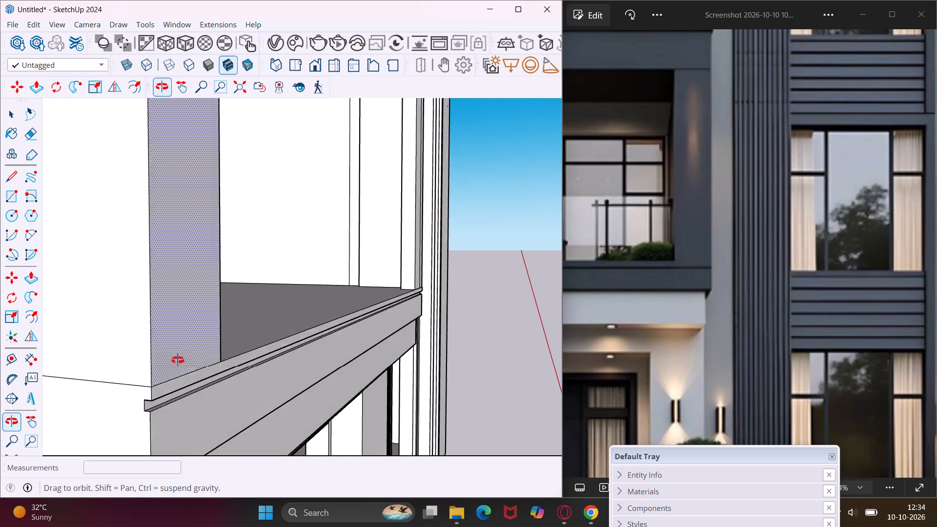
middle_click_drag(178, 360, 126, 350)
scroll(126, 349, "down", 5)
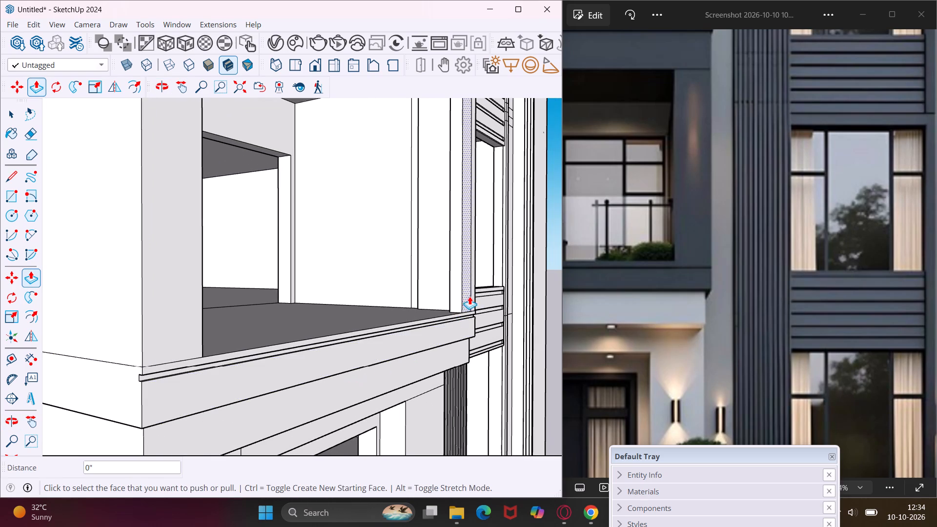
scroll(469, 289, "up", 11)
double_click(467, 307)
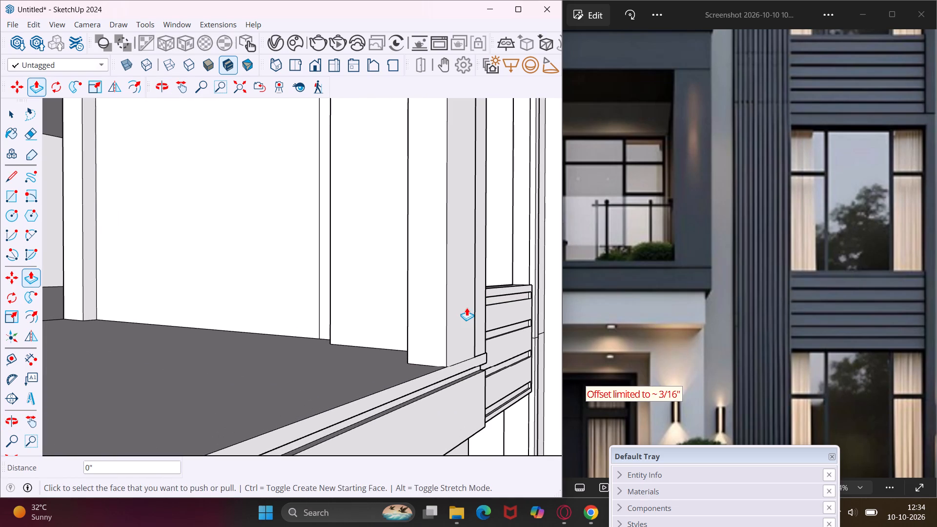
double_click(484, 325)
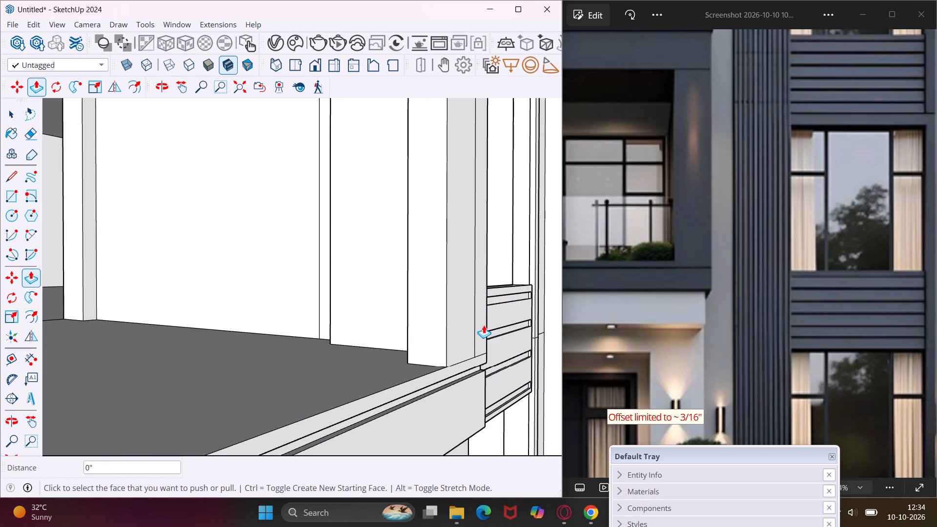
Repeat the 0.2" pull on the beam above the middle-storey balcony opening and the slab edge above it.
middle_click_drag(484, 325, 420, 324)
scroll(378, 311, "down", 3)
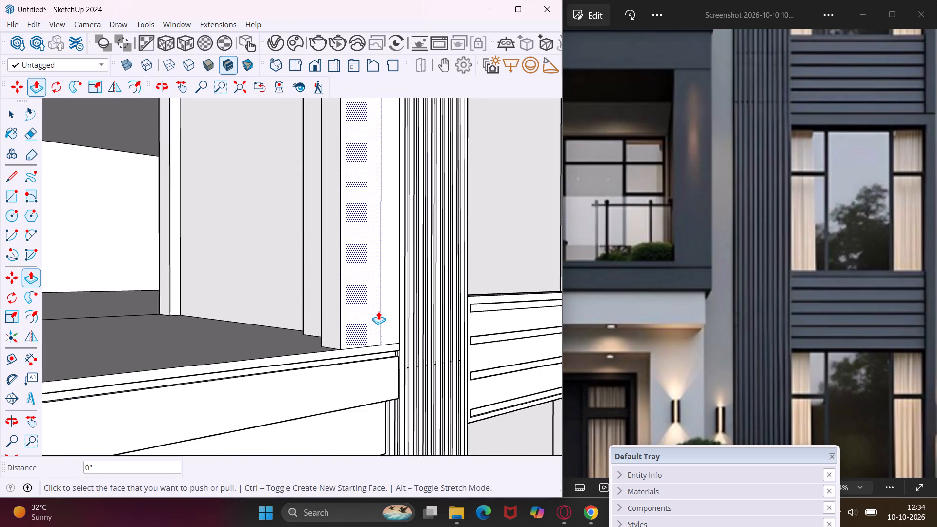
scroll(378, 311, "down", 15)
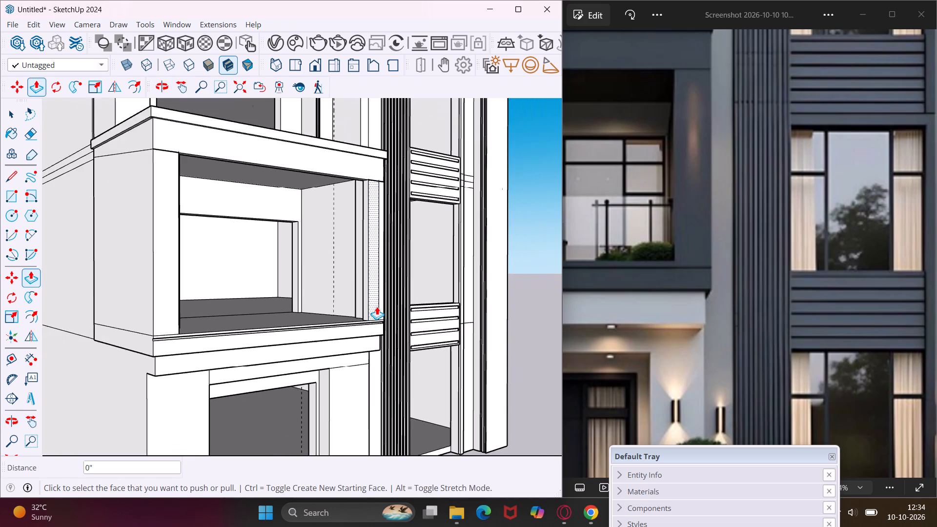
middle_click_drag(377, 306, 219, 347)
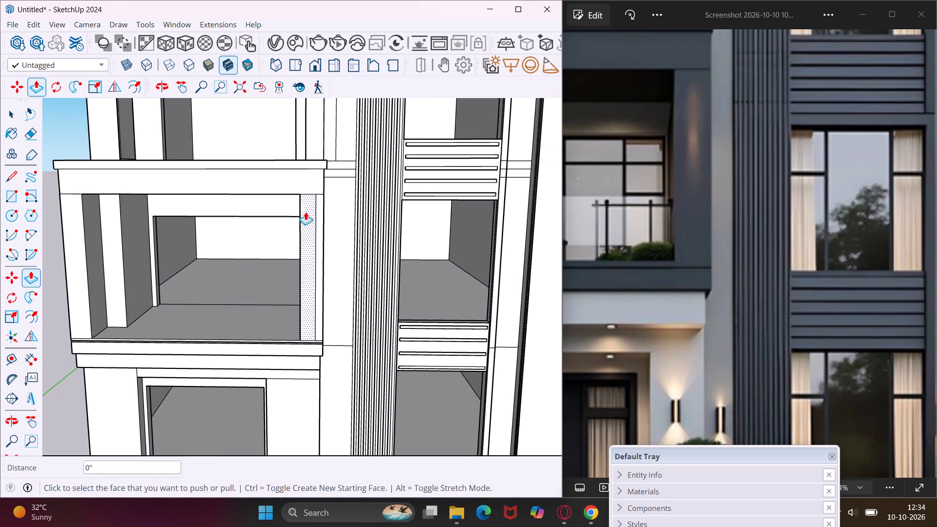
scroll(317, 177, "up", 11)
double_click(317, 177)
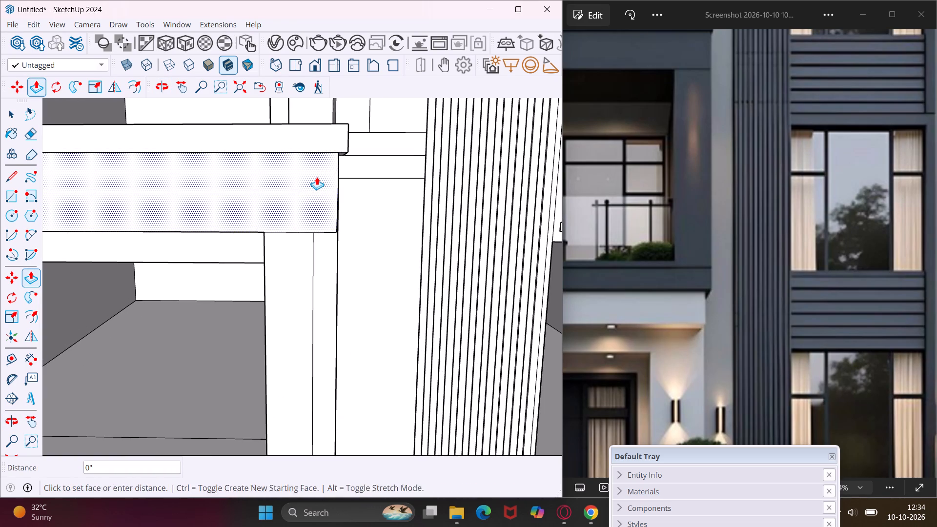
double_click(317, 142)
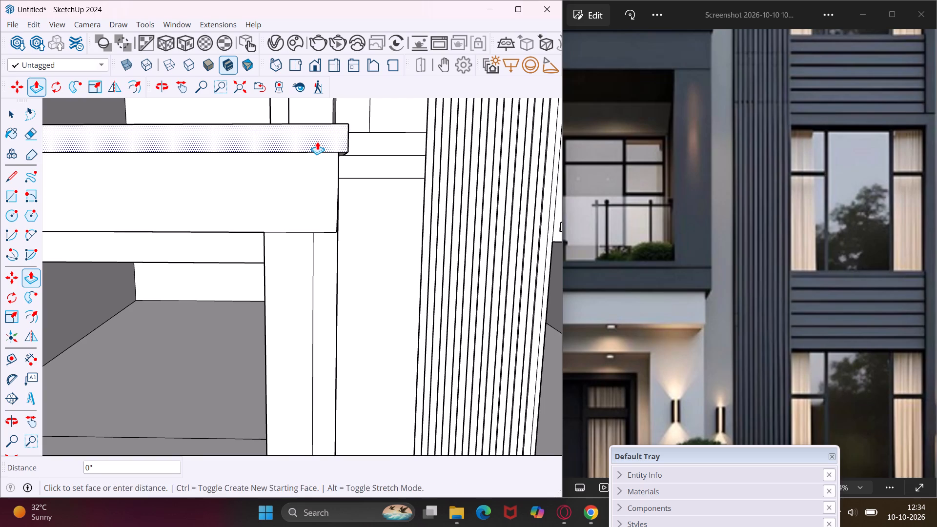
middle_click_drag(318, 165, 382, 116)
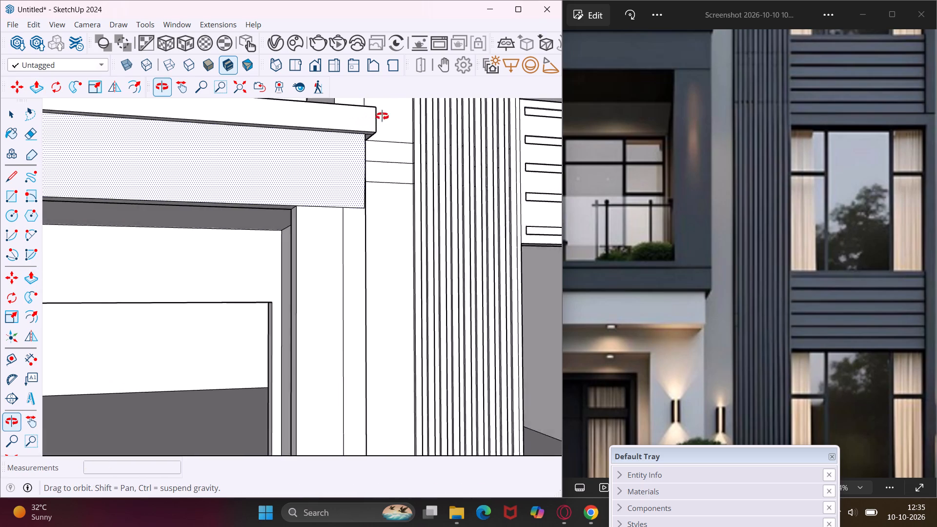
middle_click_drag(382, 116, 478, 158)
scroll(333, 177, "down", 13)
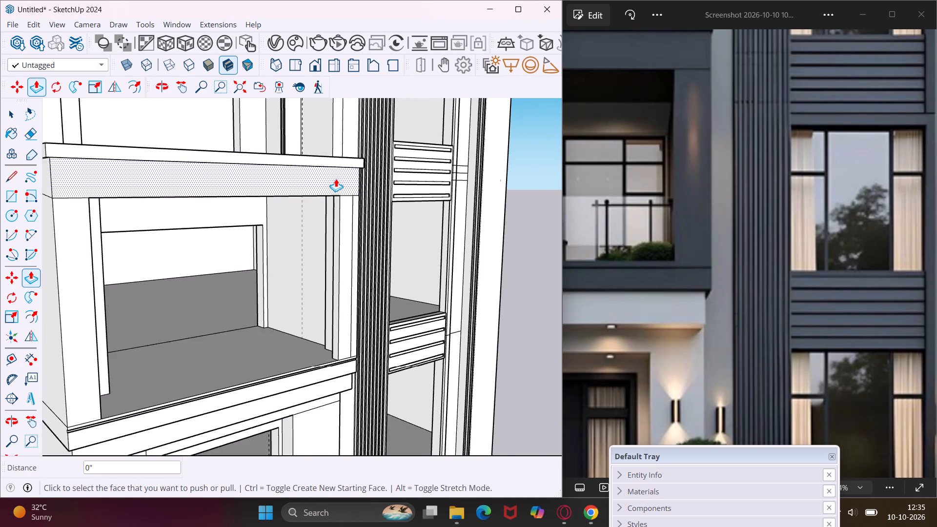
scroll(336, 179, "down", 3)
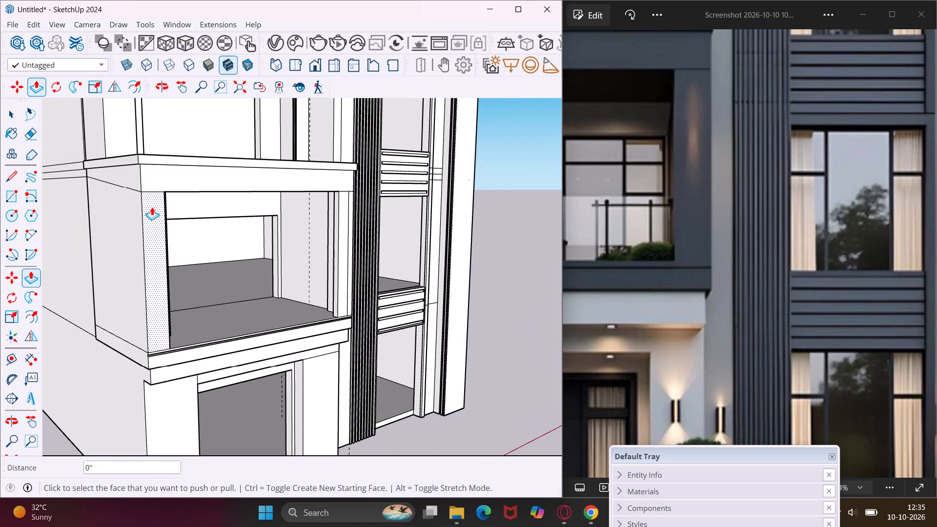
key("Escape")
key("space")
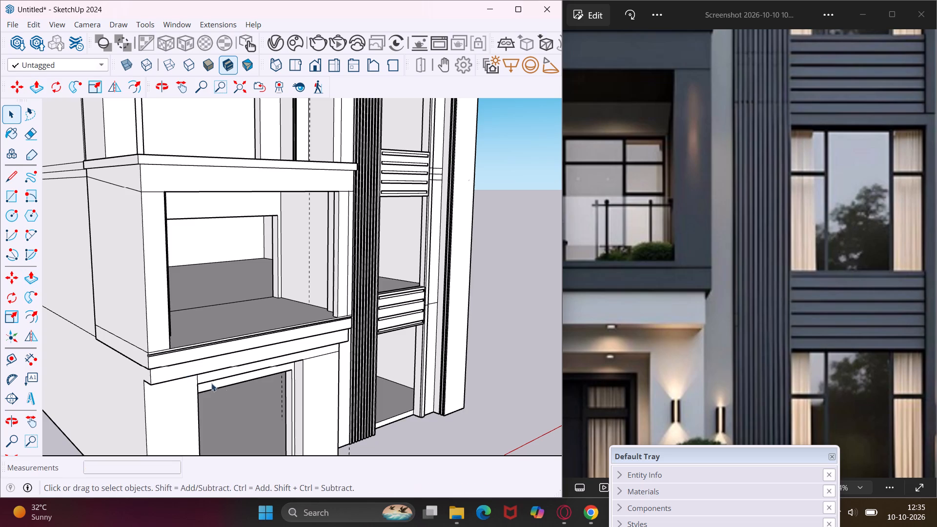
Examine the full reference photo and the model's balconies, upper balcony floor edge and roof slab from several angles.
scroll(656, 316, "down", 8)
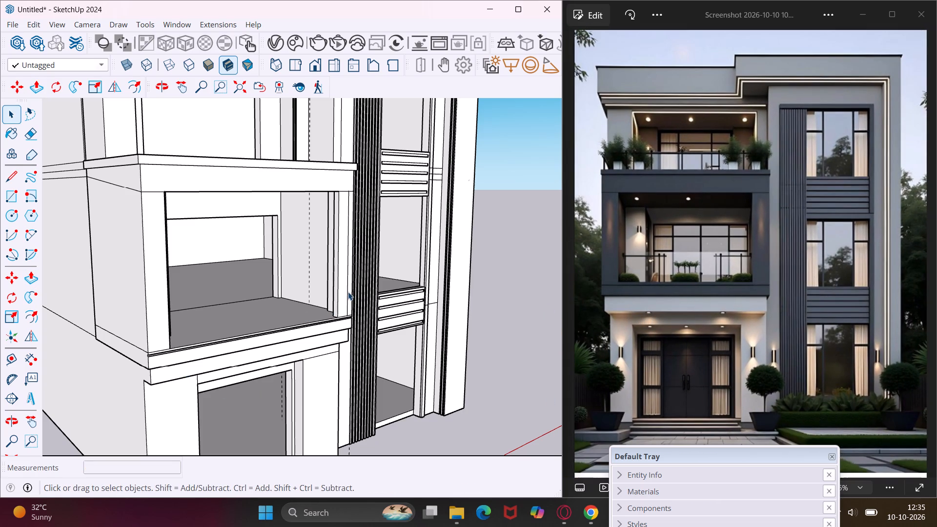
middle_click_drag(348, 292, 266, 274)
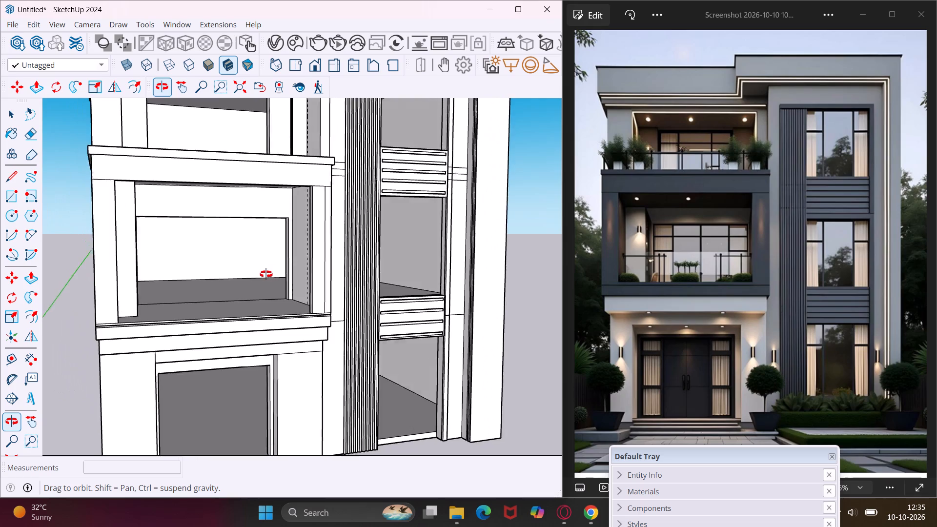
middle_click_drag(266, 274, 357, 377)
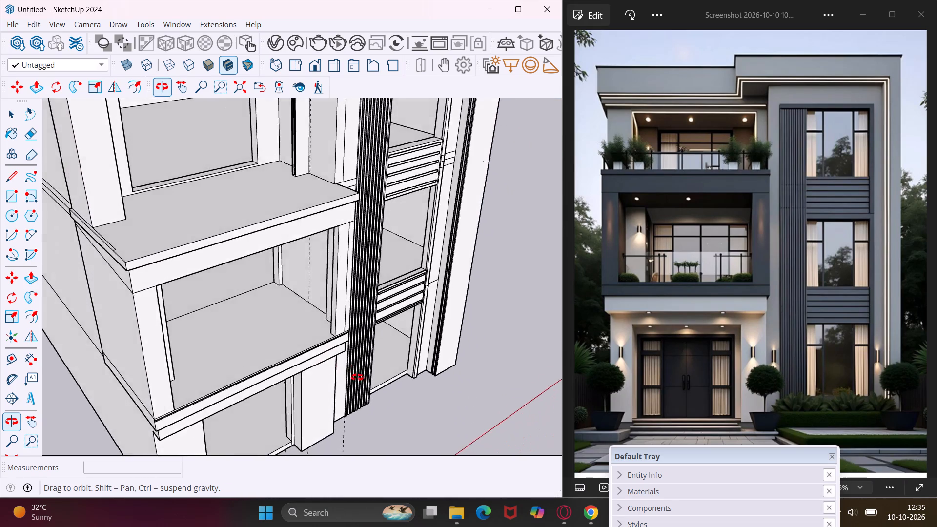
middle_click_drag(357, 377, 379, 380)
scroll(293, 367, "down", 4)
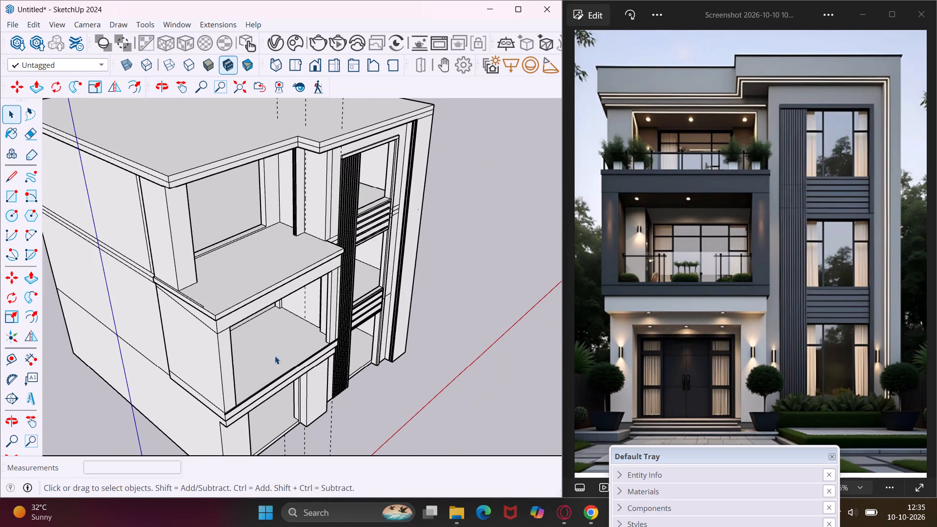
scroll(194, 300, "up", 13)
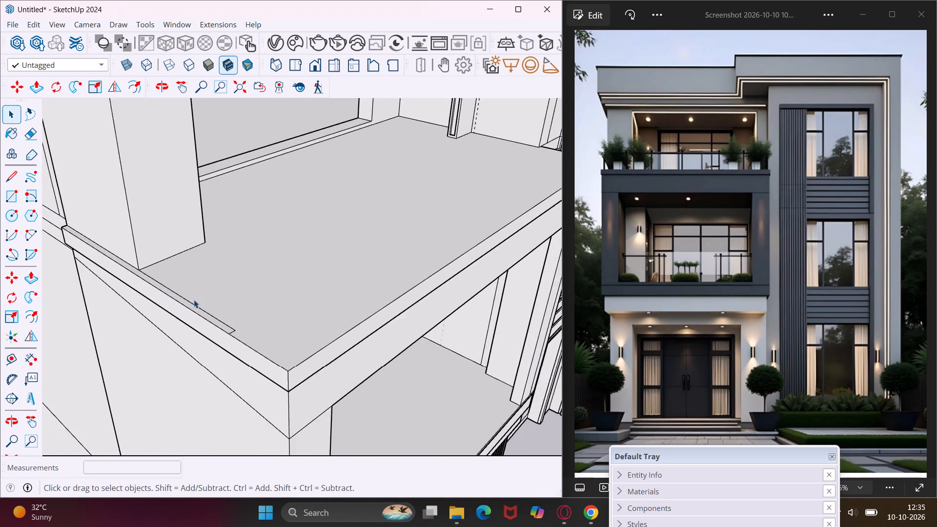
scroll(194, 300, "up", 5)
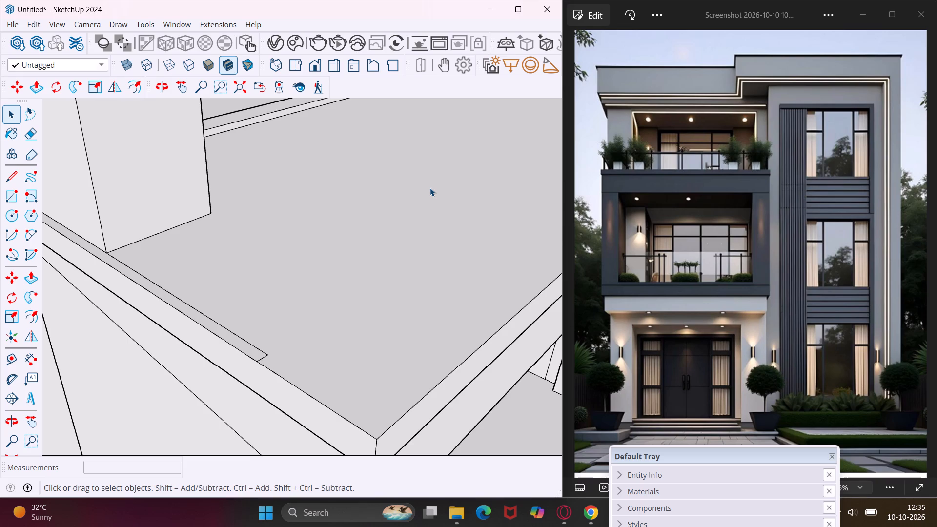
scroll(353, 263, "down", 4)
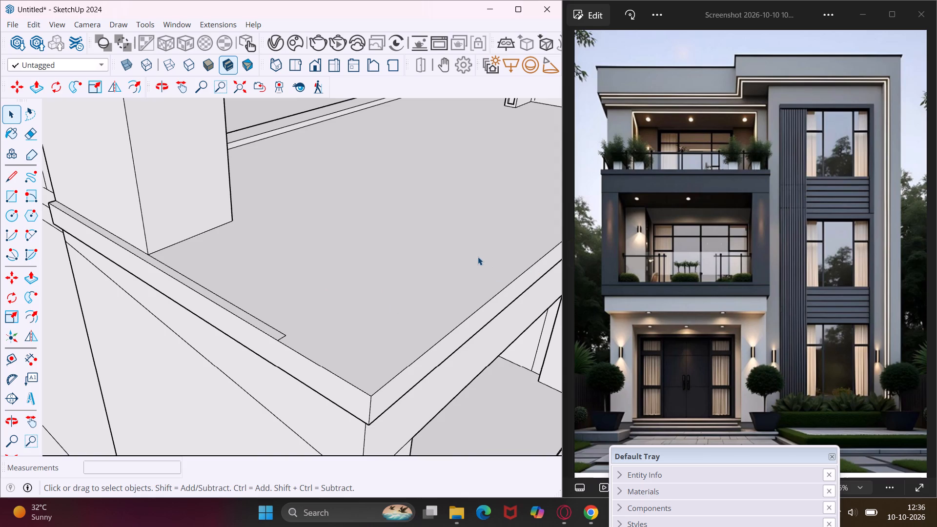
scroll(348, 283, "down", 5)
scroll(348, 283, "up", 1)
scroll(348, 283, "down", 4)
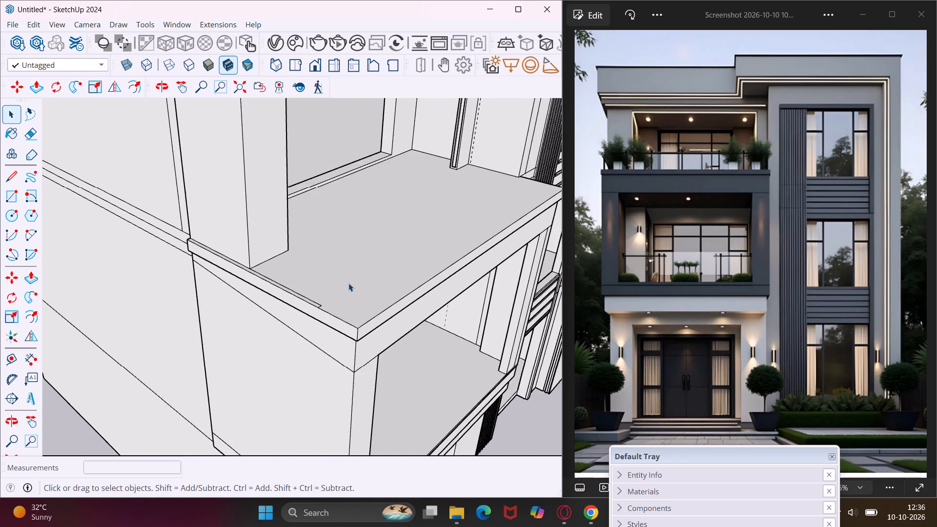
scroll(348, 283, "down", 11)
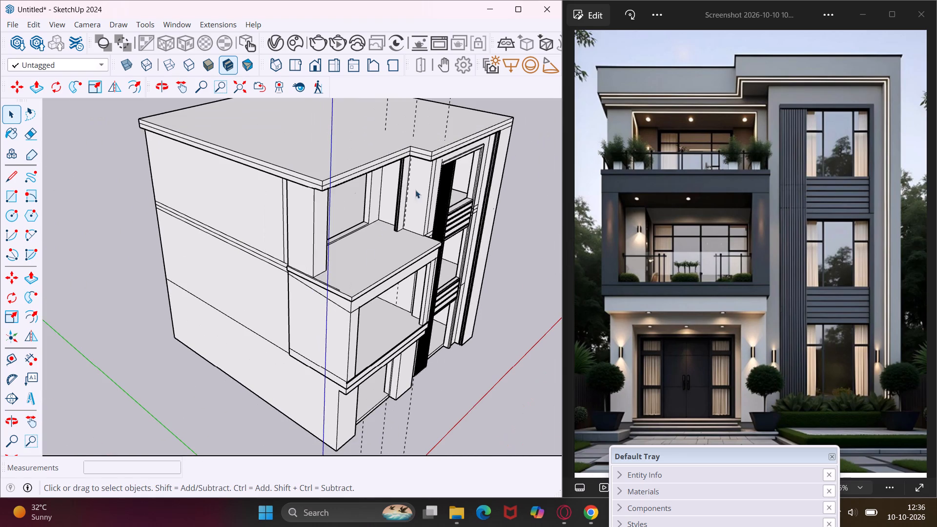
scroll(426, 157, "up", 7)
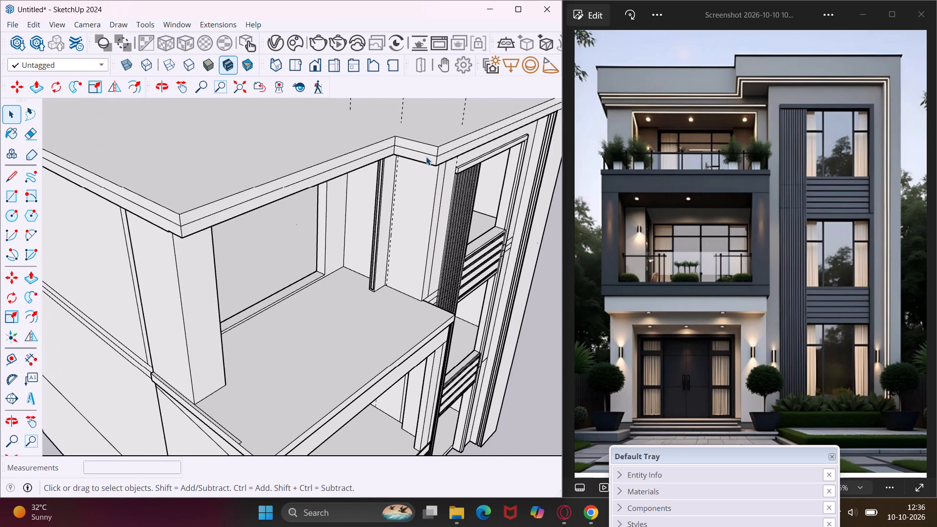
middle_click_drag(285, 145, 525, 223)
scroll(452, 254, "down", 7)
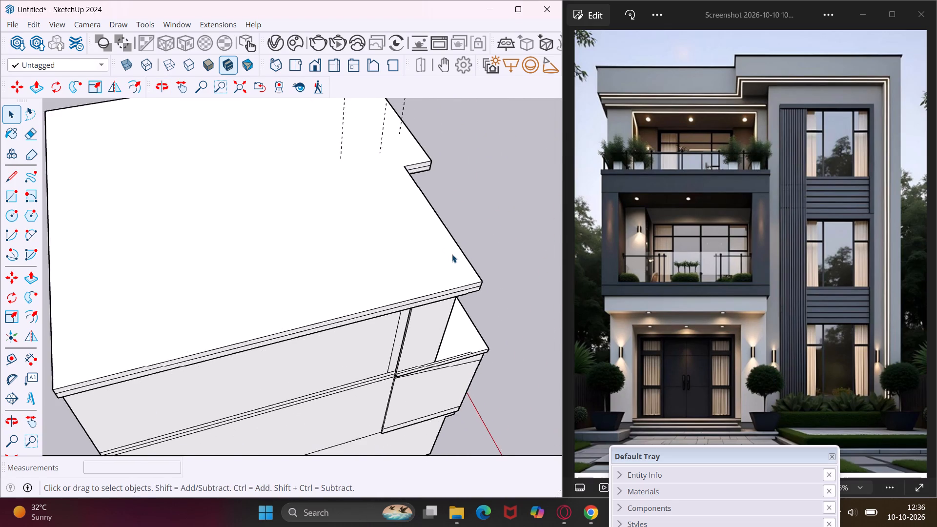
Place guides 6" in from the roof slab's rear edge and from its long side edge on the balcony side.
scroll(452, 254, "down", 1)
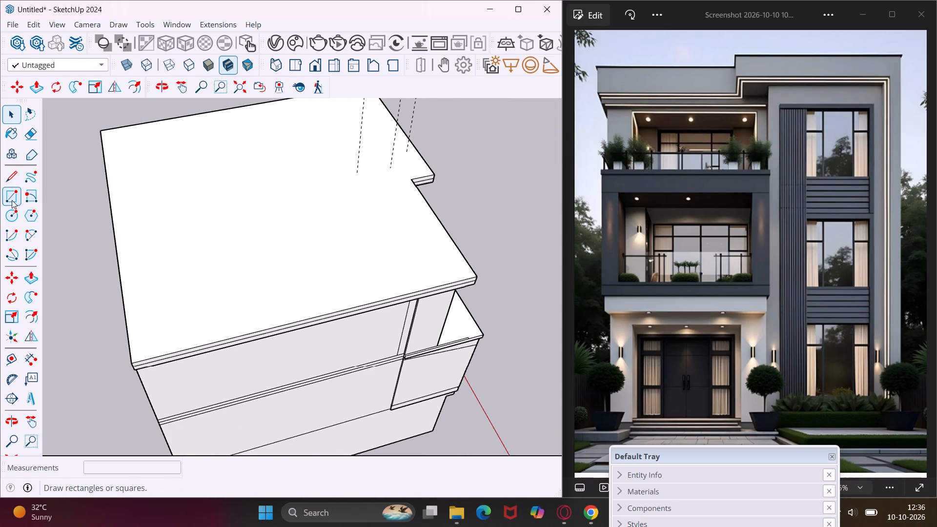
left_click(18, 351)
scroll(131, 350, "up", 8)
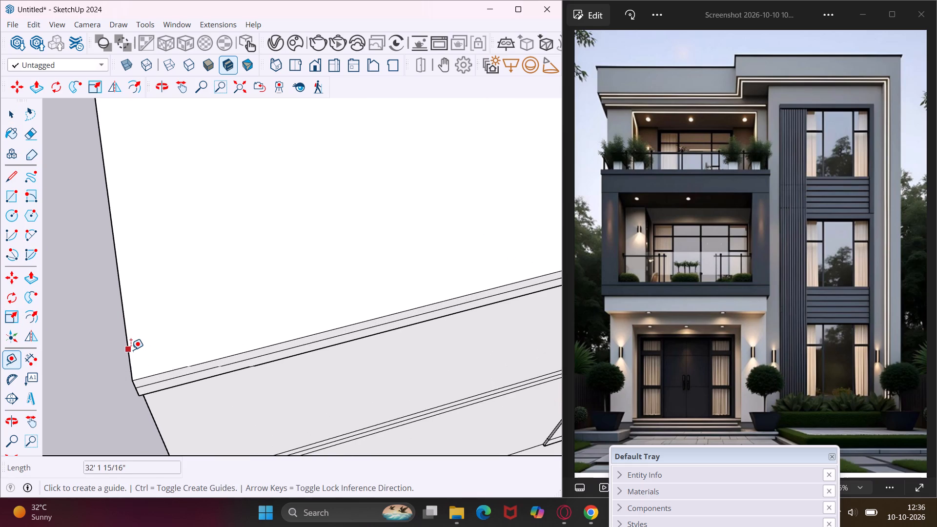
left_click(131, 350)
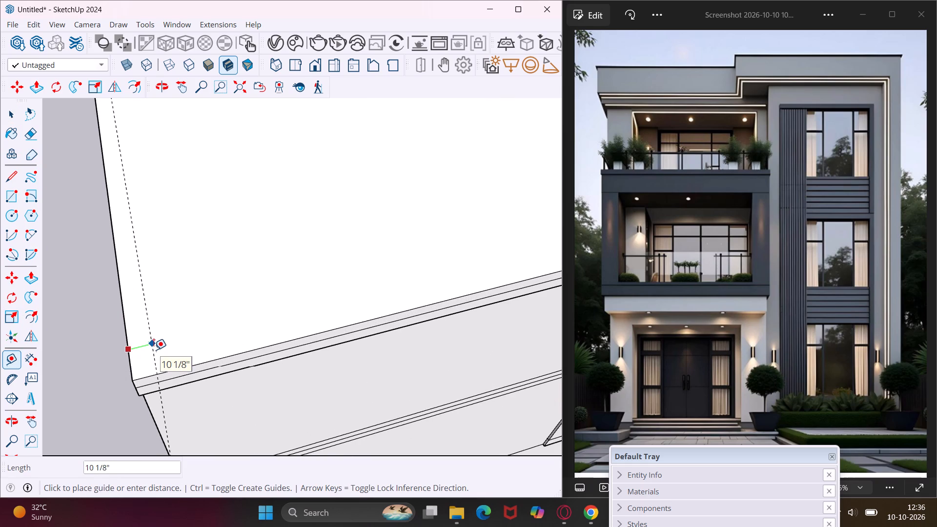
key("6")
key("shift+quotedbl")
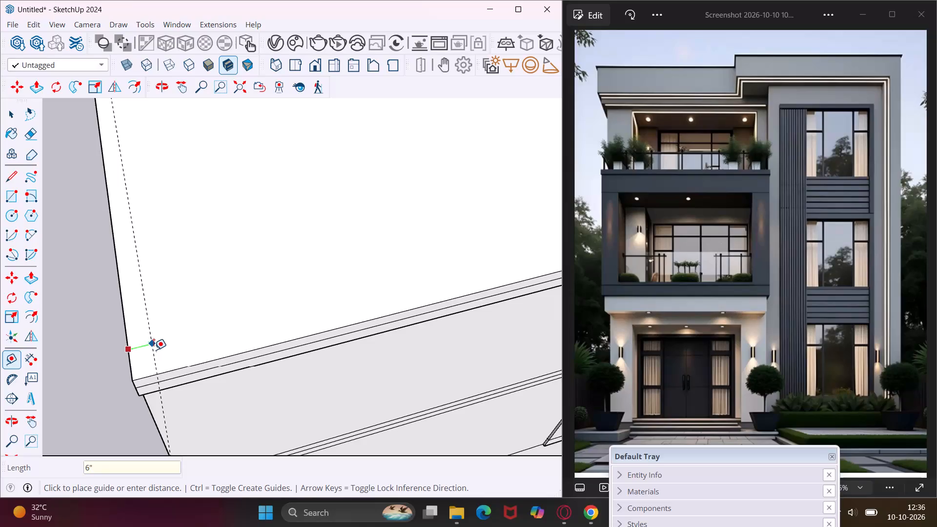
key("Return")
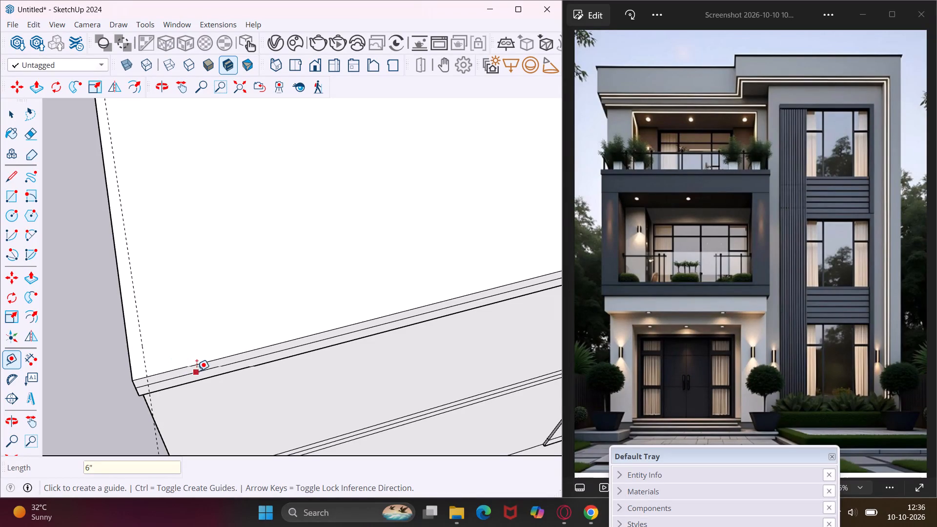
left_click(210, 363)
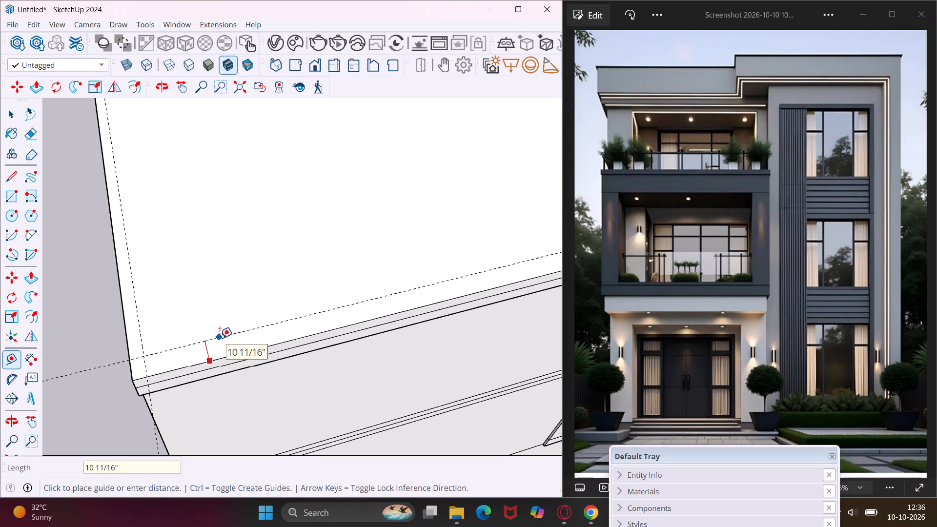
type("6\"")
key("Return")
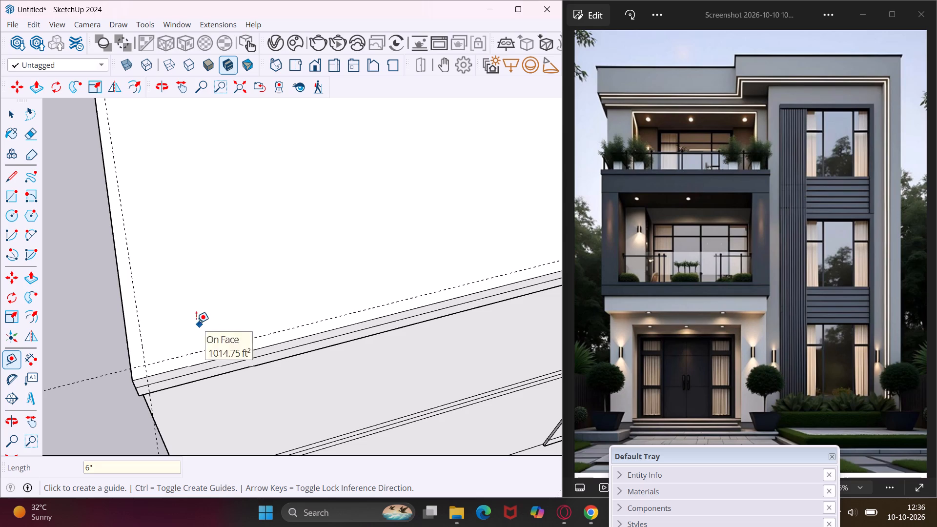
Place a guide 6" in from the roof slab's front edge above the upper balcony.
scroll(196, 323, "down", 13)
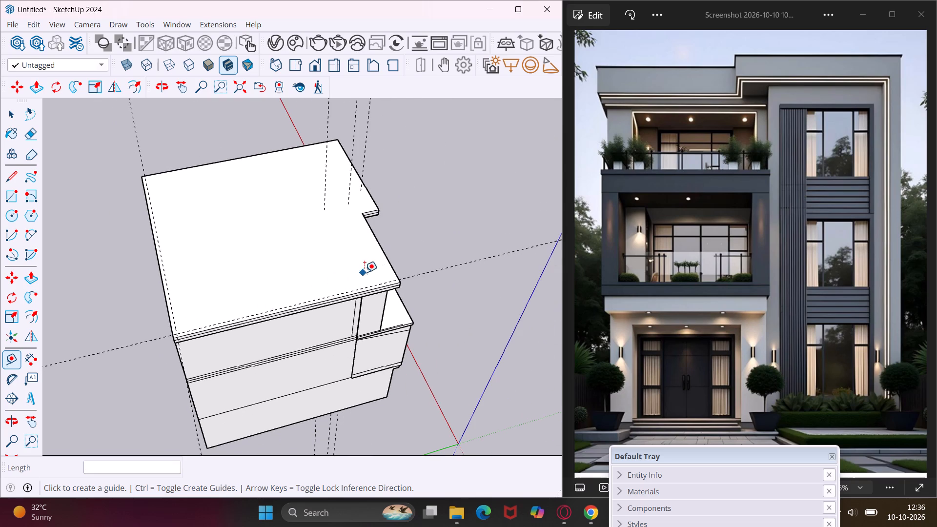
scroll(389, 272, "up", 12)
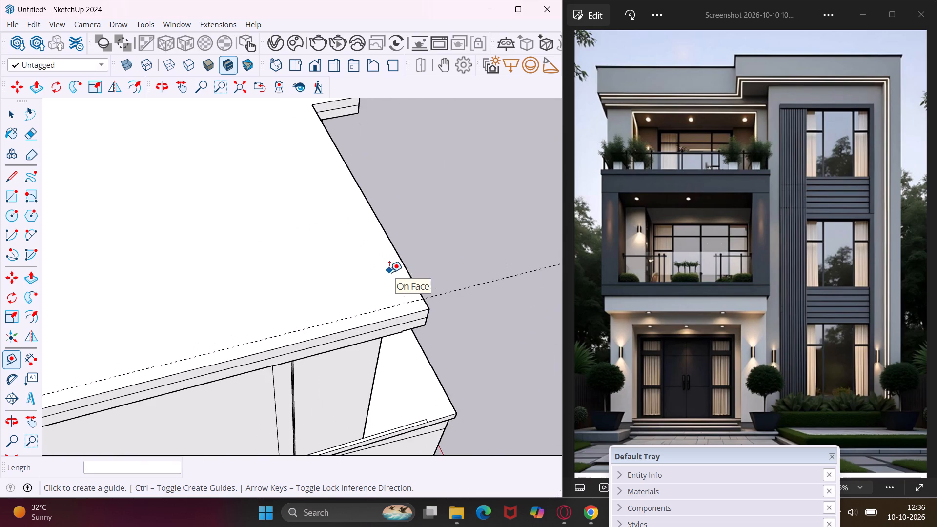
left_click(410, 280)
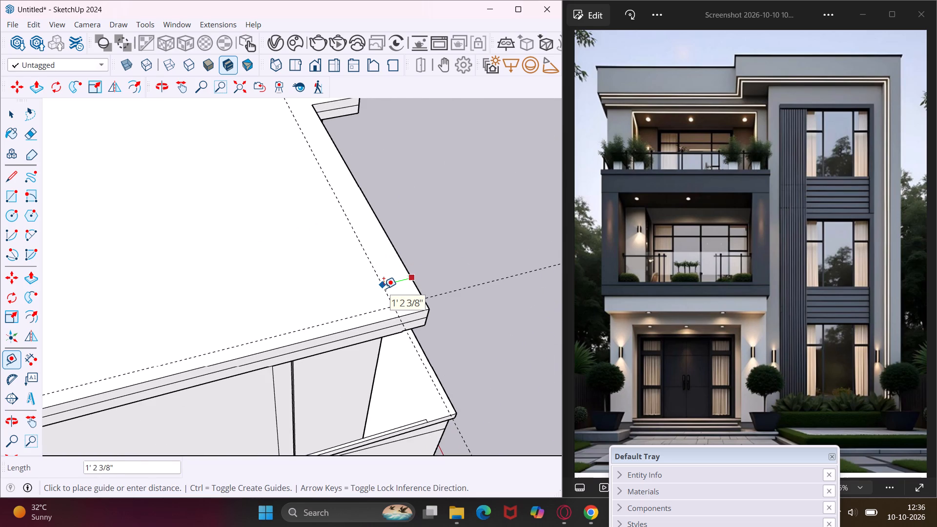
type("6\"")
key("Return")
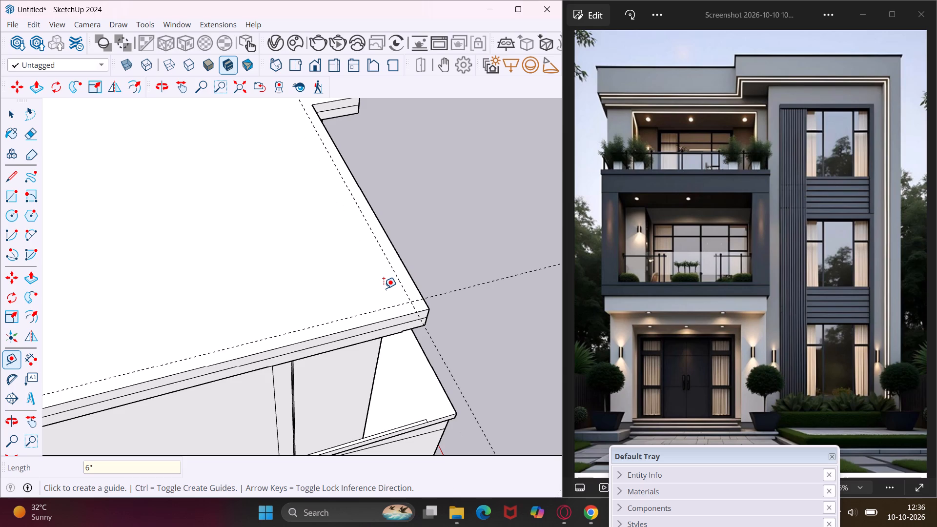
Place guides 6" in from the roof step's short side edge and from the front edge of the projecting window wing.
middle_click_drag(384, 288, 183, 268)
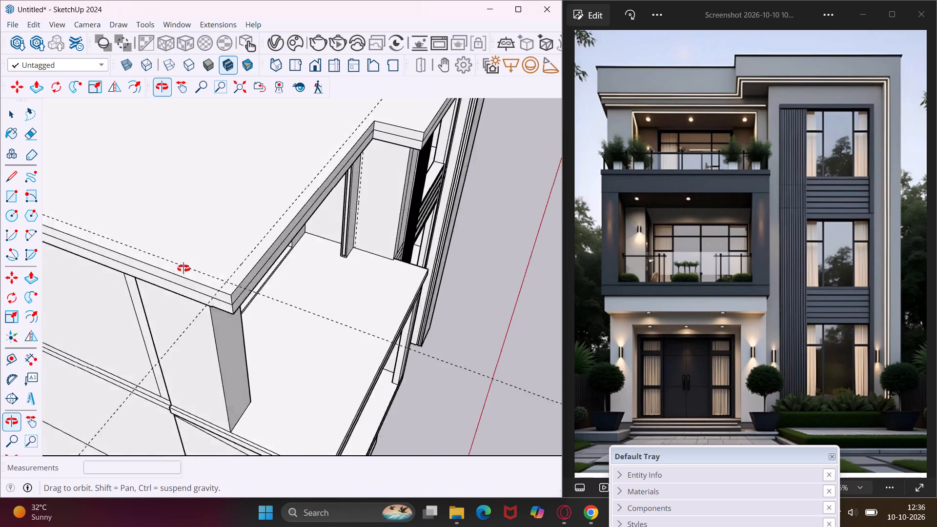
middle_click_drag(183, 268, 148, 267)
scroll(428, 146, "up", 3)
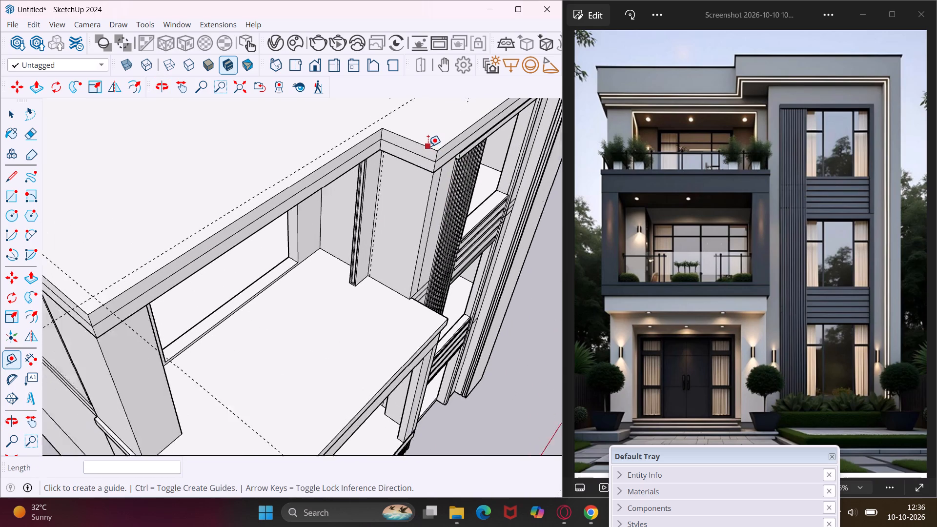
scroll(428, 146, "up", 4)
left_click(425, 139)
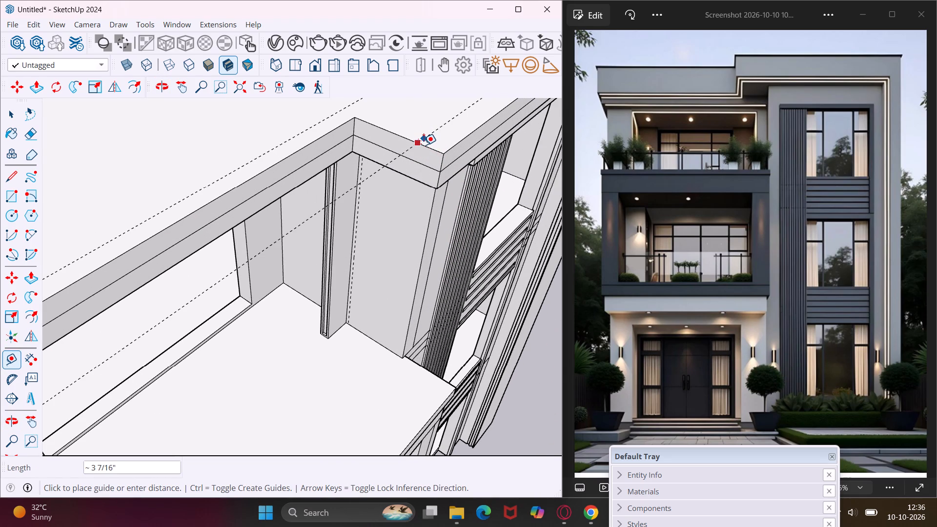
key("Escape")
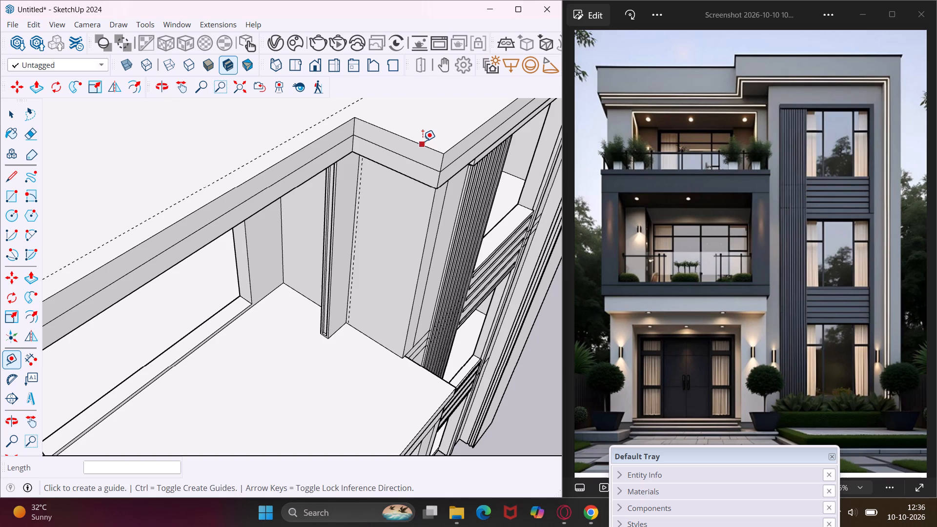
left_click(421, 140)
type("6\"")
key("Return")
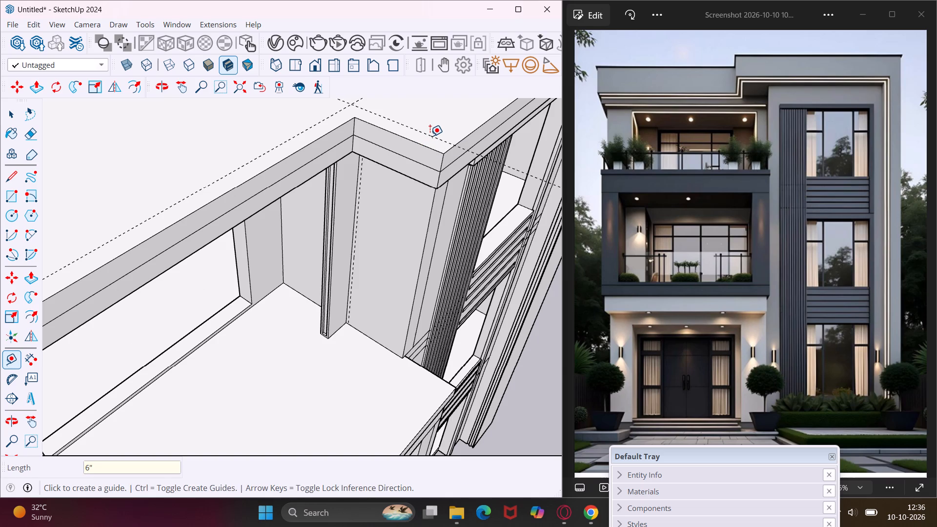
left_click(474, 129)
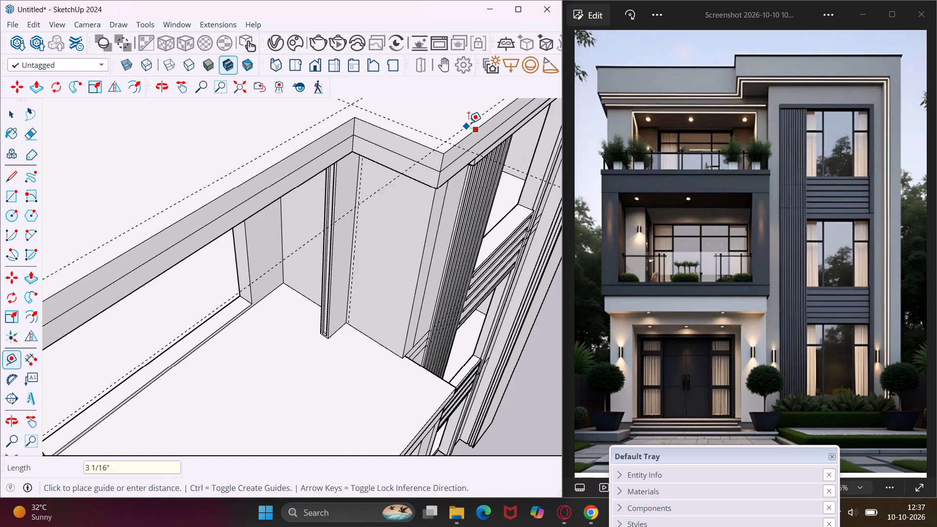
type("6\"")
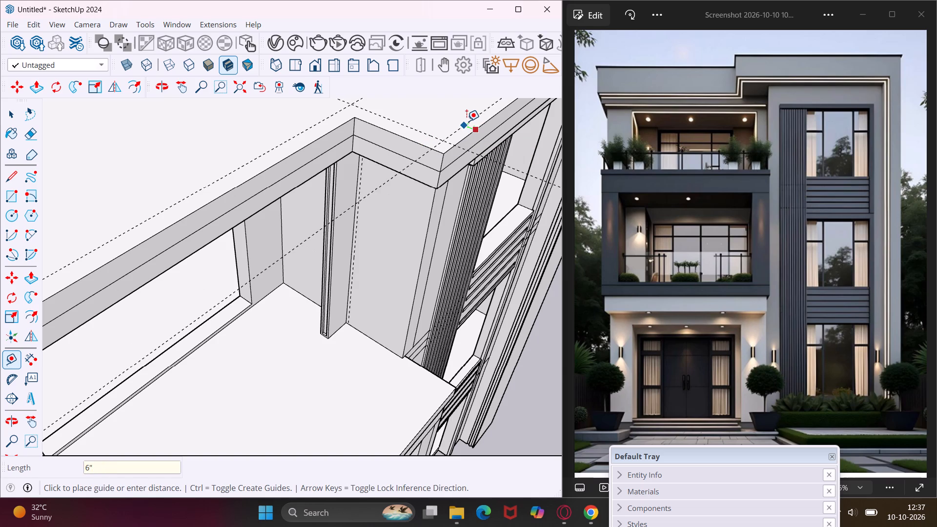
key("Return")
Place a guide 6" in from the roof slab's outer side edge beside the window wing.
middle_click_drag(467, 121, 385, 140)
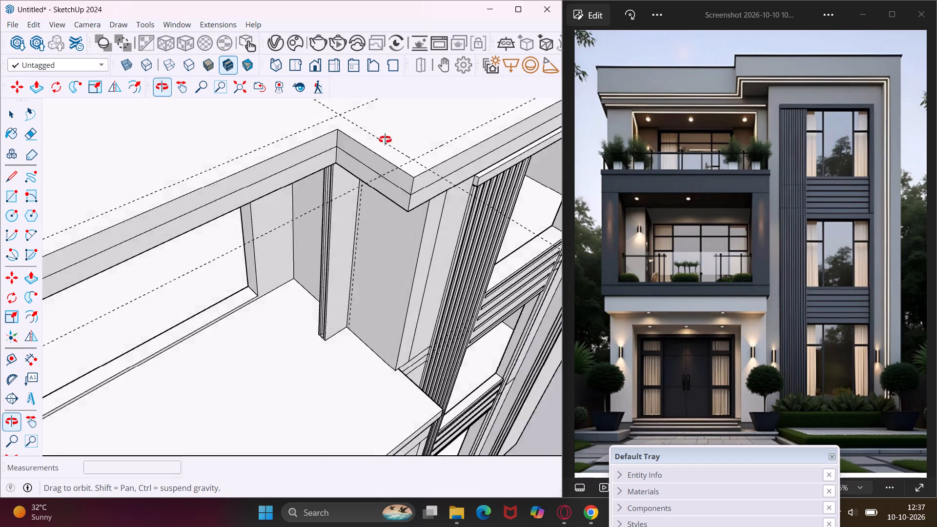
middle_click_drag(385, 140, 219, 167)
scroll(211, 165, "down", 11)
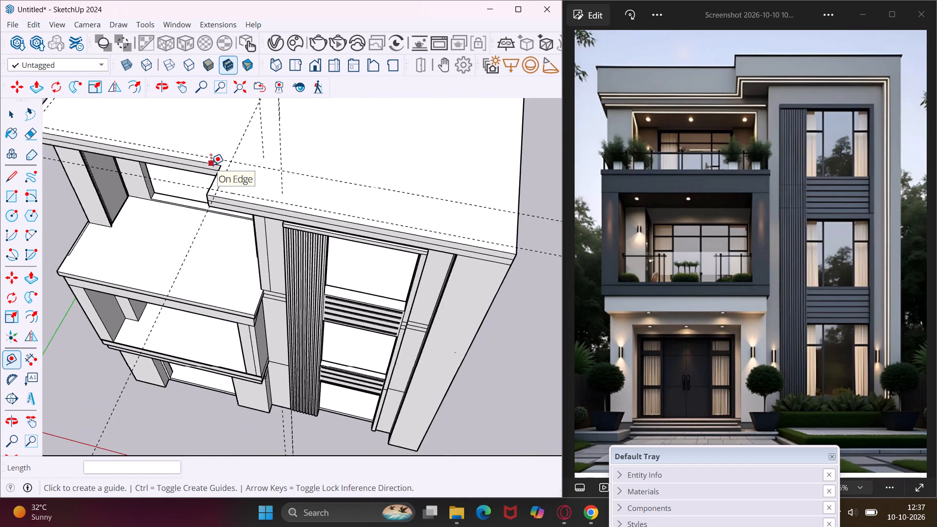
scroll(211, 165, "down", 1)
scroll(458, 191, "up", 8)
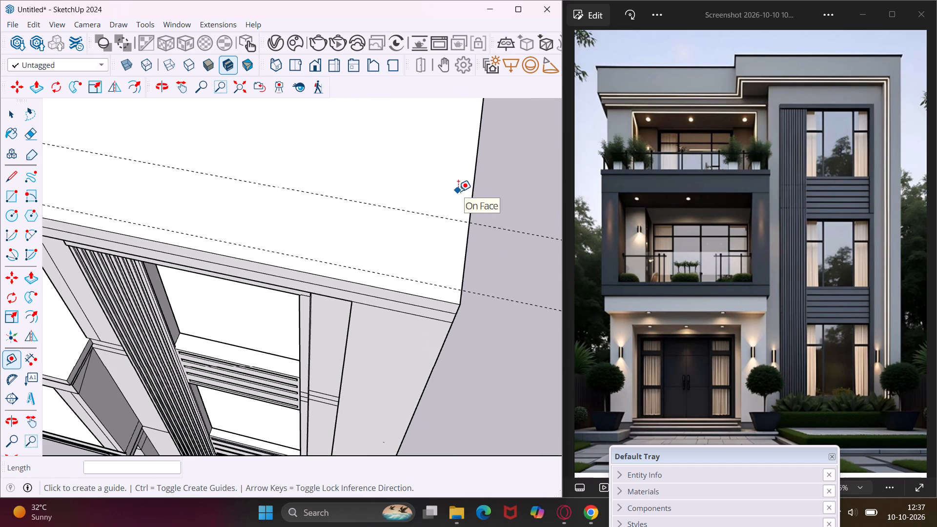
left_click(469, 196)
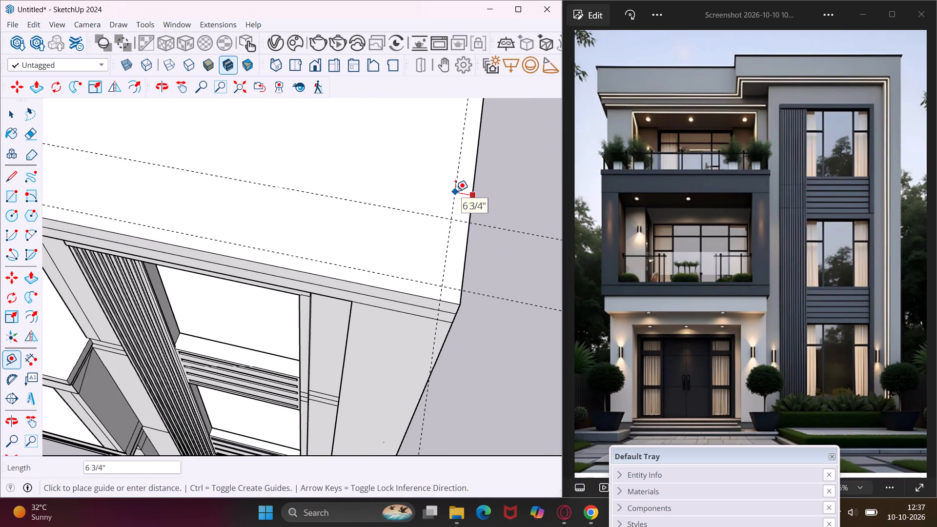
type("6\"")
key("Return")
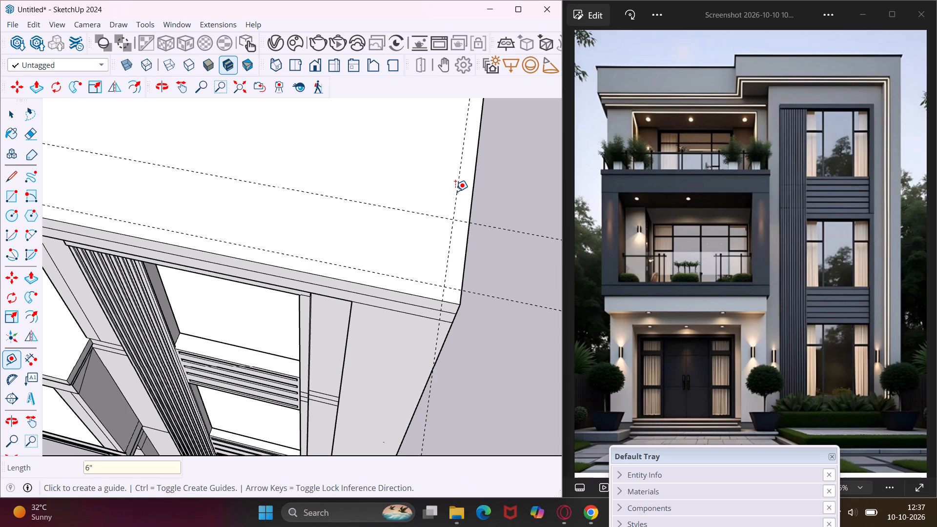
Place a guide 6" back from the roof step's guide, in line with the step's short side edge.
middle_click_drag(446, 195, 278, 238)
scroll(267, 236, "down", 5)
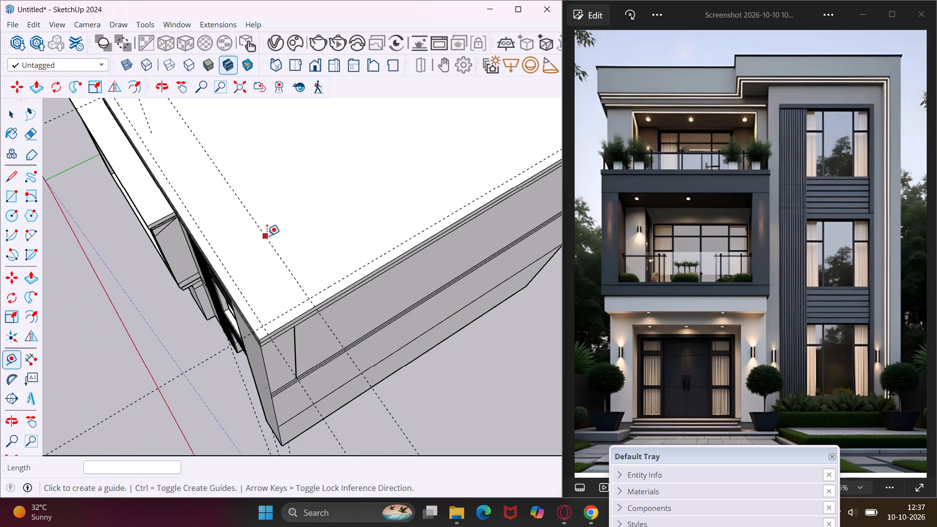
scroll(262, 233, "down", 9)
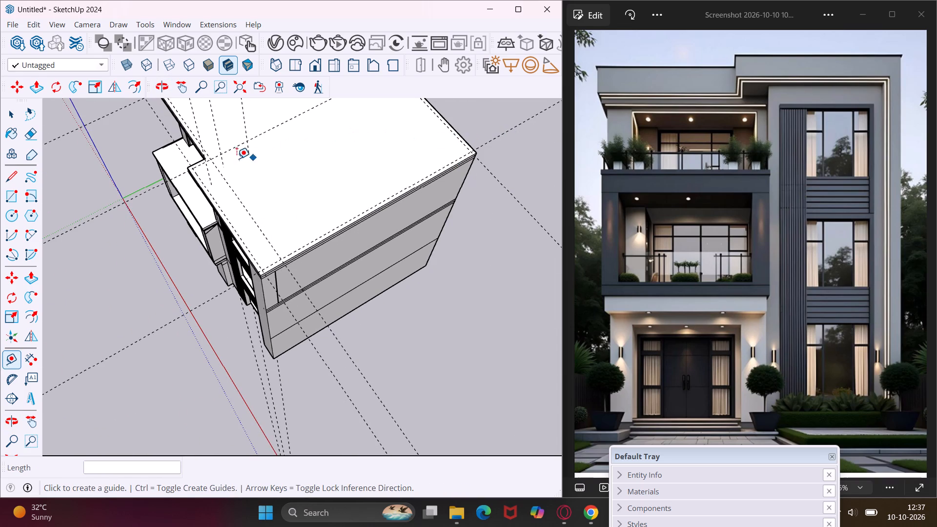
scroll(209, 159, "up", 12)
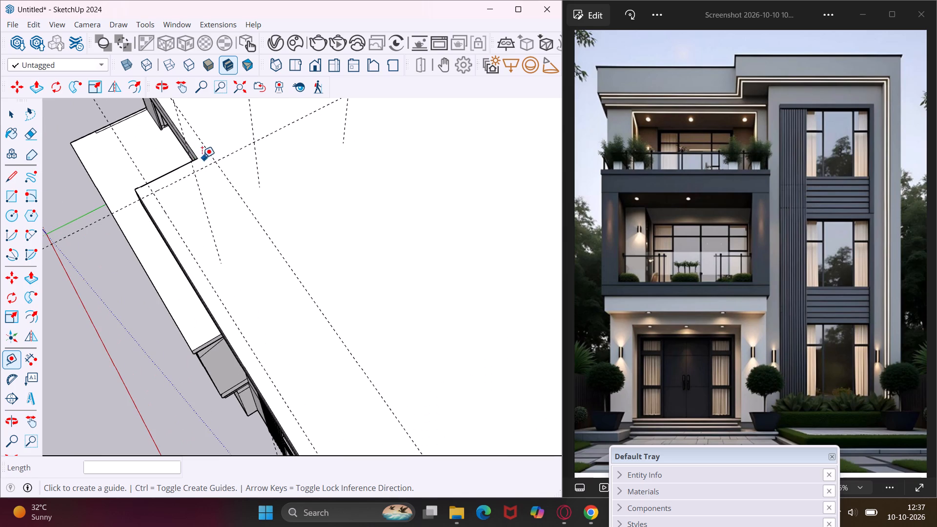
scroll(197, 158, "up", 7)
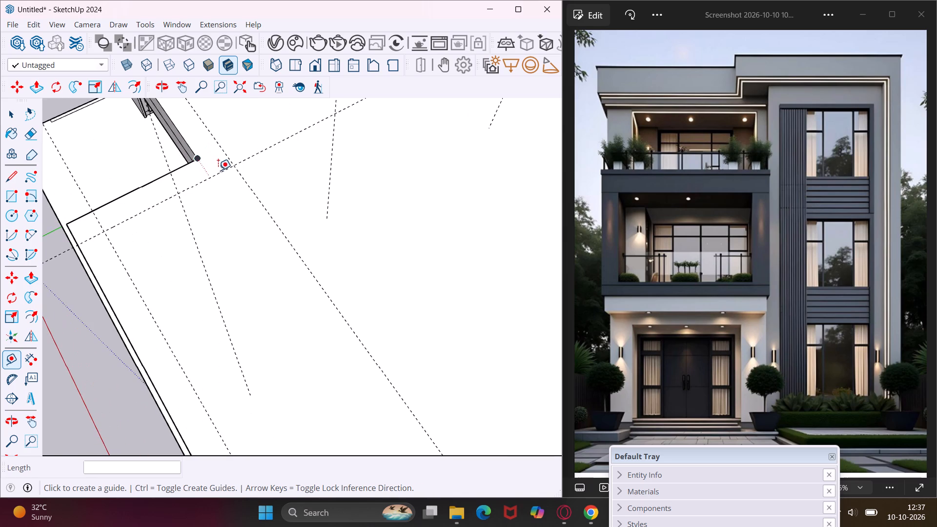
left_click(219, 171)
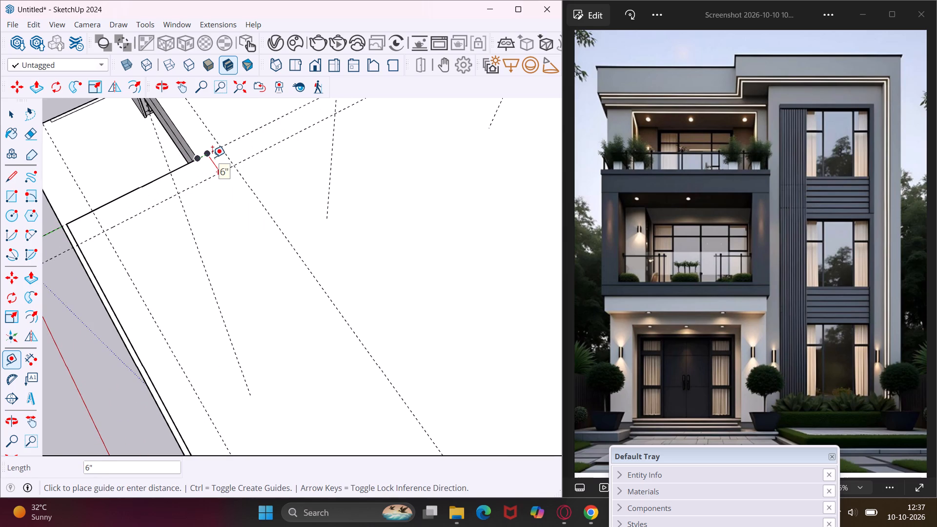
type("6\"")
key("Return")
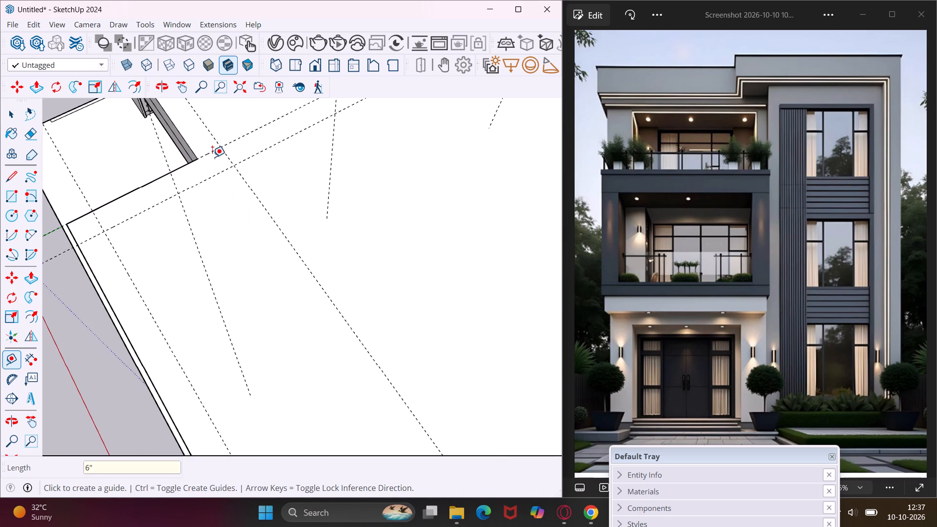
Draw a 6" by 3' 1 5/8" rectangle between the guides along the roof step's short side edge.
scroll(212, 157, "down", 3)
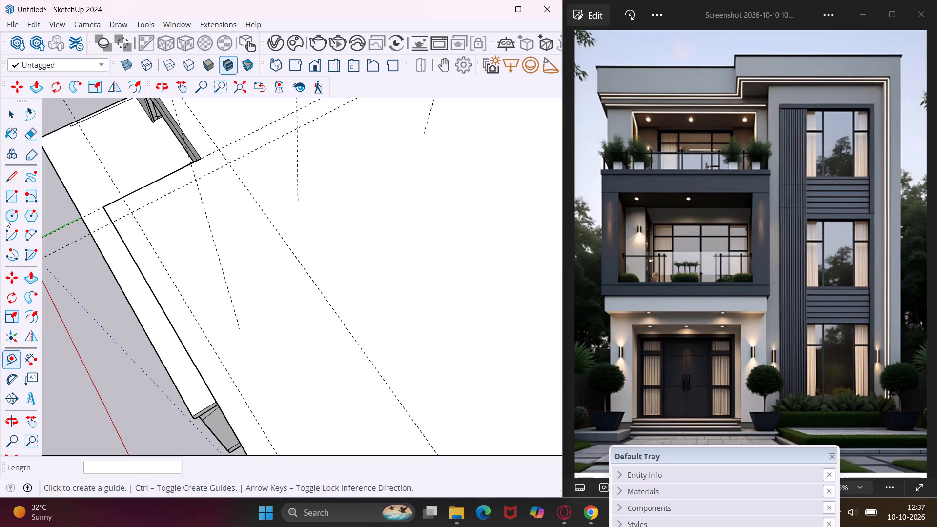
left_click(15, 198)
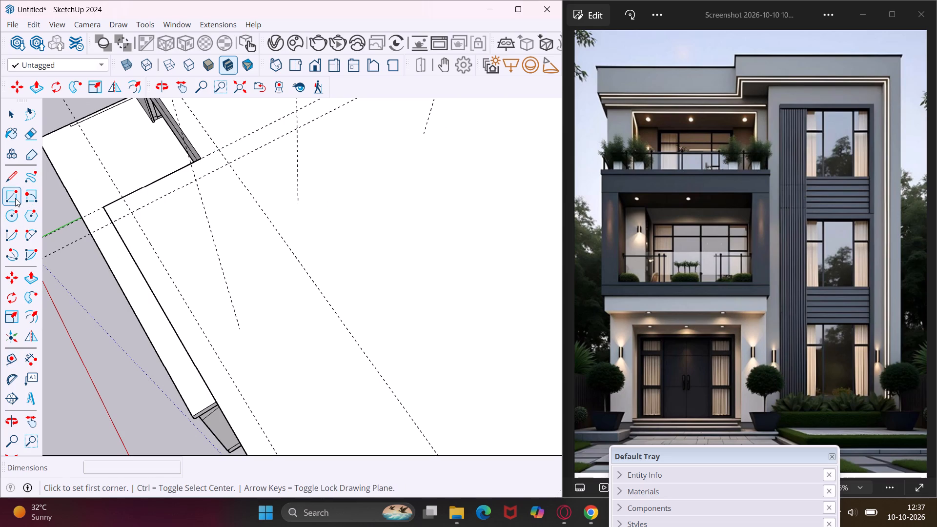
scroll(15, 198, "up", 4)
left_click(219, 151)
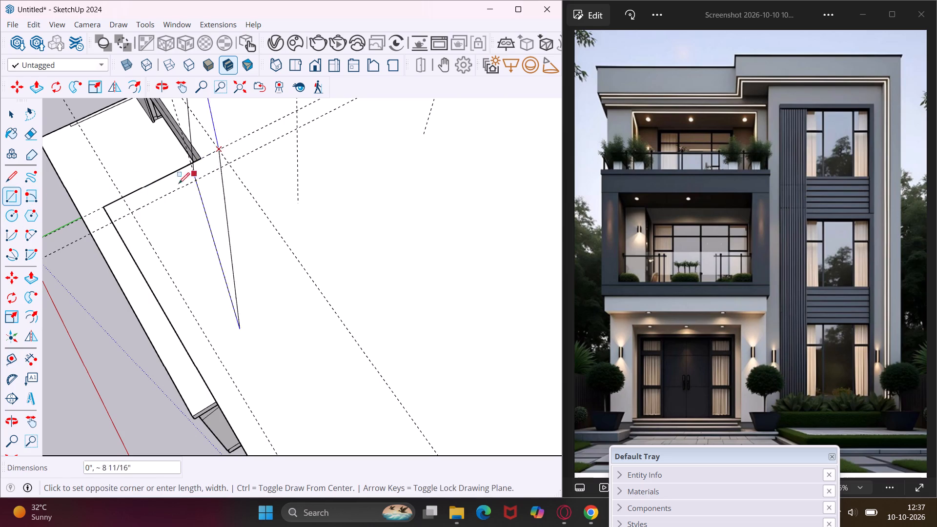
scroll(112, 224, "up", 8)
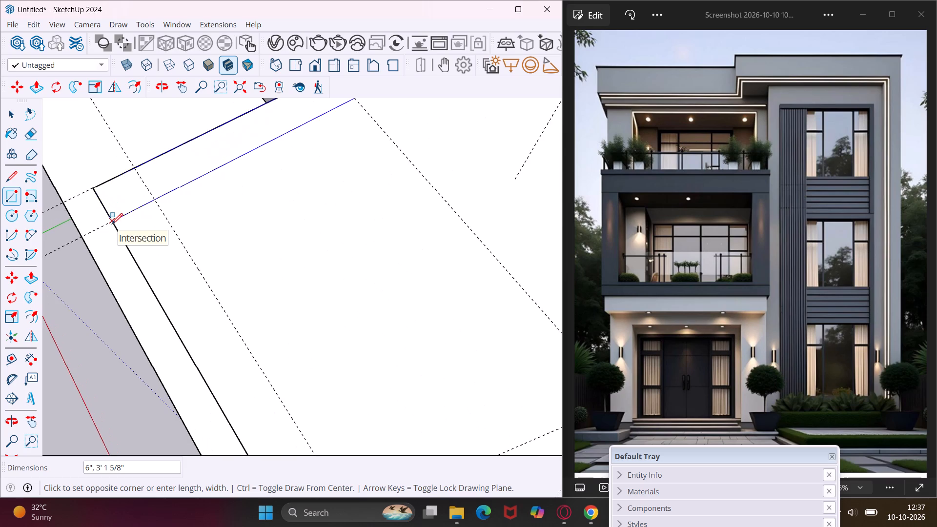
scroll(112, 224, "up", 3)
left_click(112, 221)
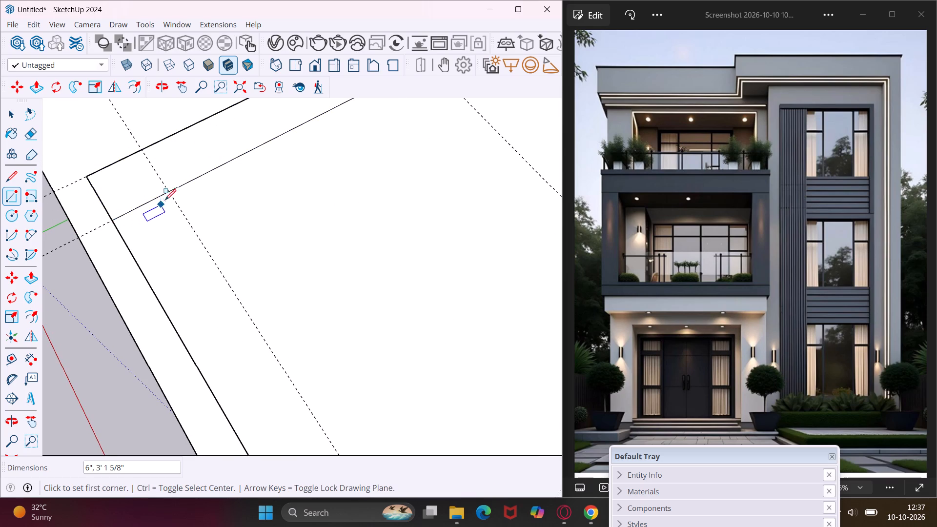
Draw a rectangle 6" by about 17' 8 13/16" between the guides along the projecting window wing's front roof edge.
left_click(169, 191)
scroll(159, 247, "down", 7)
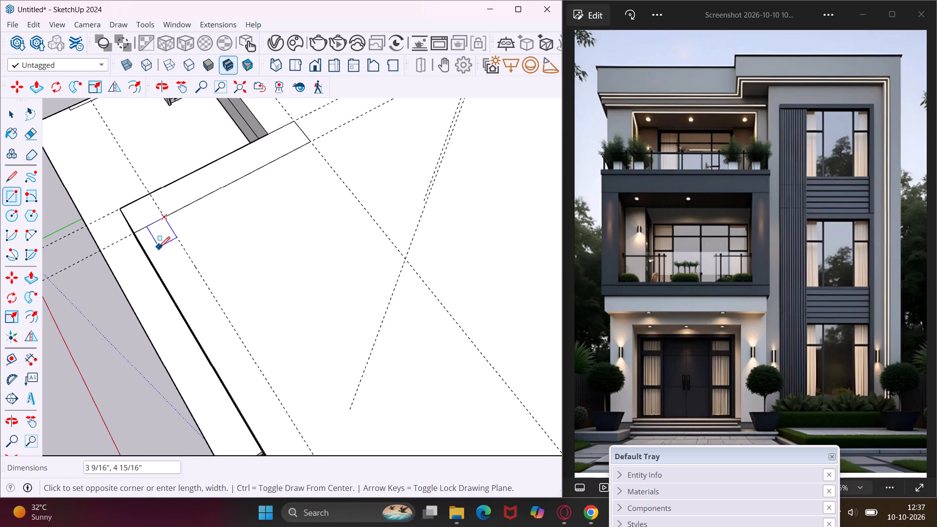
scroll(159, 247, "down", 20)
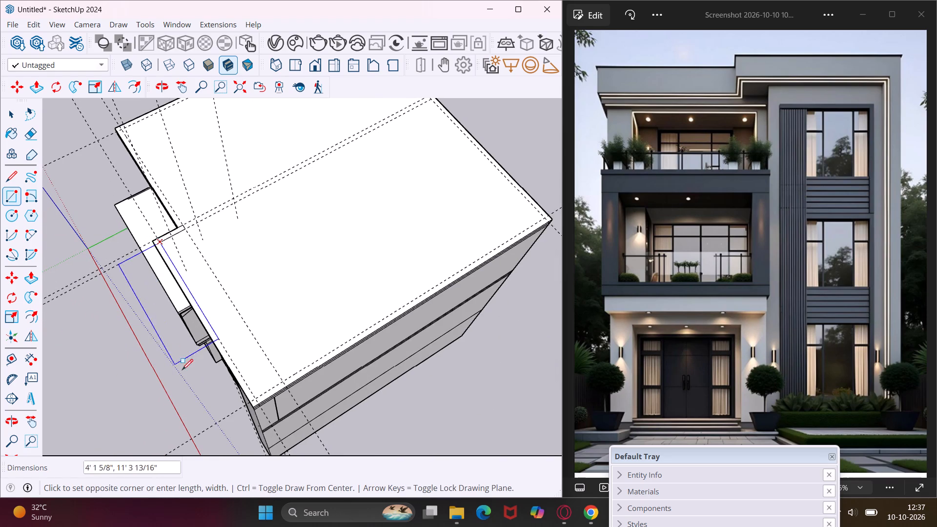
scroll(256, 405, "up", 9)
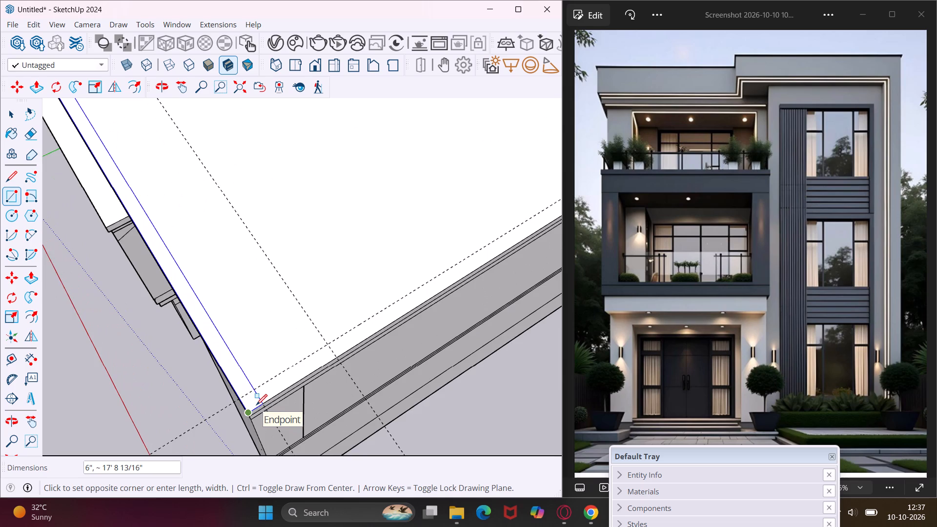
scroll(256, 405, "up", 11)
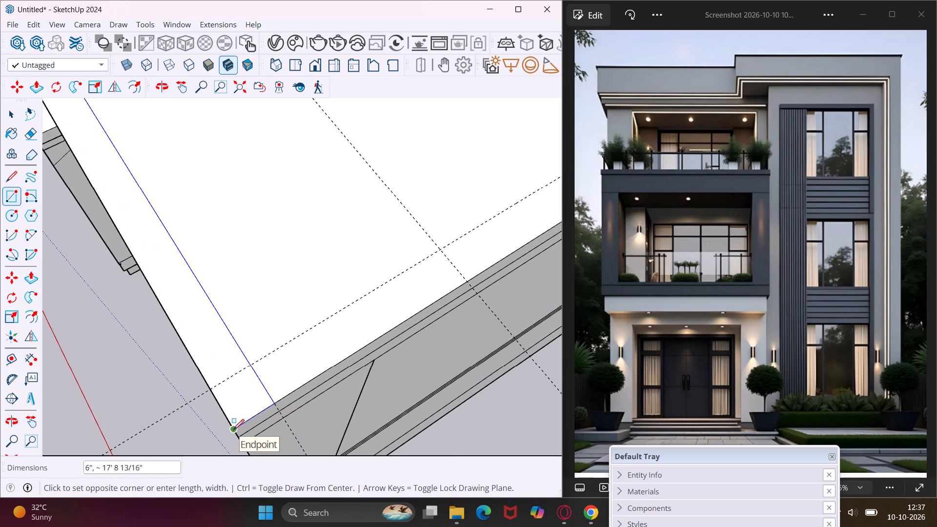
left_click(233, 430)
Draw a 6" by 32' 2 5/16" rectangle along the roof slab's outer side edge beside the window wing.
left_click(248, 365)
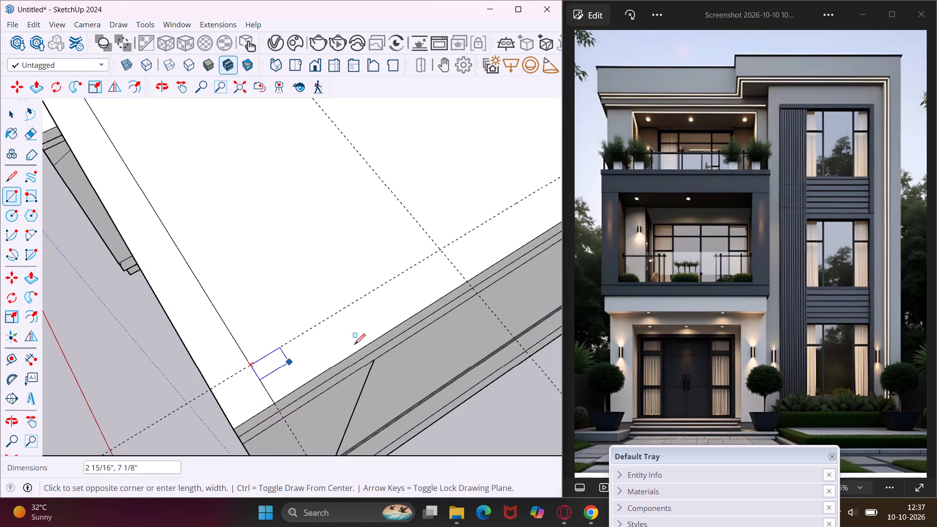
scroll(422, 309, "down", 4)
middle_click_drag(488, 271, 208, 273)
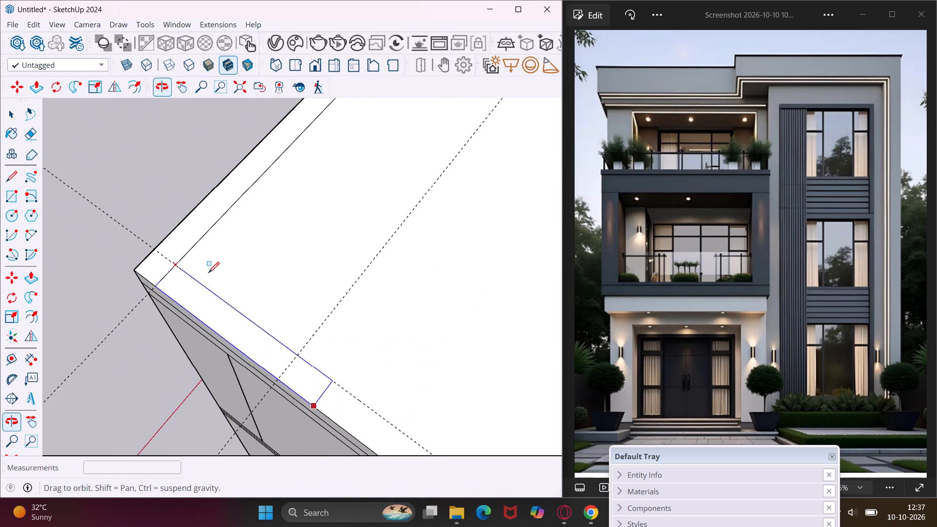
scroll(208, 269, "down", 6)
scroll(208, 268, "down", 16)
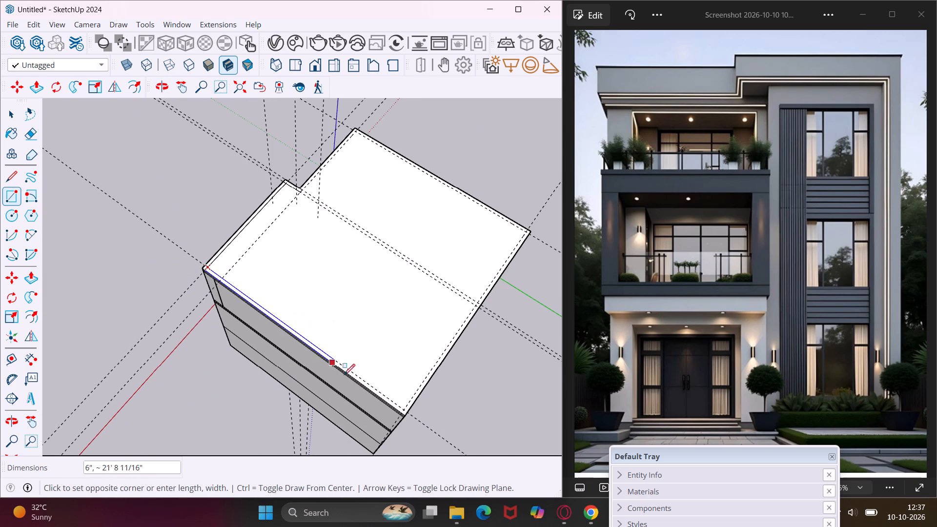
scroll(397, 409, "up", 15)
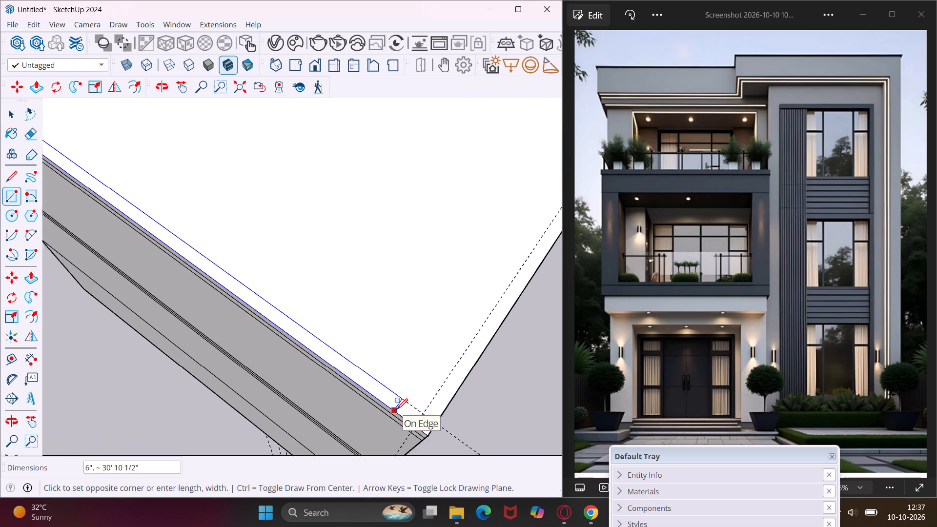
scroll(397, 409, "up", 1)
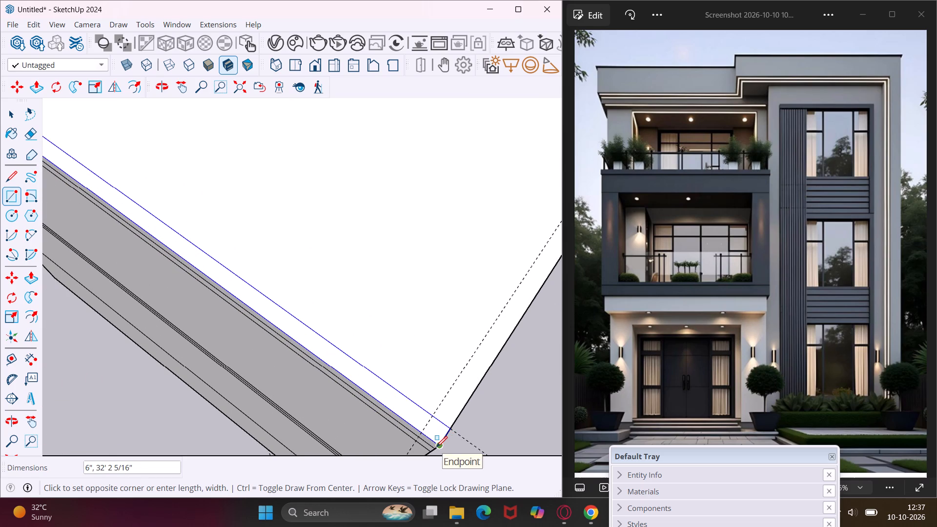
left_click(439, 448)
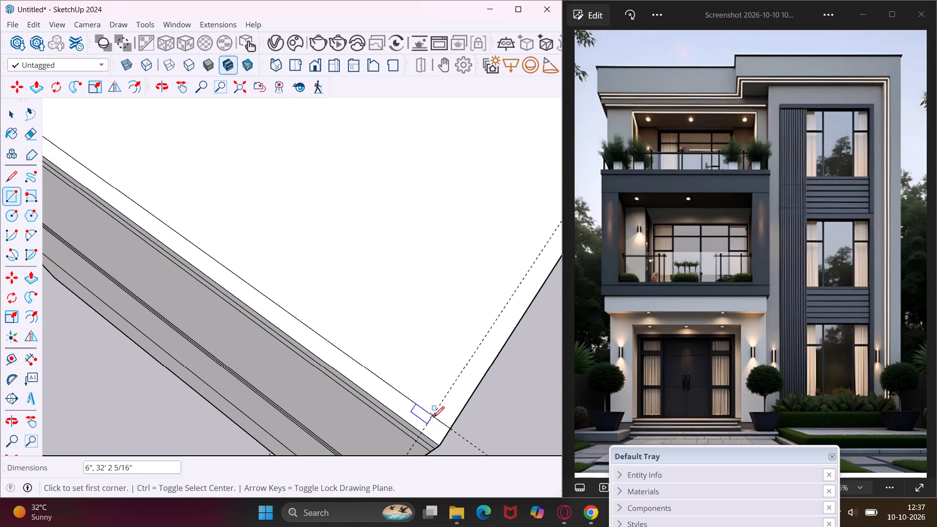
Draw a 6" by 31' 7 15/16" rectangle along the roof slab's back edge, ending at its far corner.
left_click(433, 417)
middle_click_drag(495, 374, 276, 356)
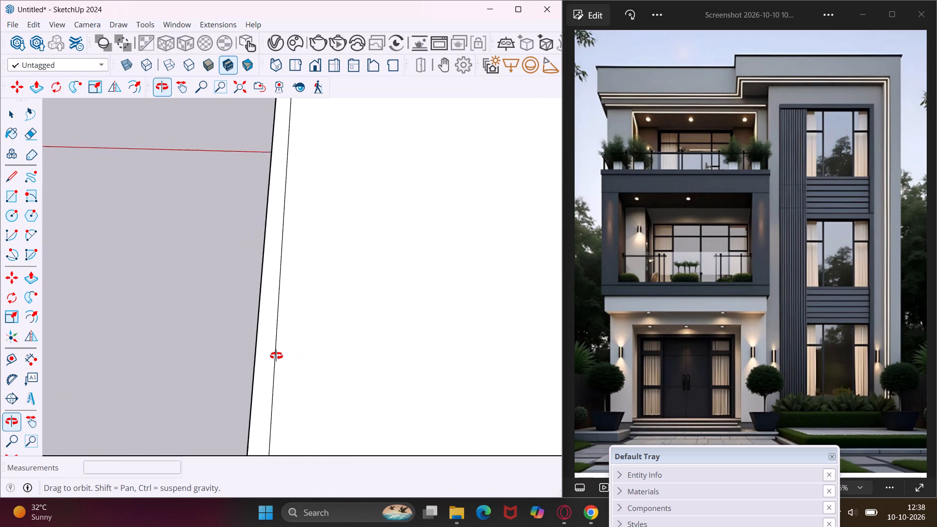
middle_click_drag(276, 356, 202, 367)
scroll(199, 358, "down", 11)
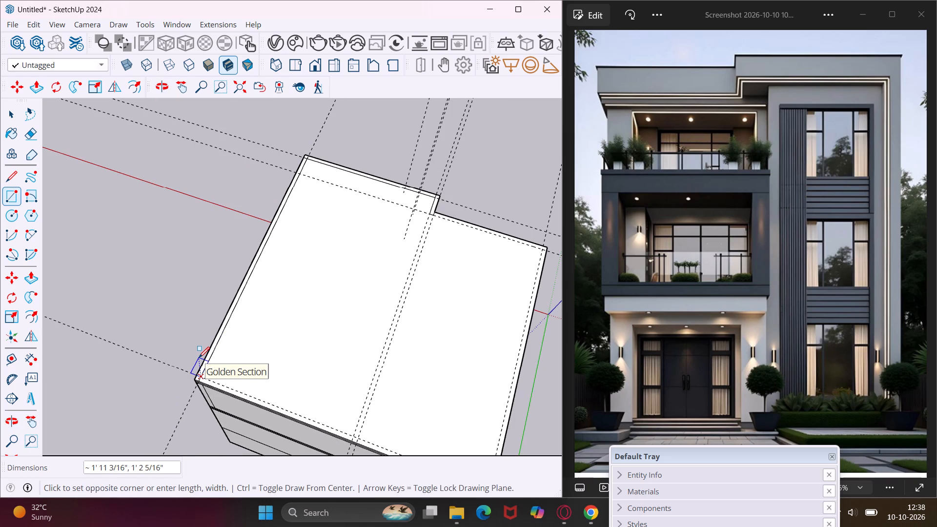
scroll(327, 351, "down", 5)
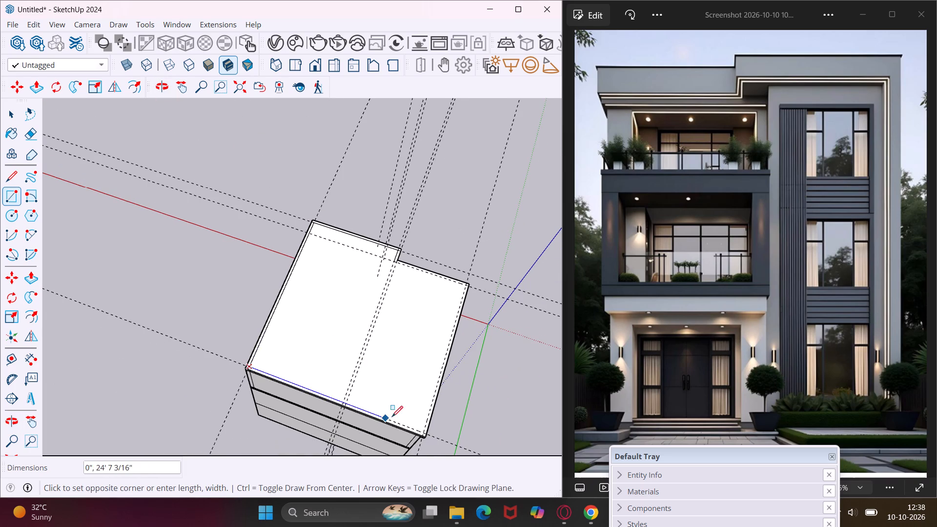
scroll(422, 440, "up", 15)
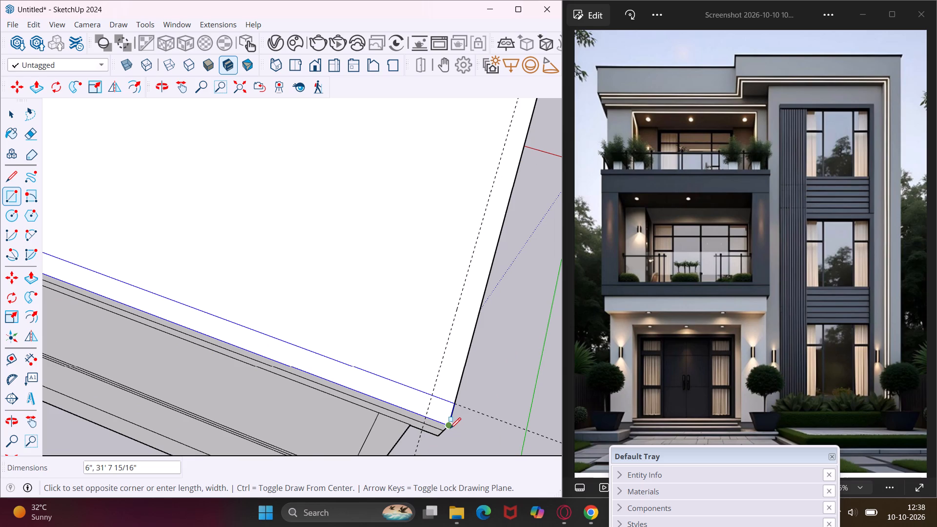
left_click(450, 428)
Draw a 6" by 29' 6 11/16" rectangle along the roof slab's side edge on the balcony side.
left_click(430, 397)
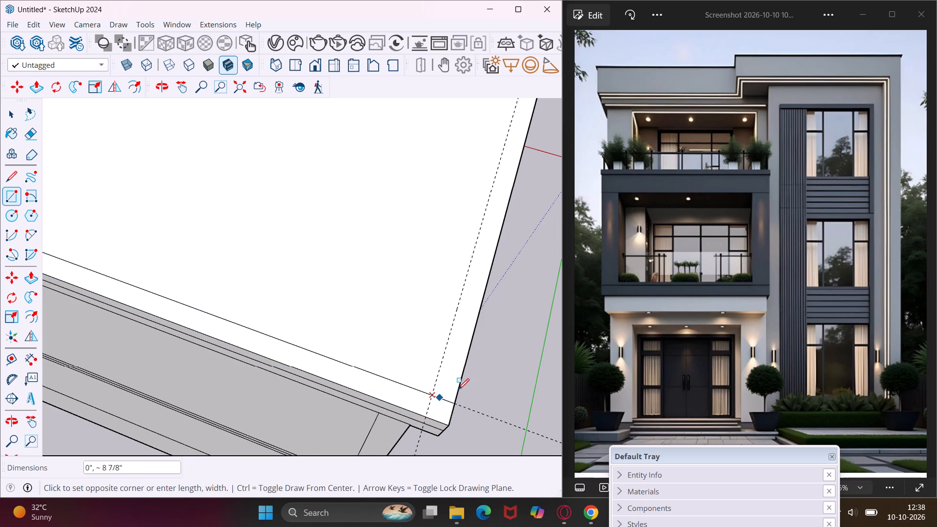
middle_click_drag(483, 362, 257, 362)
scroll(248, 350, "down", 4)
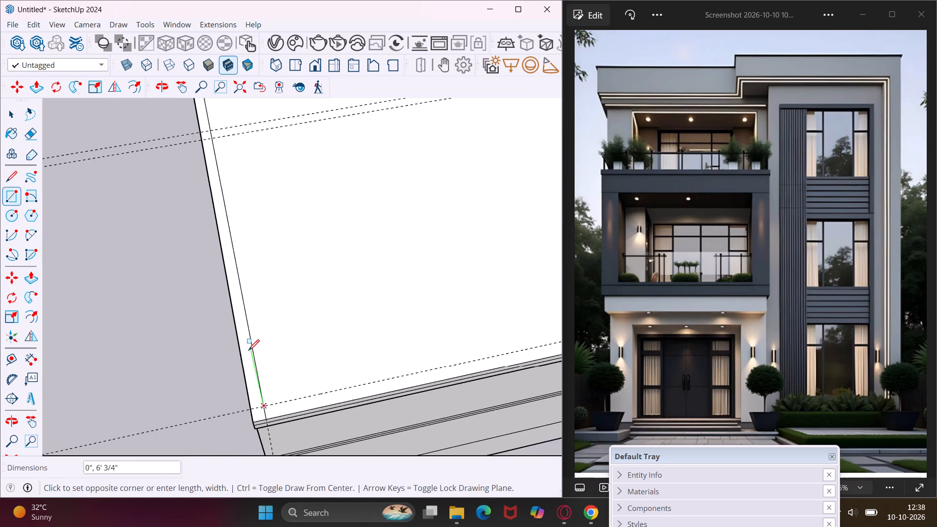
scroll(248, 350, "down", 17)
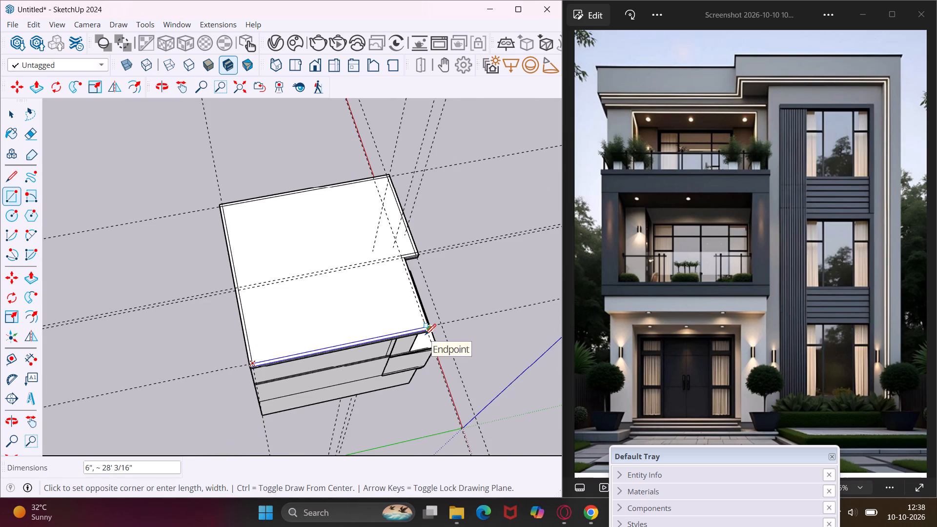
scroll(426, 333, "up", 20)
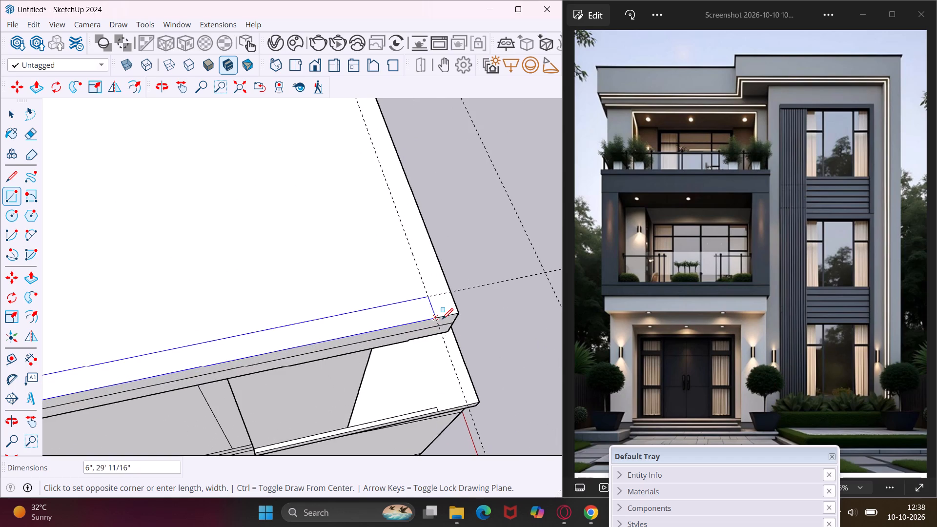
left_click(460, 312)
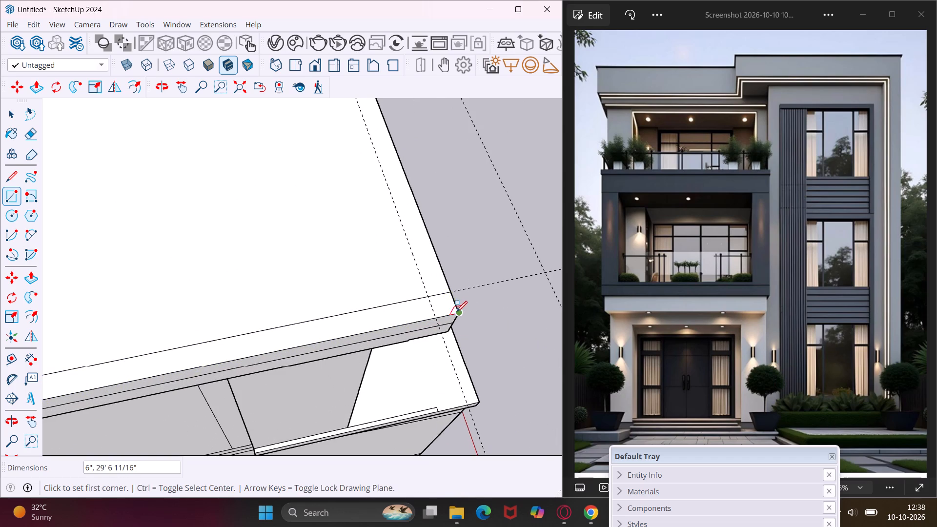
Draw a rectangle 6" by about 13' 5 1/8" along the front roof edge above the balcony, ending at the roof step's inner corner.
left_click(429, 297)
middle_click_drag(426, 262, 196, 302)
scroll(196, 302, "up", 1)
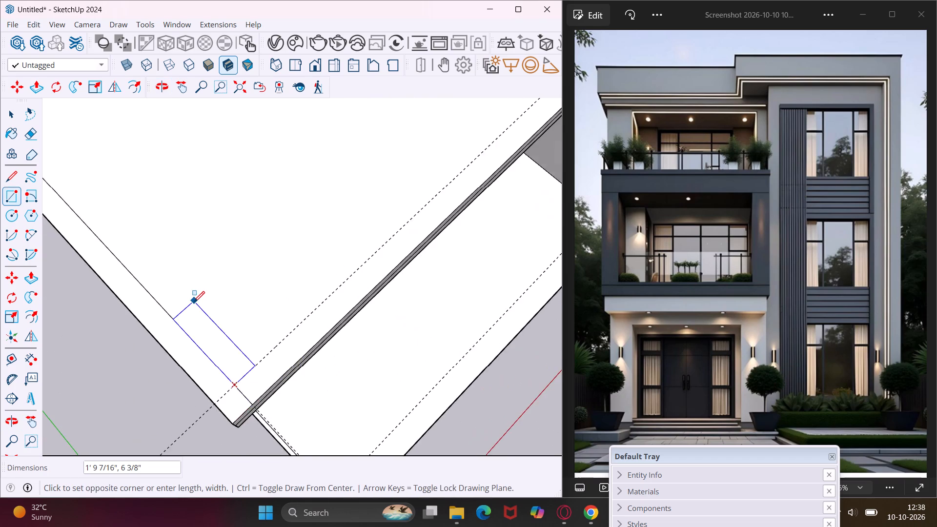
scroll(194, 301, "down", 10)
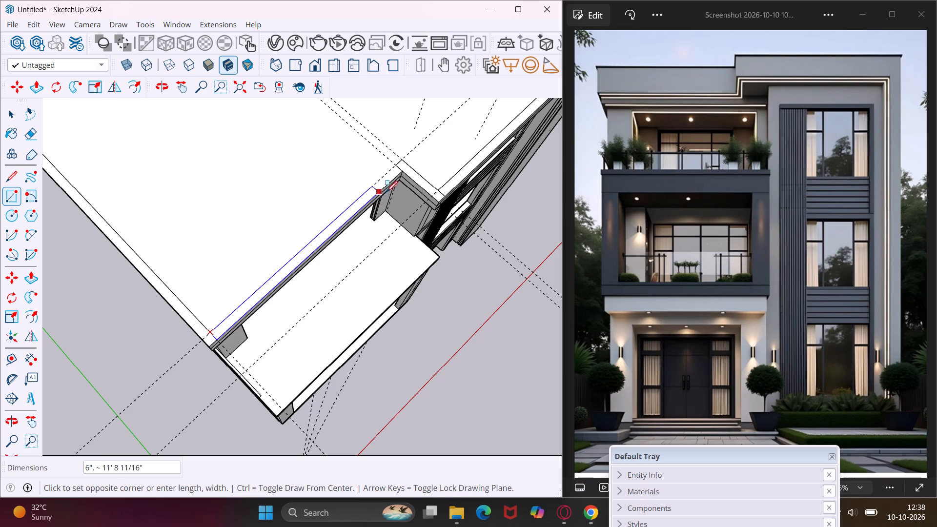
scroll(407, 175, "up", 7)
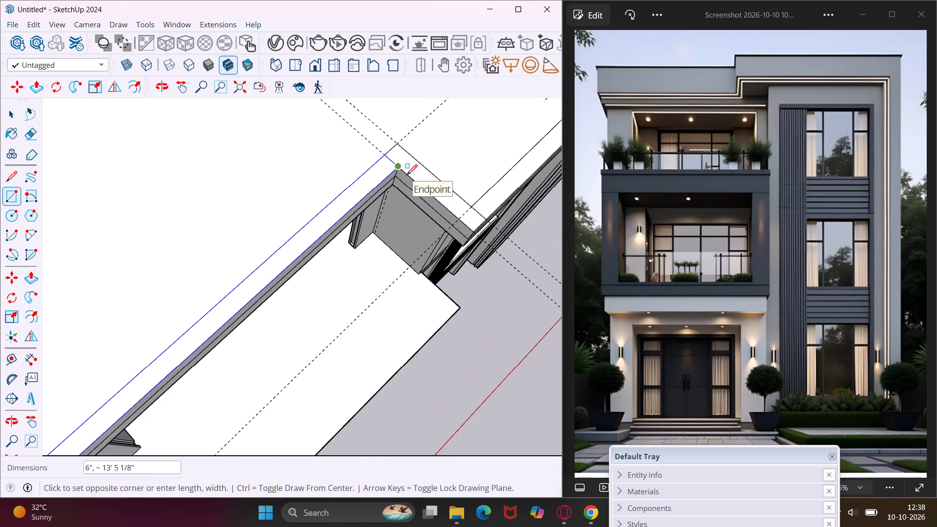
scroll(407, 175, "up", 8)
left_click(388, 158)
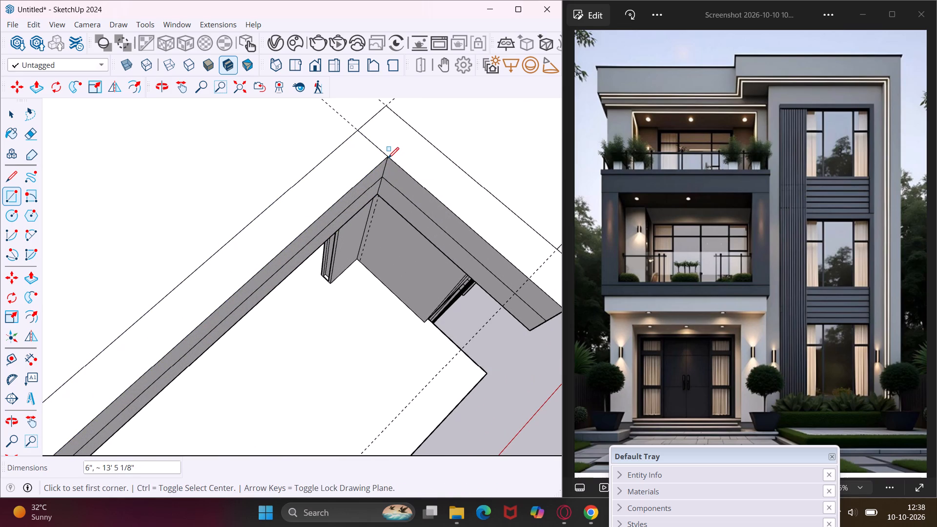
key("Escape")
Push/Pull the 6" strip along the front roof edge above the balcony up by 6'.
key("space")
left_click(353, 165)
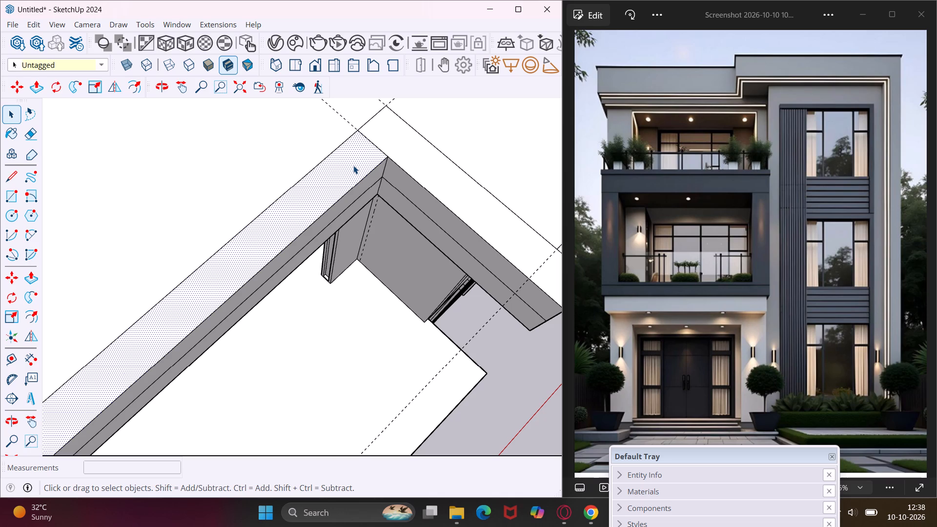
key("p")
left_click(351, 166)
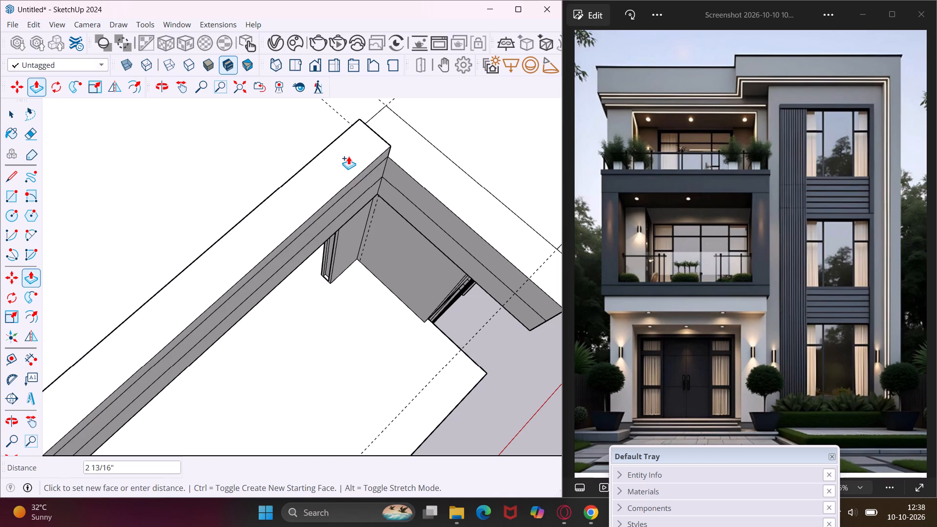
key("6")
key("apostrophe")
key("Return")
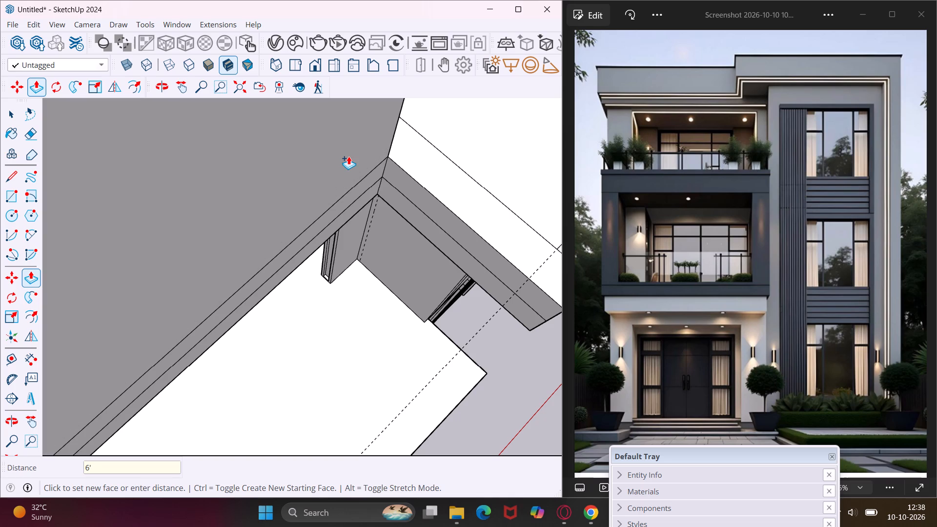
Undo the 6' Push/Pull of the strip along the front roof edge above the balcony.
scroll(342, 156, "down", 18)
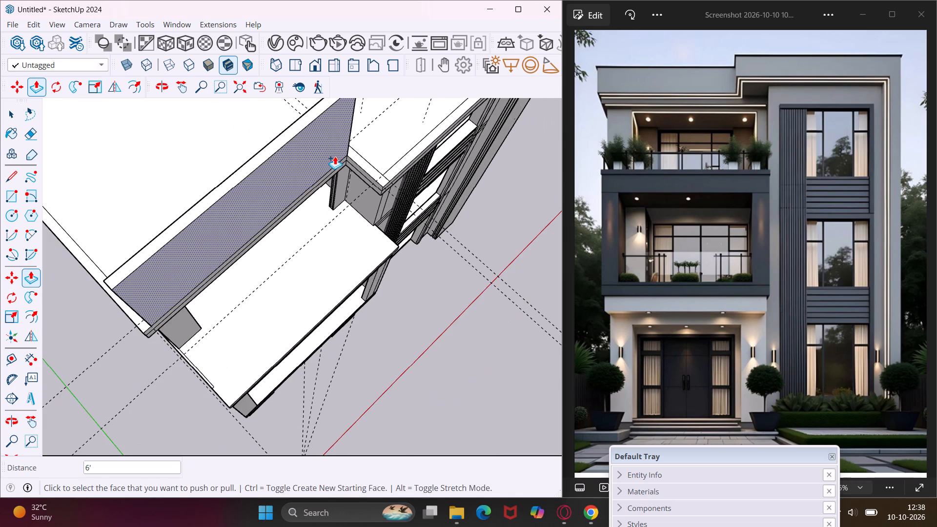
middle_click_drag(348, 131, 399, 18)
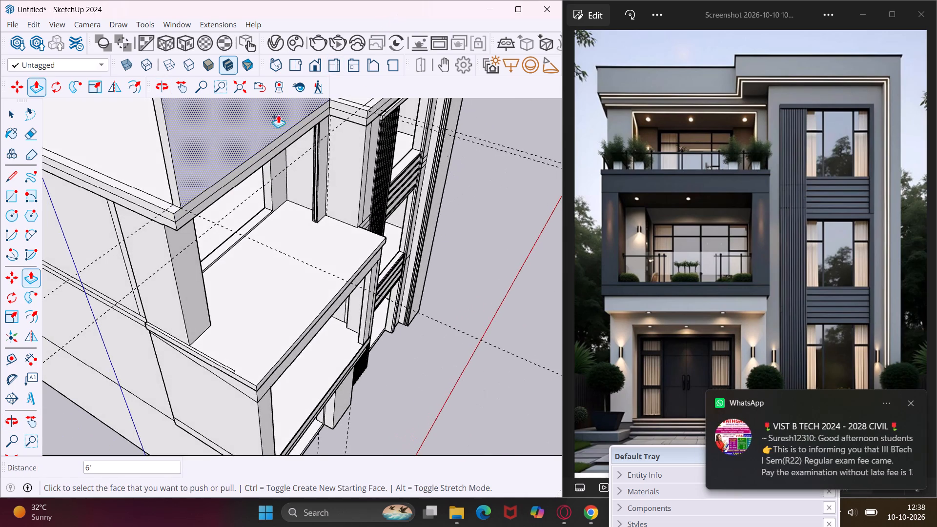
scroll(262, 118, "down", 10)
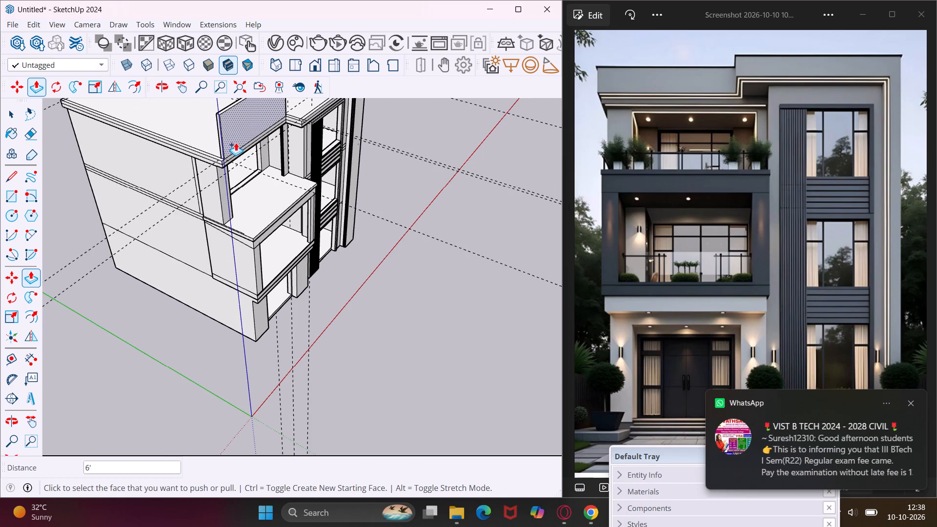
middle_click_drag(231, 140, 272, 140)
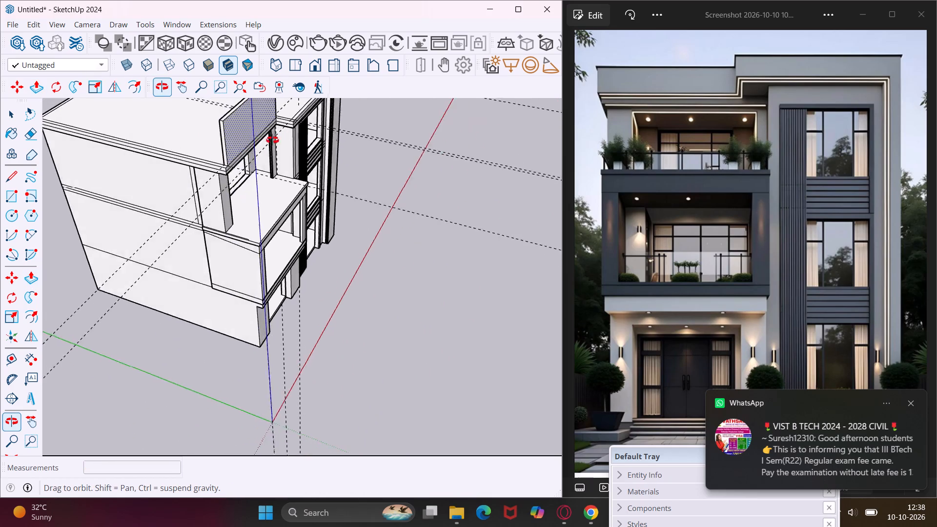
middle_click_drag(272, 140, 224, 28)
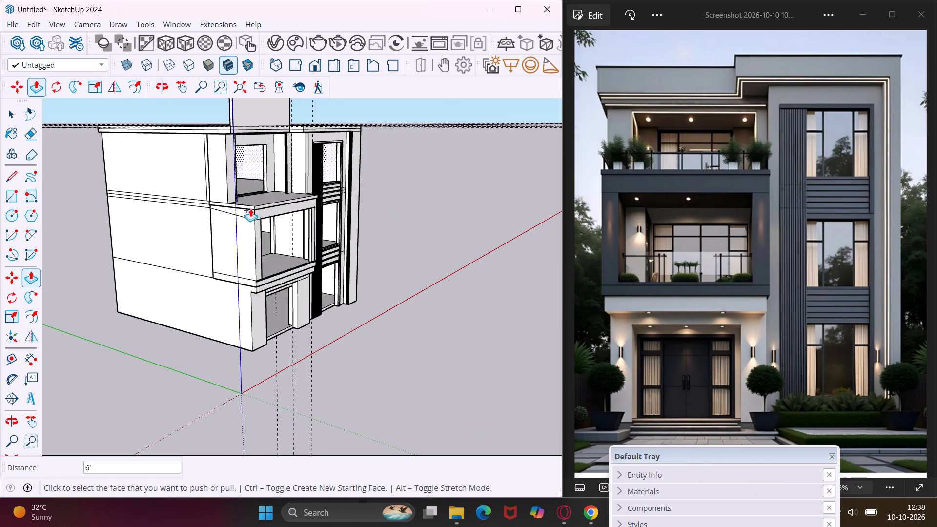
middle_click_drag(279, 255, 171, 240)
middle_click_drag(168, 233, 140, 232)
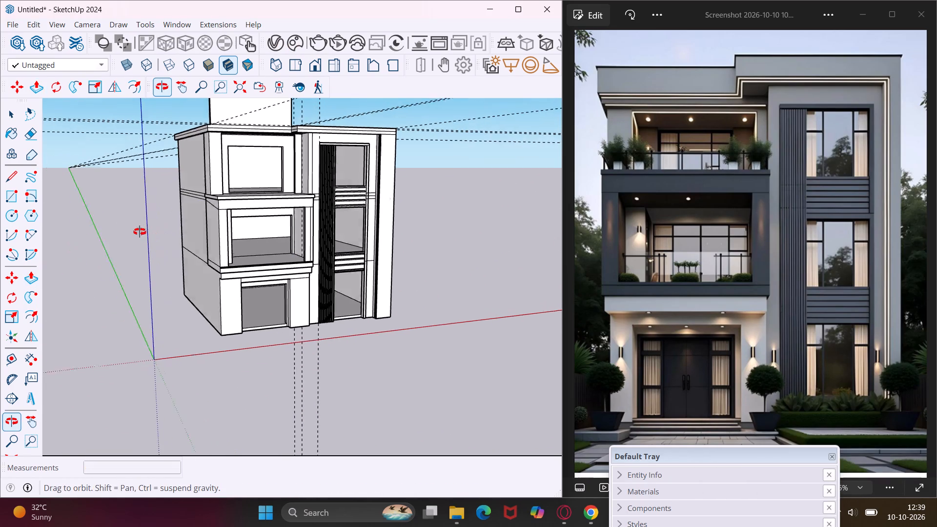
middle_click_drag(140, 232, 130, 232)
scroll(129, 232, "down", 3)
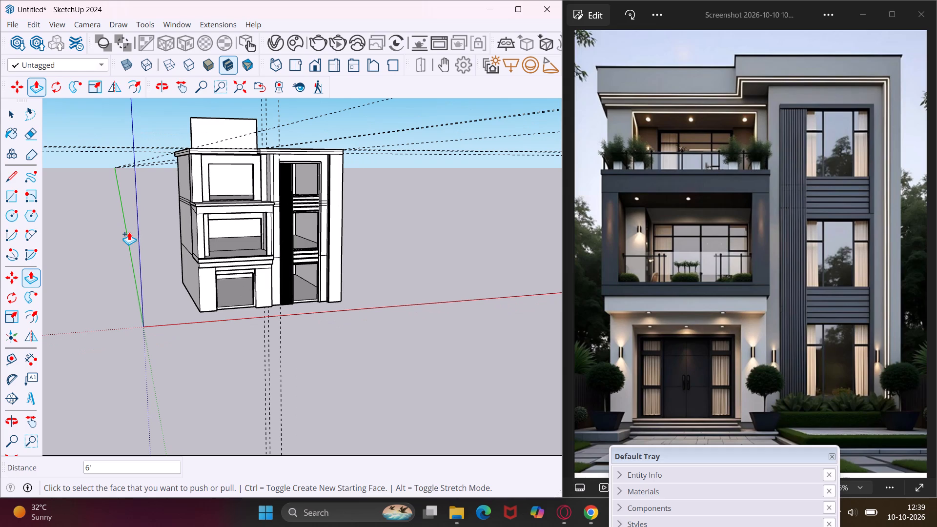
key("ctrl+z")
Push/Pull the 6" strip along the front roof edge above the balcony up by 4'.
middle_click_drag(217, 148, 271, 223)
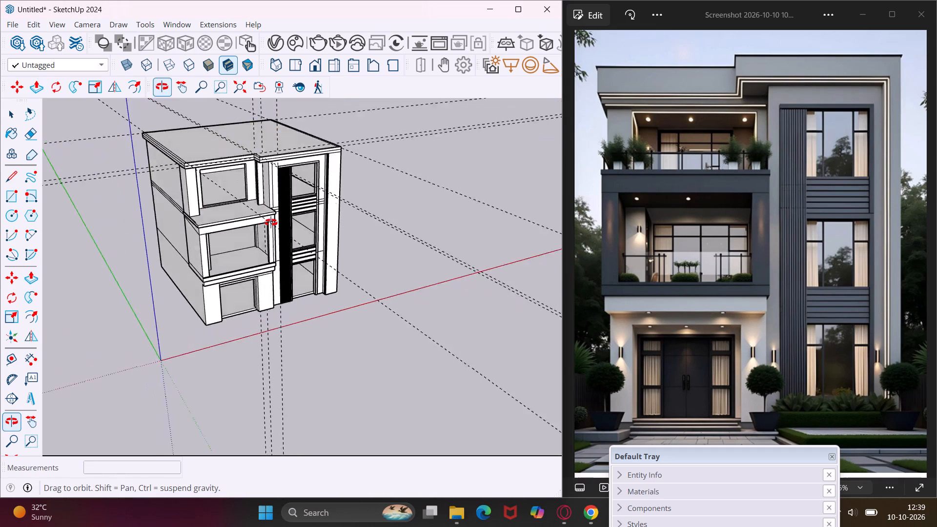
middle_click_drag(271, 223, 358, 283)
scroll(234, 212, "up", 12)
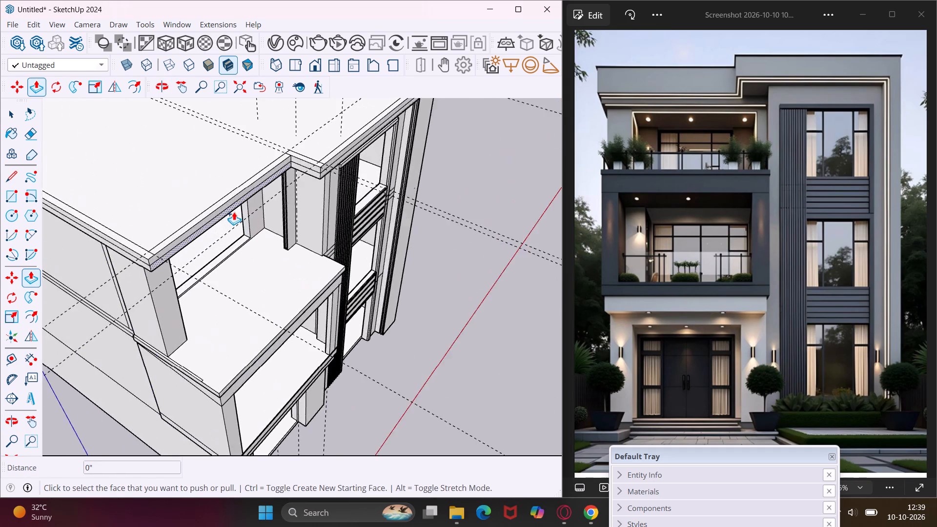
scroll(234, 212, "up", 2)
scroll(152, 237, "up", 9)
left_click(155, 225)
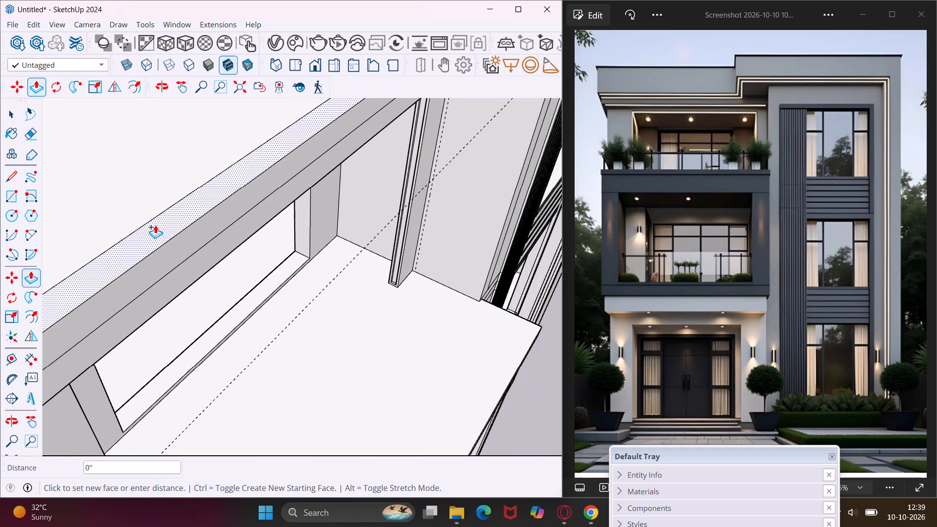
type("4'")
key("Return")
Raise the strips along the balcony-side roof edge, the roof step and the front edge above the tall window bay by the same 4'.
scroll(154, 204, "down", 6)
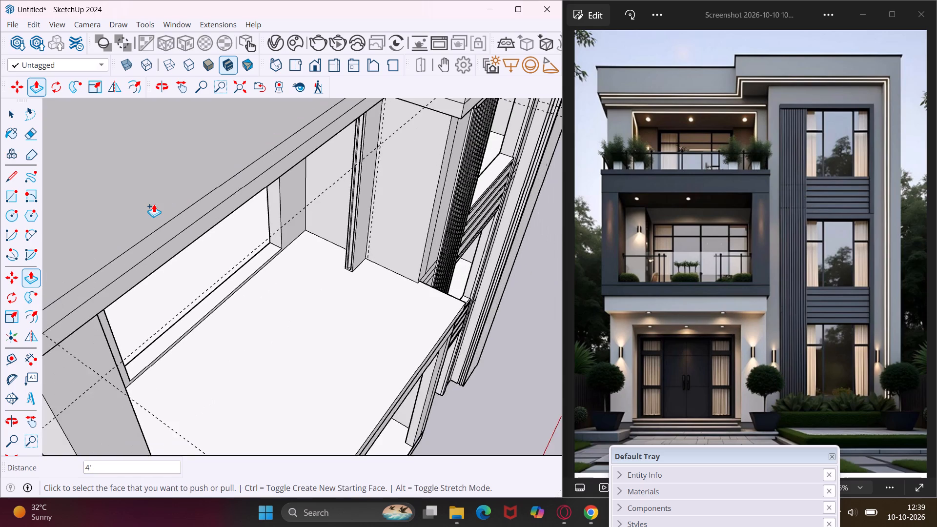
scroll(154, 204, "down", 10)
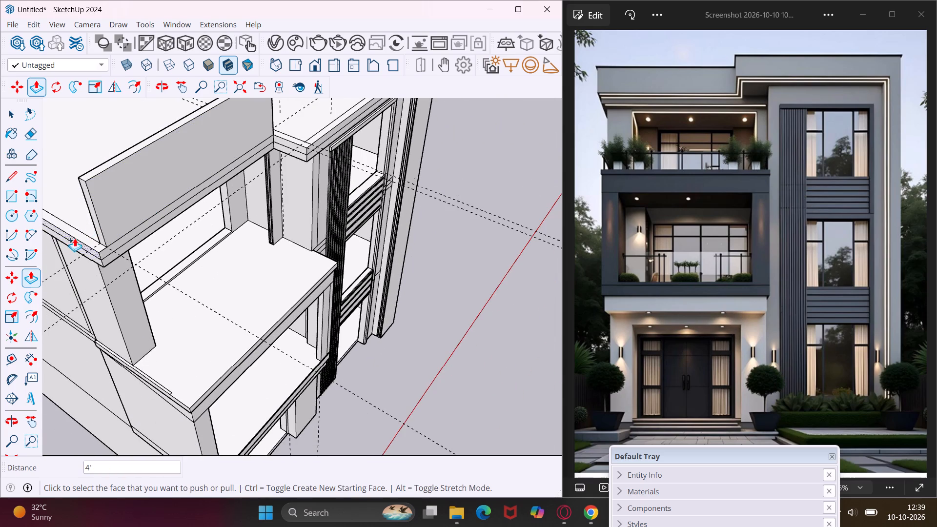
scroll(91, 233, "up", 9)
double_click(96, 250)
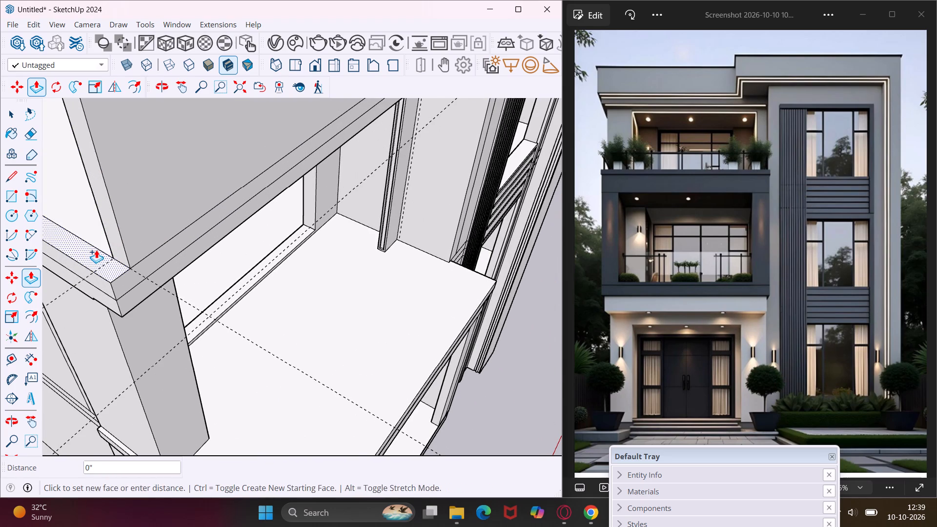
scroll(96, 250, "down", 8)
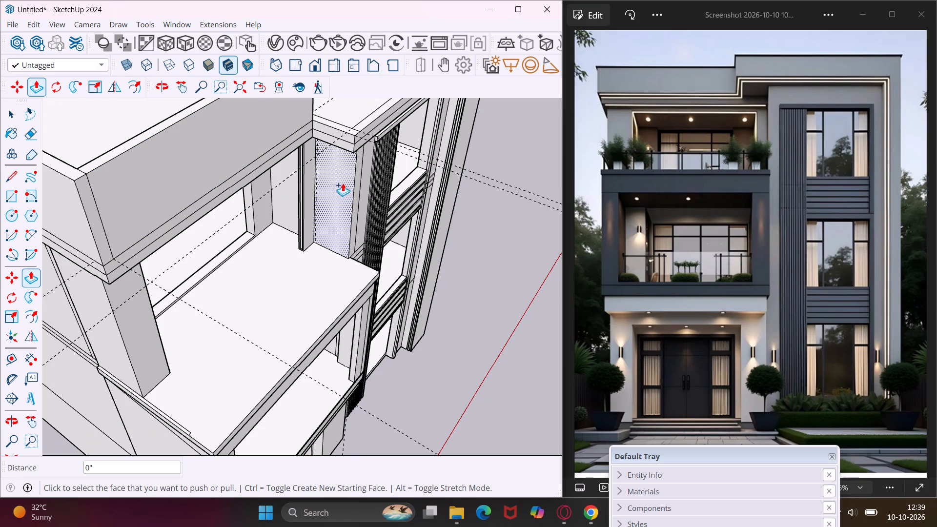
scroll(354, 122, "up", 13)
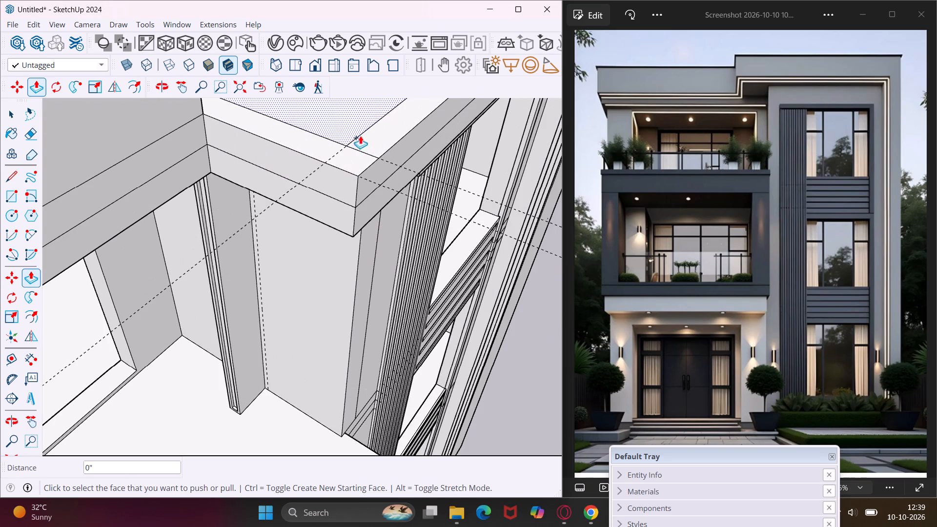
double_click(346, 154)
double_click(390, 132)
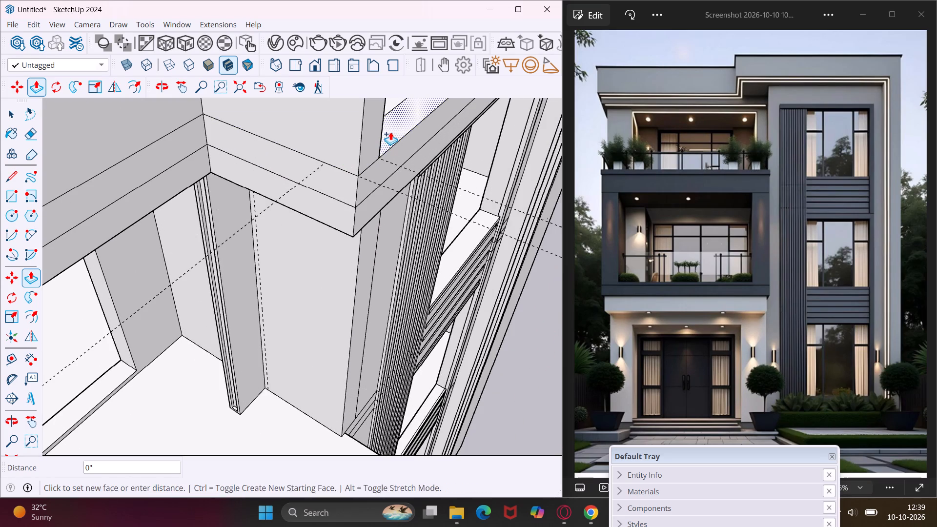
Raise the strip along the roof's side edge beside the tall window bay by the same 4'.
scroll(366, 129, "down", 18)
scroll(362, 129, "down", 7)
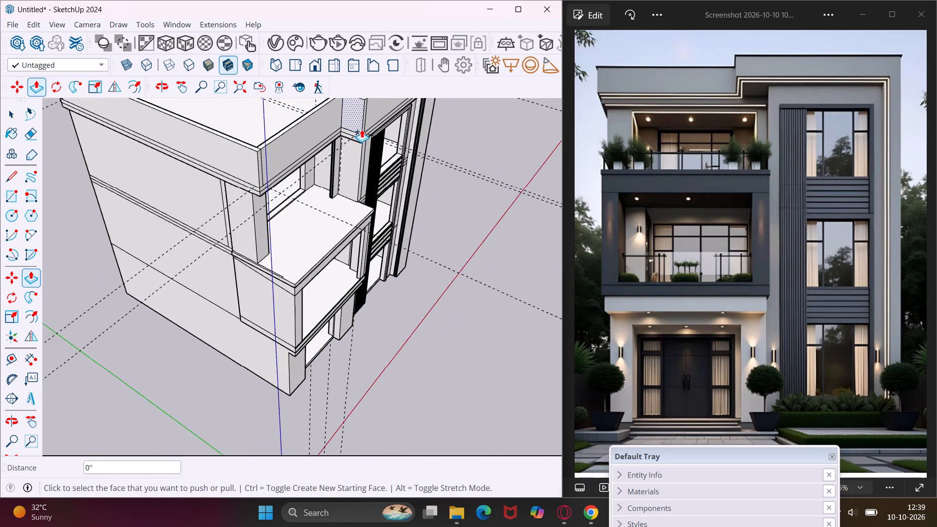
scroll(362, 129, "down", 5)
middle_click_drag(398, 120, 166, 154)
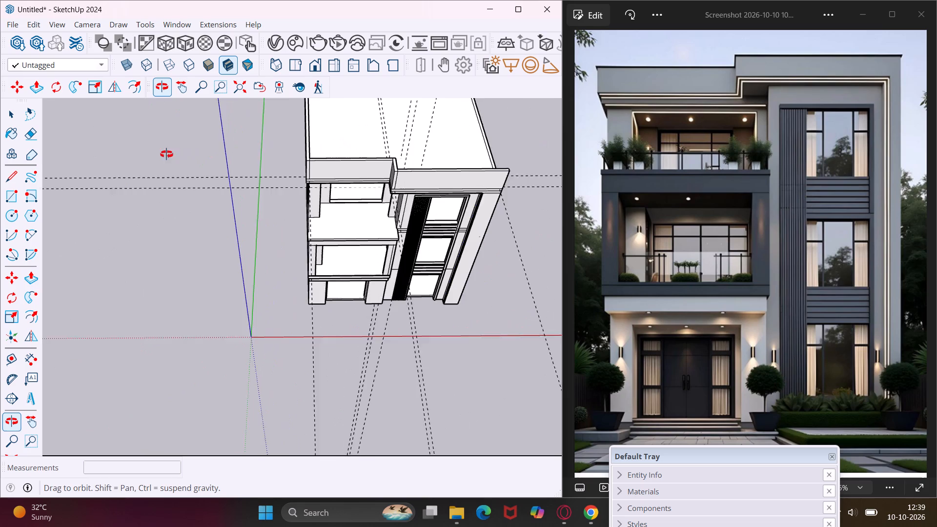
middle_click_drag(166, 154, 144, 154)
middle_click_drag(448, 204, 313, 150)
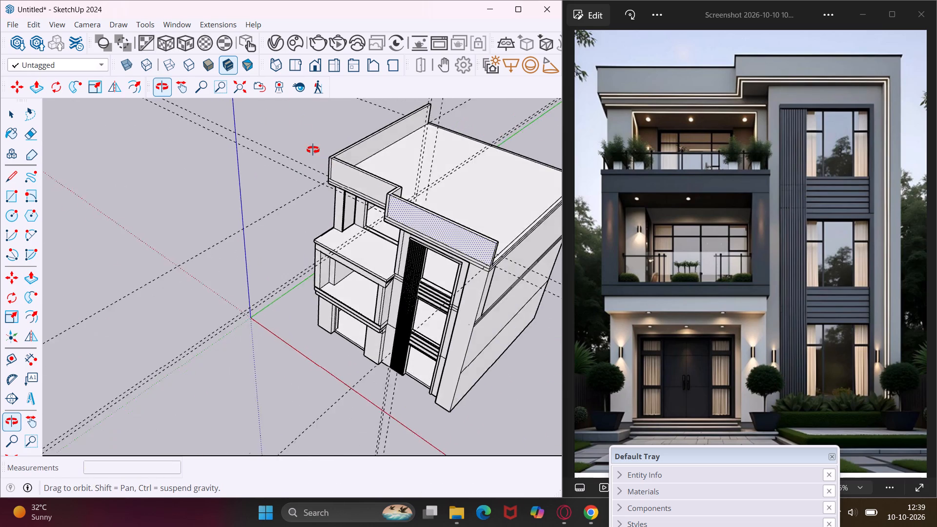
middle_click_drag(313, 150, 291, 122)
scroll(490, 236, "up", 8)
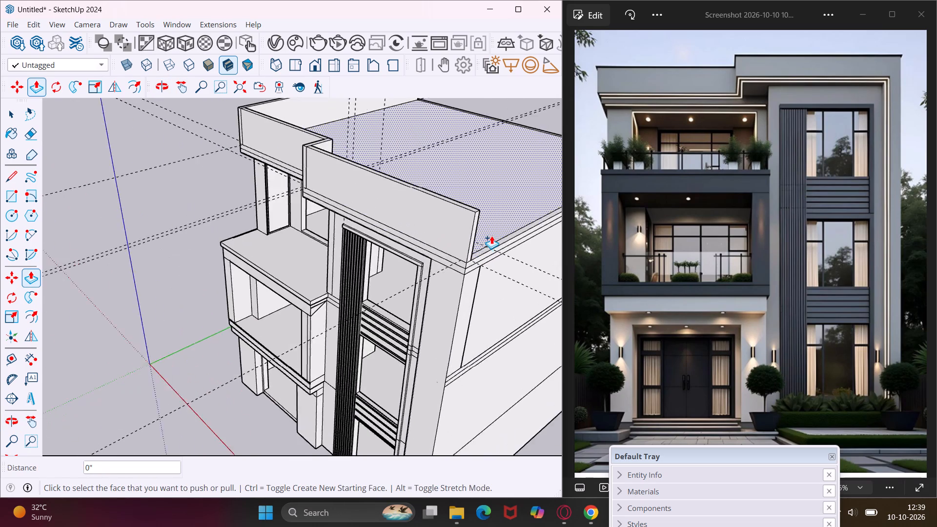
scroll(491, 236, "up", 9)
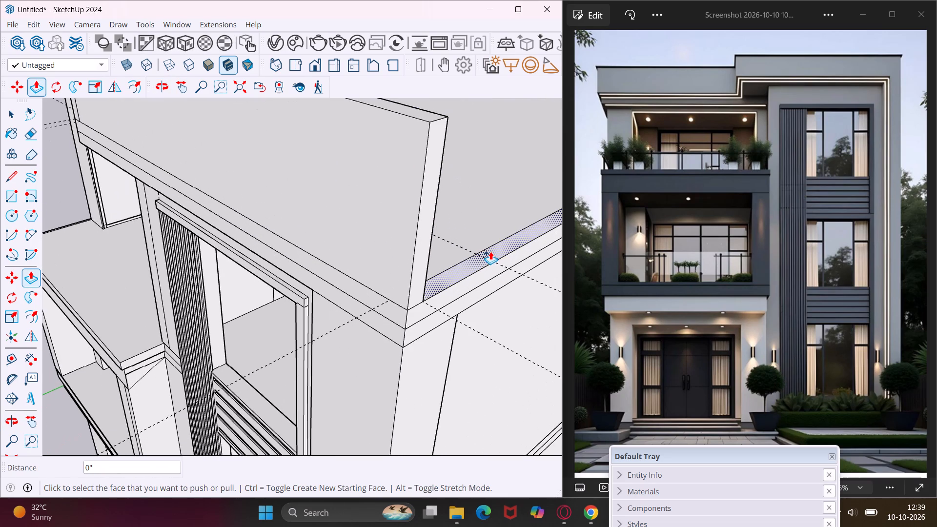
scroll(478, 263, "up", 5)
double_click(478, 263)
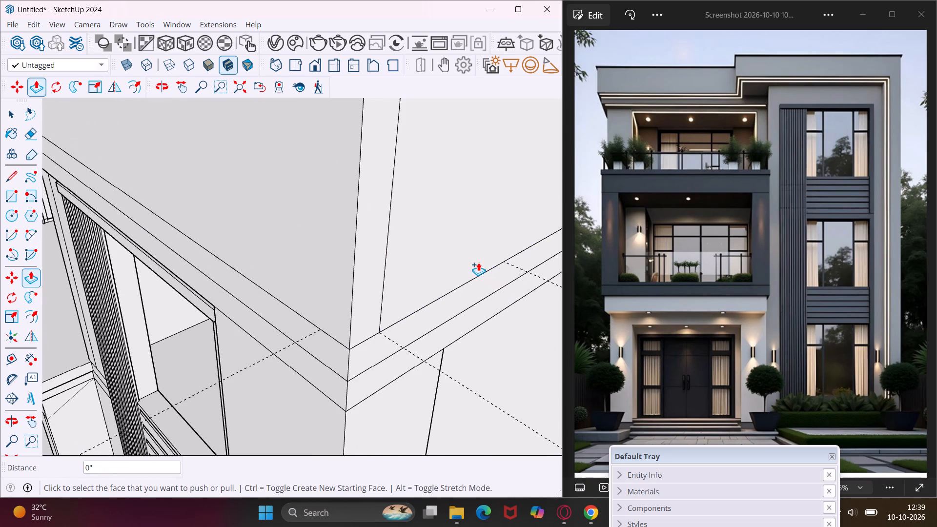
Raise the strip along the roof's back edge by the same 4' to close the parapet loop.
middle_click_drag(435, 260, 459, 254)
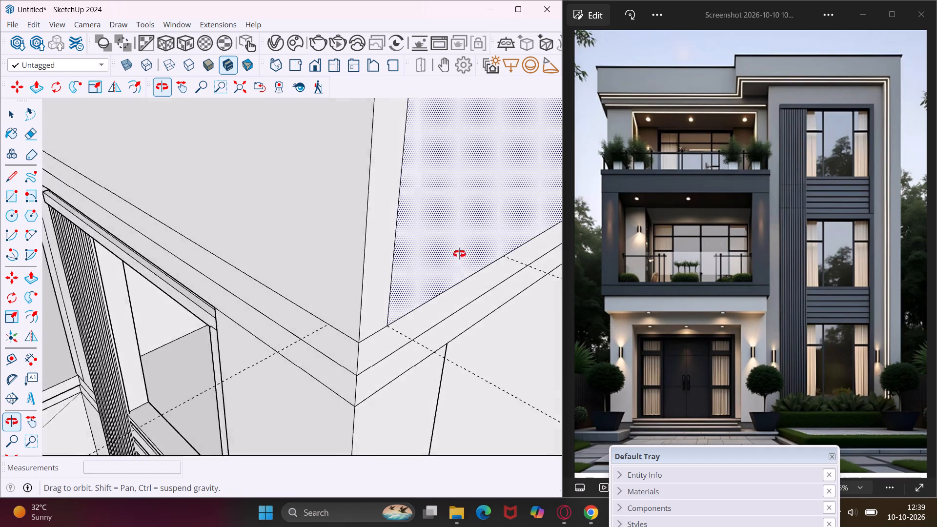
middle_click_drag(459, 254, 525, 234)
scroll(428, 234, "down", 5)
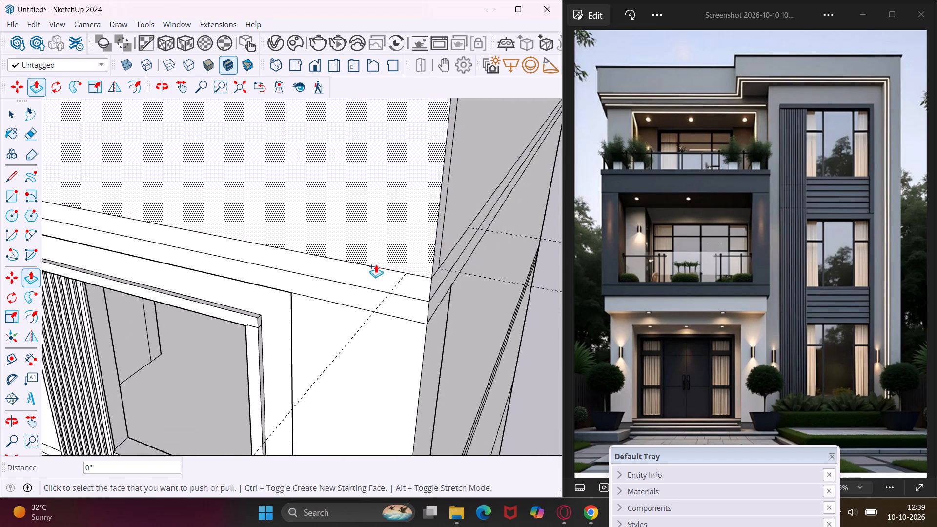
middle_click_drag(376, 264, 521, 200)
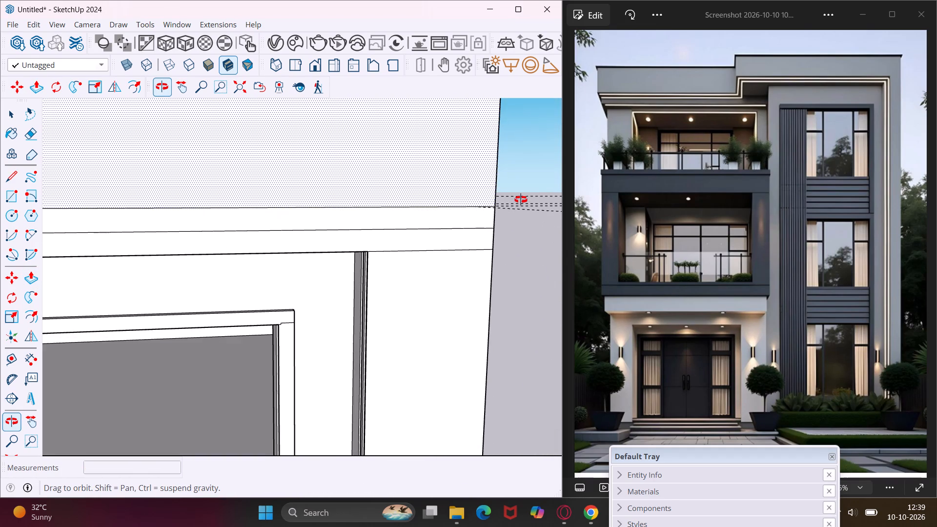
middle_click_drag(521, 200, 176, 237)
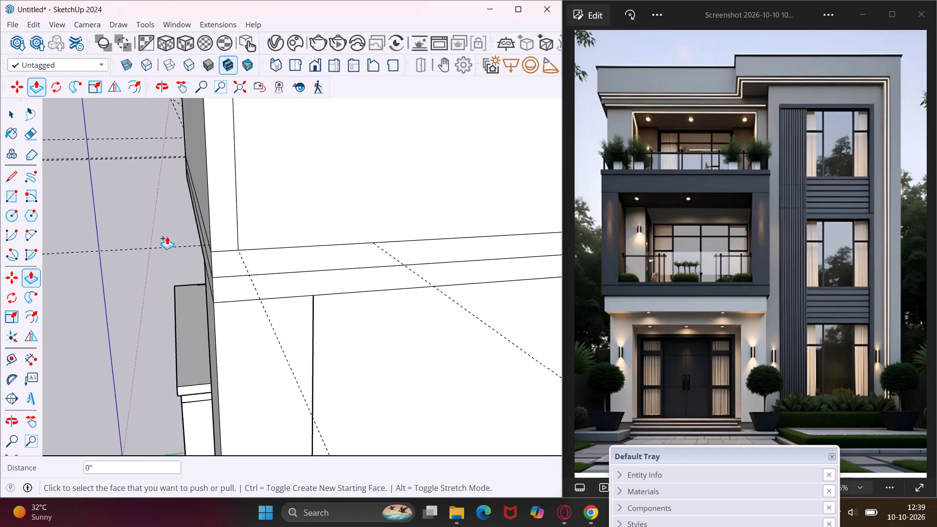
scroll(151, 227, "down", 13)
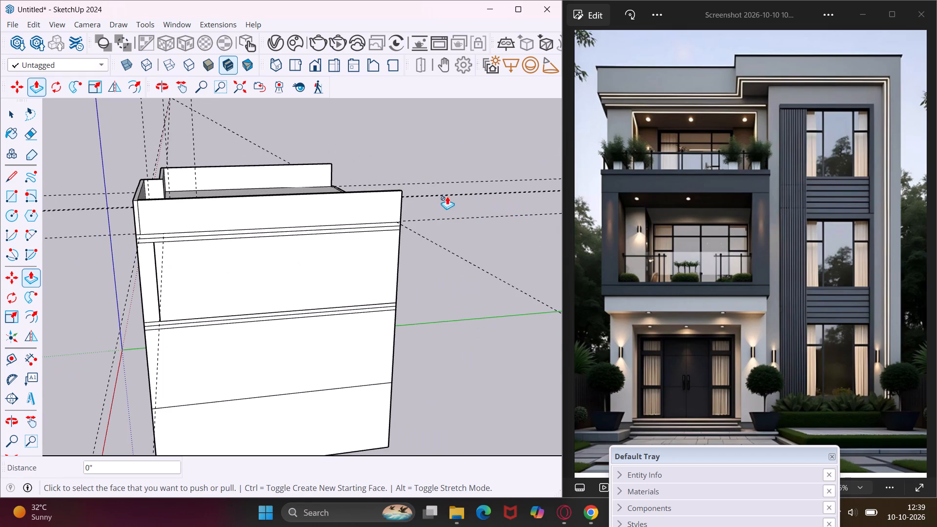
middle_click_drag(447, 196, 286, 209)
scroll(340, 216, "up", 6)
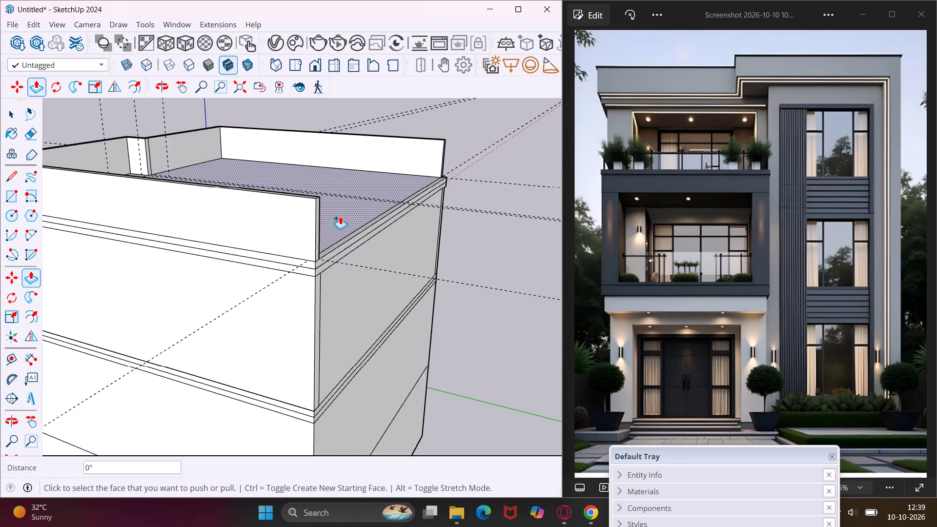
scroll(340, 216, "up", 11)
double_click(417, 300)
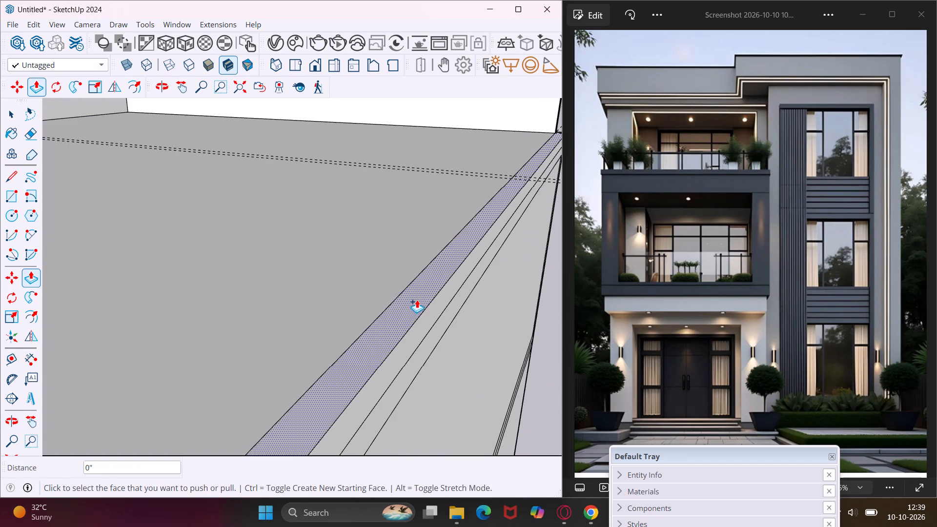
scroll(423, 268, "down", 16)
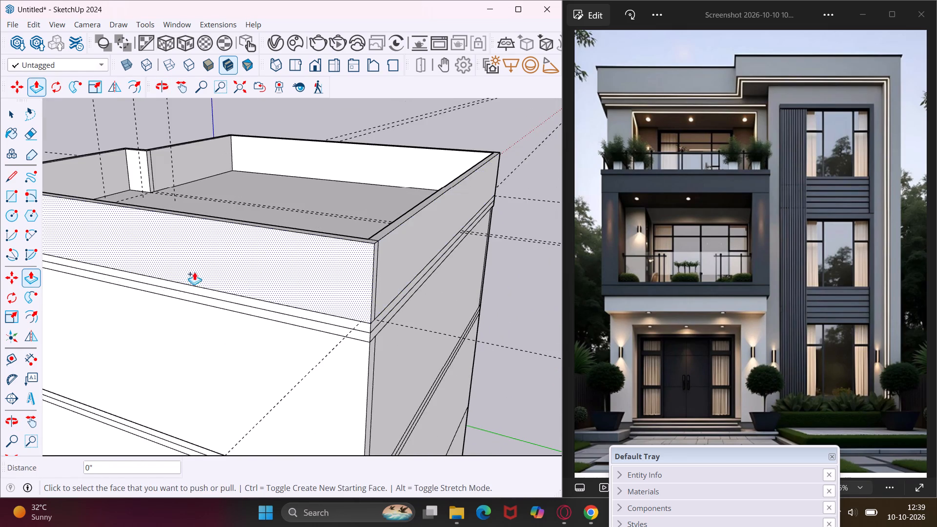
middle_click_drag(191, 268, 564, 285)
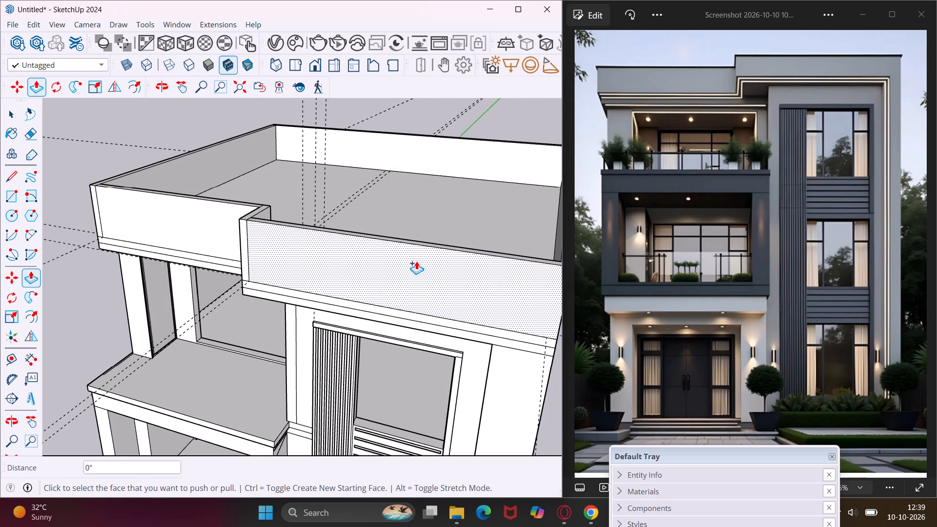
key("Escape")
key("space")
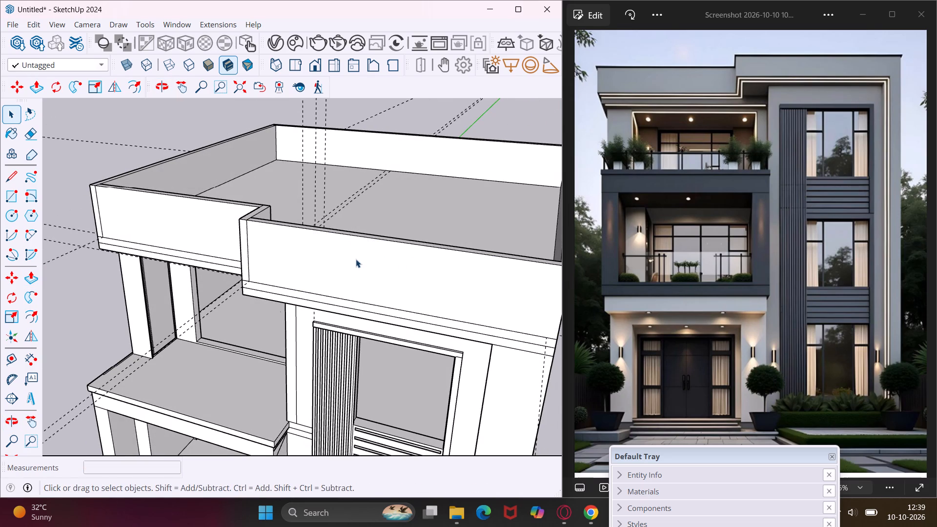
Delete all construction guides from the model.
left_click(35, 24)
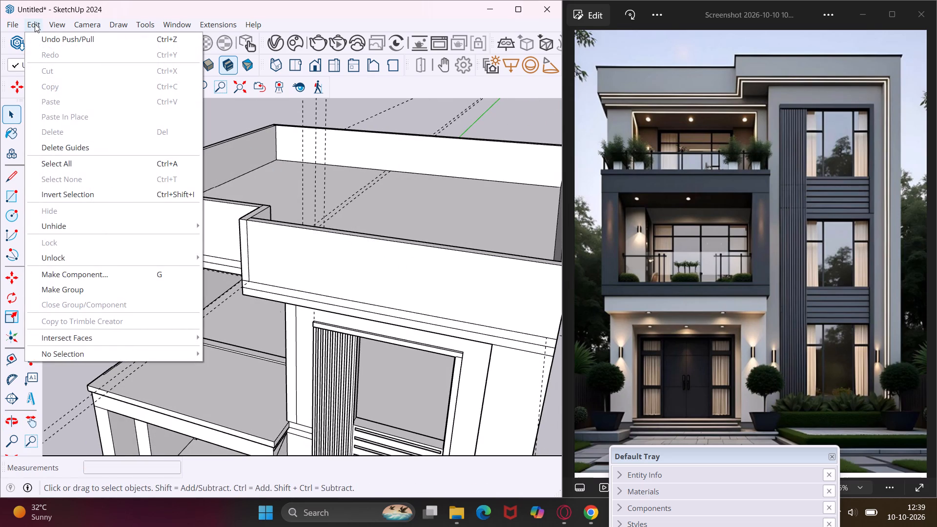
left_click(66, 149)
scroll(140, 191, "down", 2)
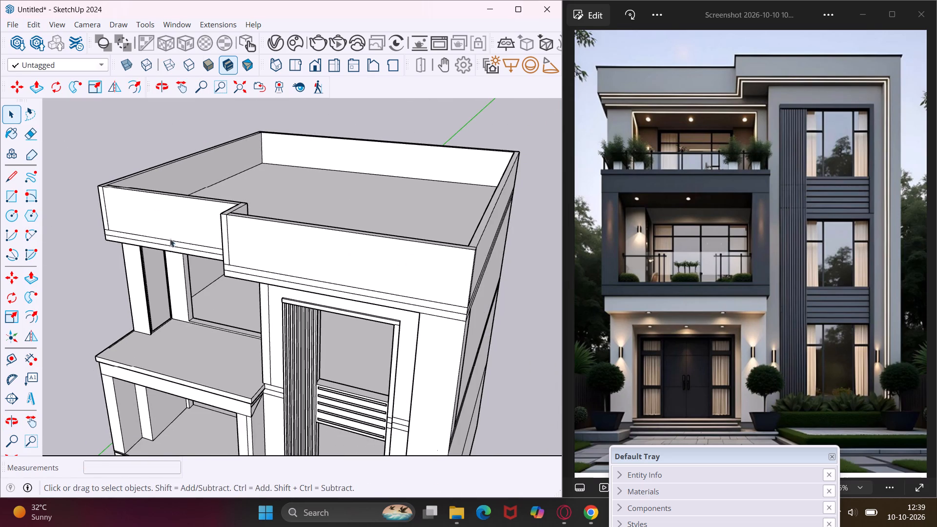
middle_click_drag(177, 271, 346, 113)
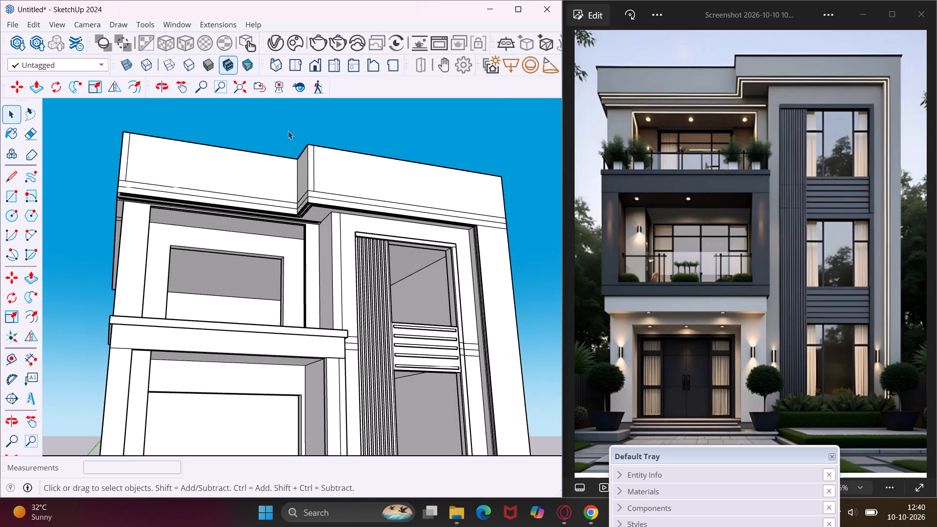
Erase the lower horizontal line below the parapet on the balcony section's side face and front face.
scroll(145, 197, "up", 12)
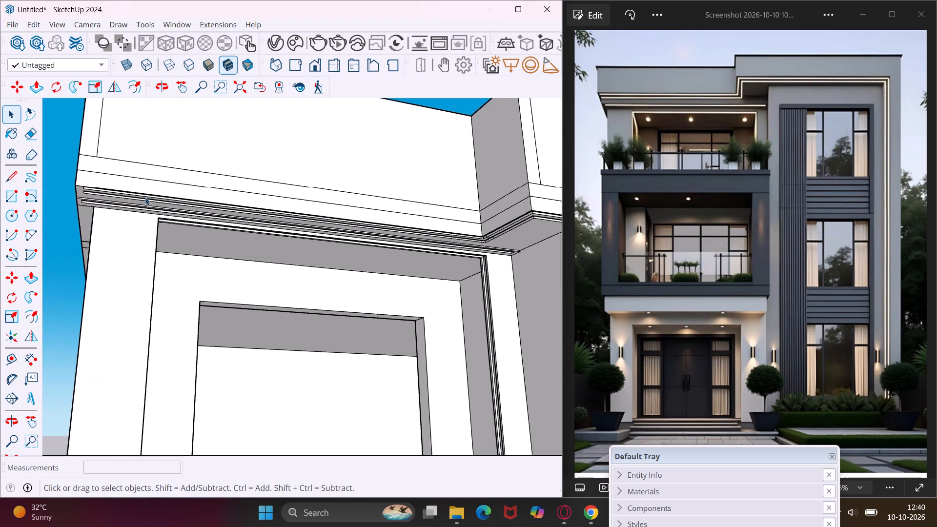
scroll(145, 197, "up", 1)
middle_click_drag(145, 197, 304, 206)
scroll(305, 203, "up", 1)
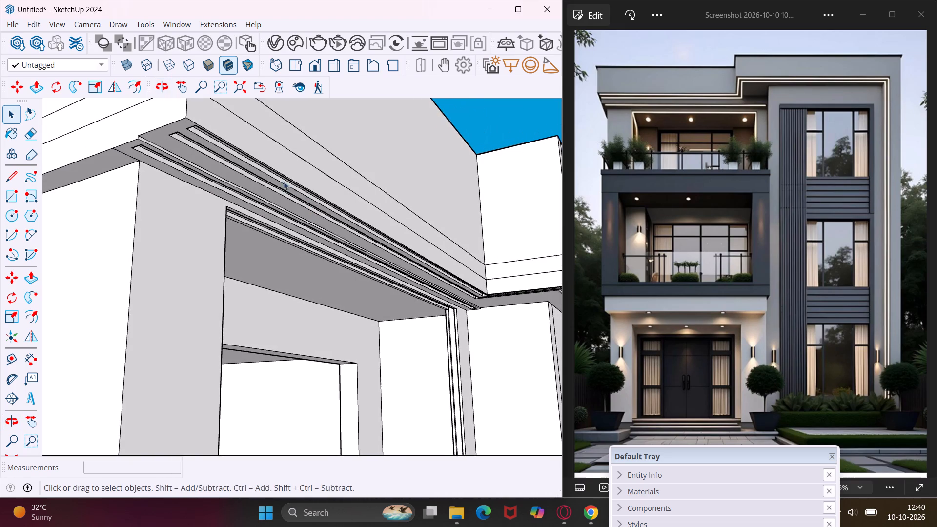
scroll(281, 180, "up", 4)
middle_click_drag(281, 180, 387, 200)
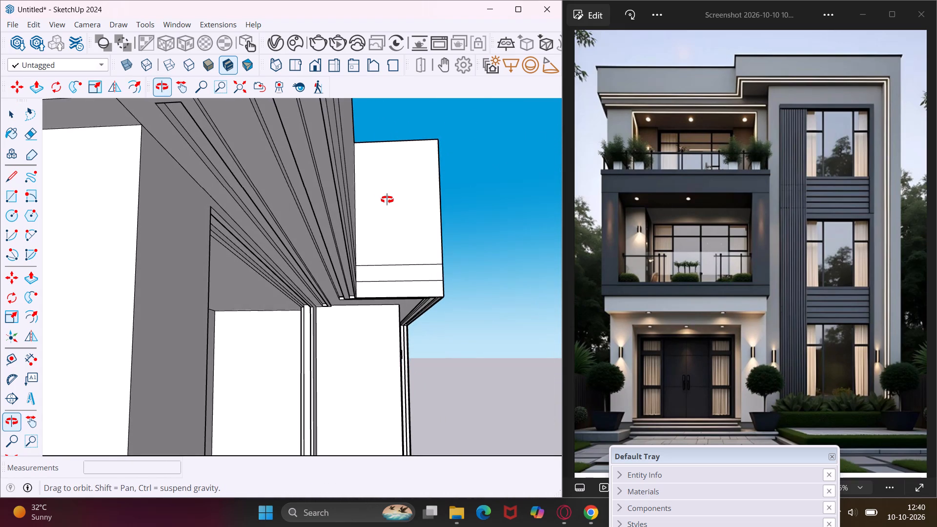
middle_click_drag(387, 200, 347, 207)
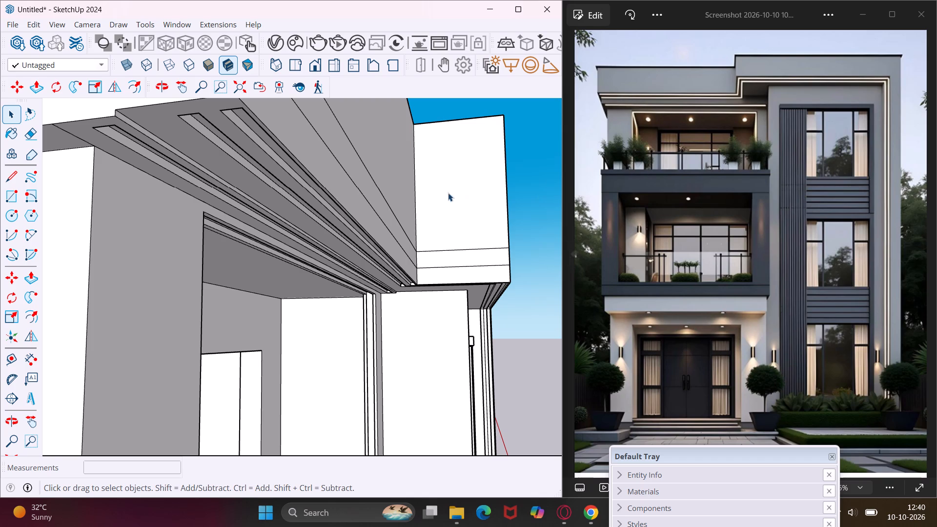
middle_click_drag(382, 199, 291, 256)
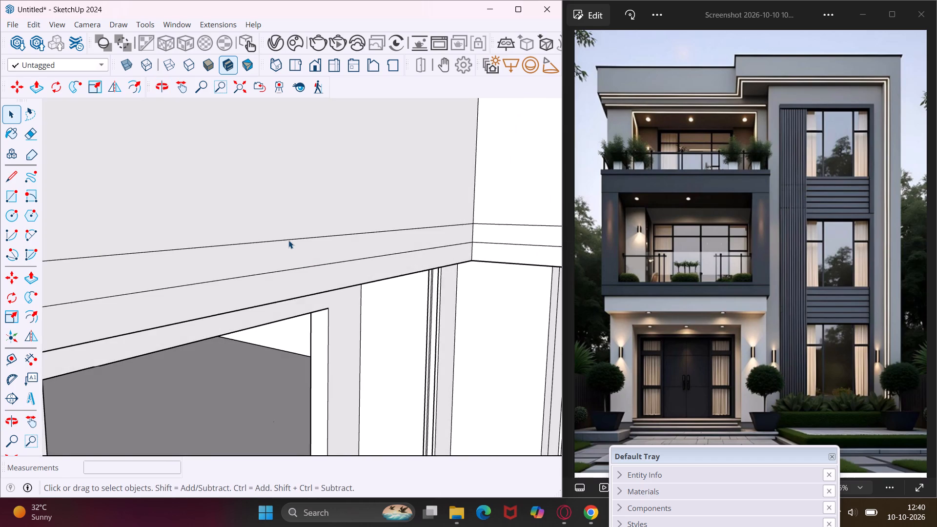
scroll(288, 240, "down", 3)
middle_click_drag(289, 241, 405, 246)
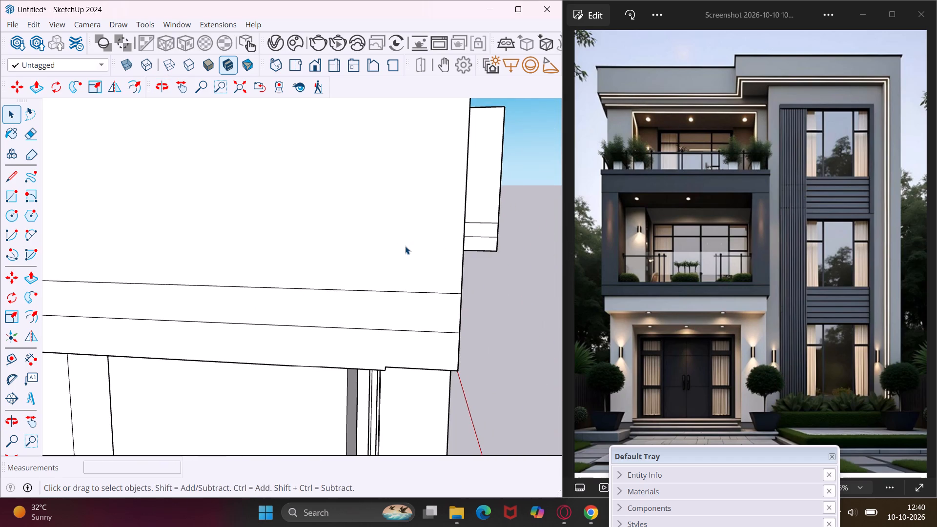
key("e")
left_click(403, 331)
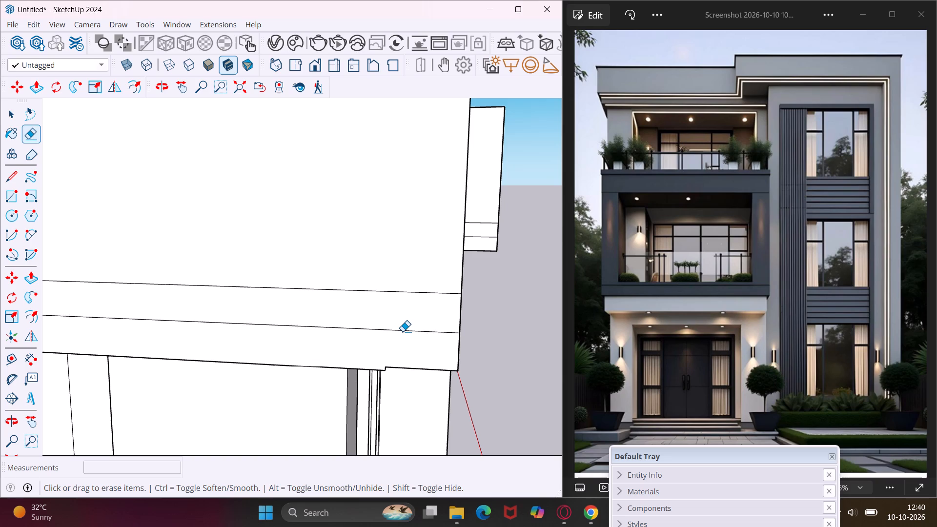
middle_click_drag(421, 331, 276, 311)
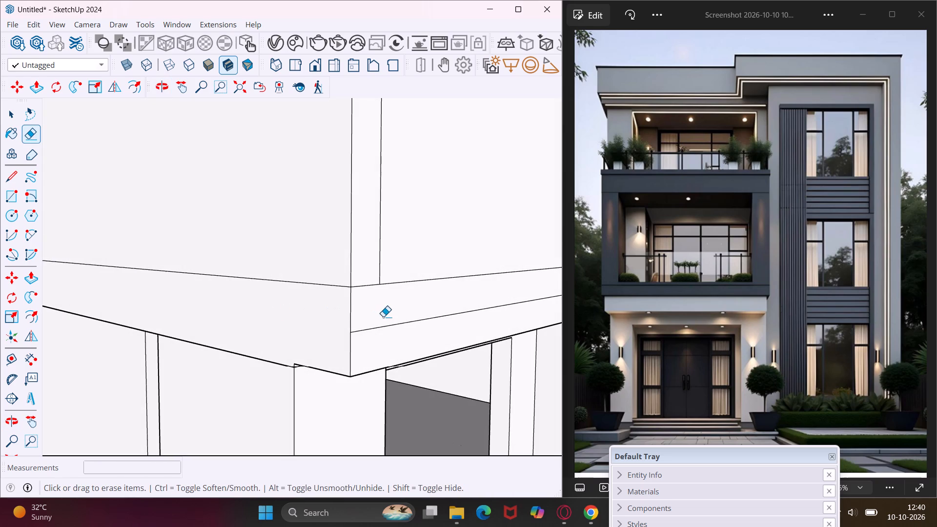
left_click(380, 326)
Erase the same lower horizontal line on the roof step's return face and the front face above the tall window bay.
middle_click_drag(379, 326, 238, 325)
scroll(208, 308, "down", 4)
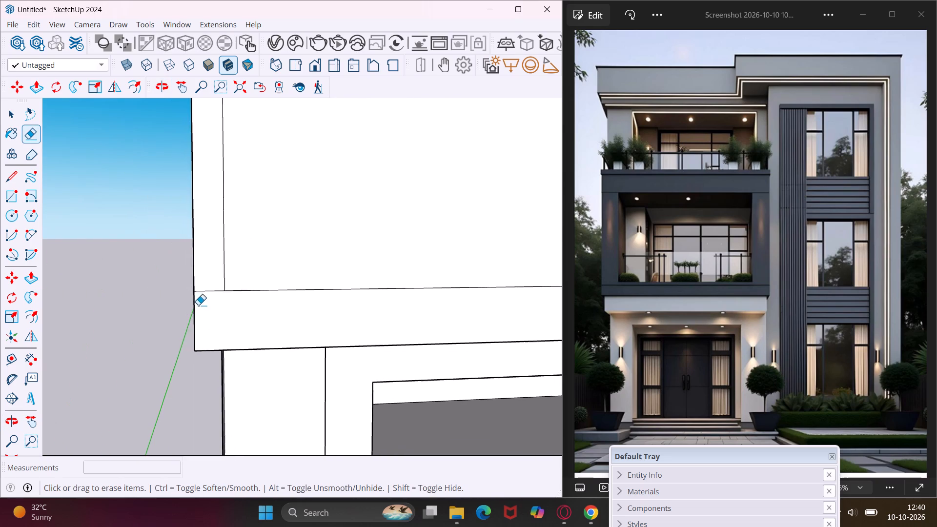
scroll(194, 302, "down", 9)
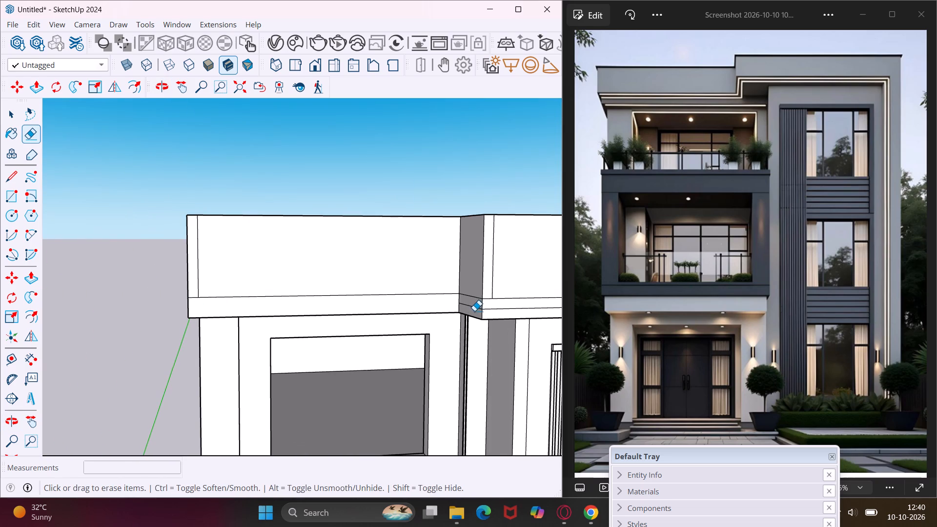
scroll(474, 310, "up", 8)
left_click(471, 303)
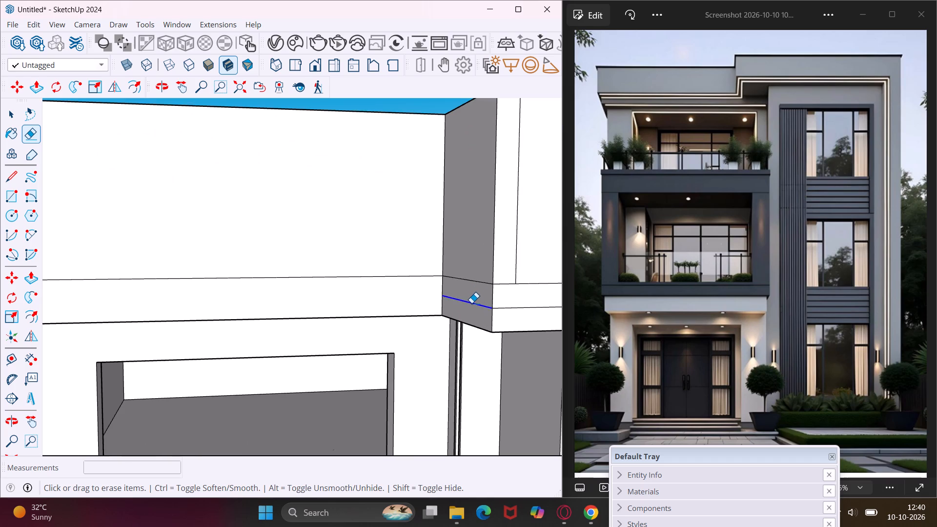
left_click(502, 309)
Erase the lower horizontal line and the vertical line near the front corner on the parapet's side face beside the tall window bay.
middle_click_drag(501, 308, 562, 305)
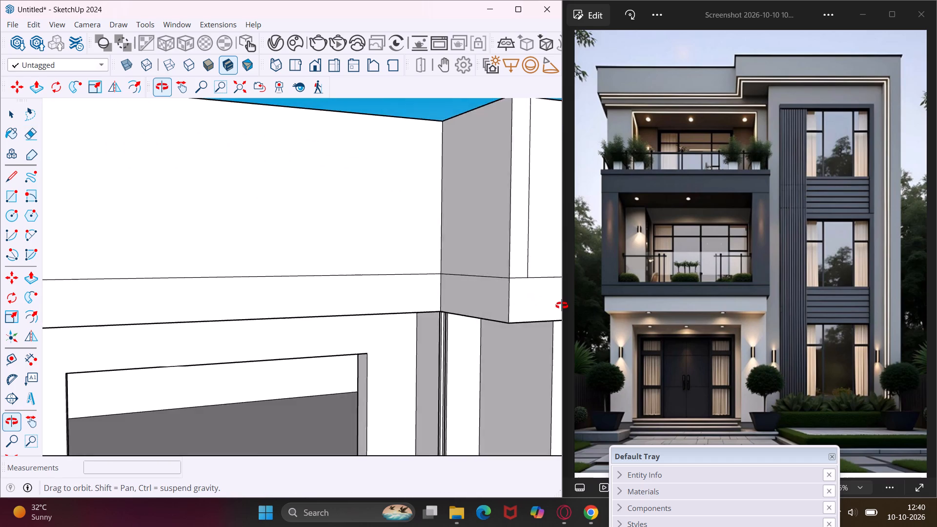
middle_click_drag(562, 305, 587, 303)
scroll(407, 290, "down", 4)
middle_click_drag(404, 289, 560, 243)
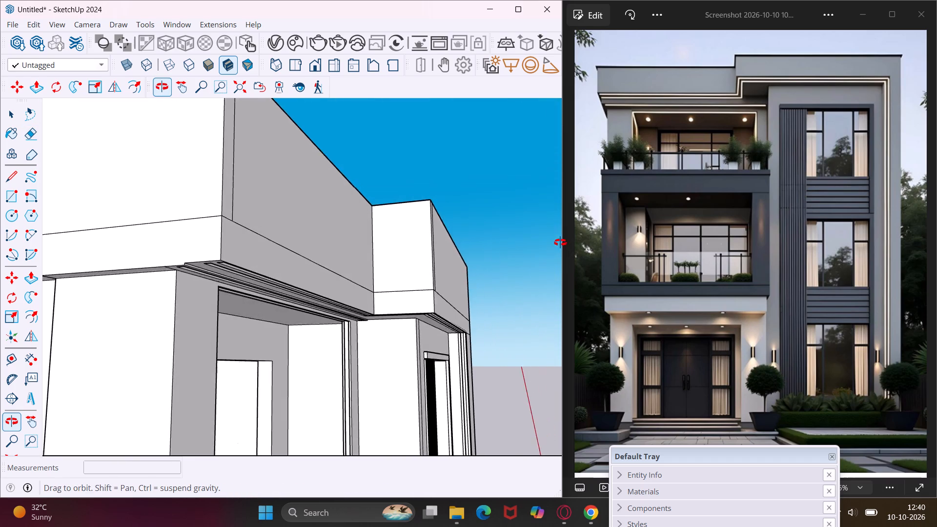
middle_click_drag(560, 243, 380, 256)
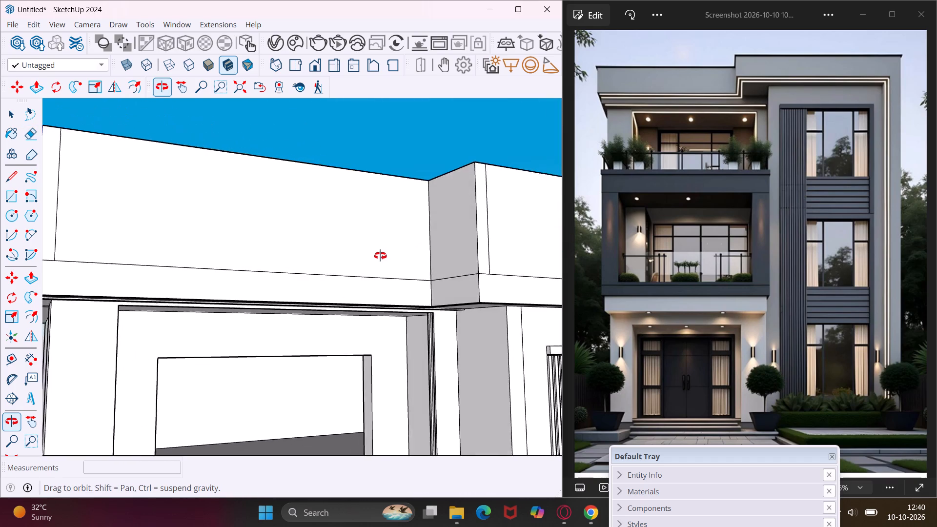
middle_click_drag(380, 256, 327, 262)
scroll(285, 263, "down", 8)
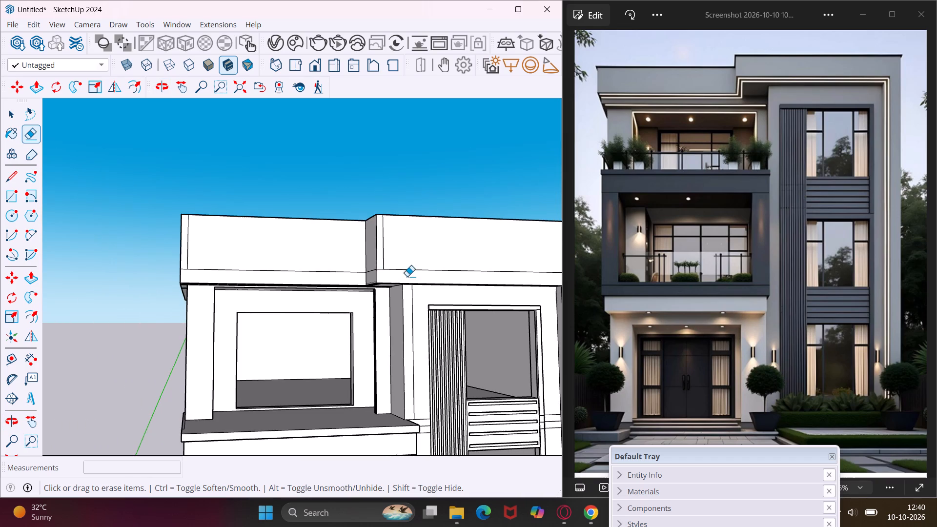
middle_click_drag(463, 284, 207, 287)
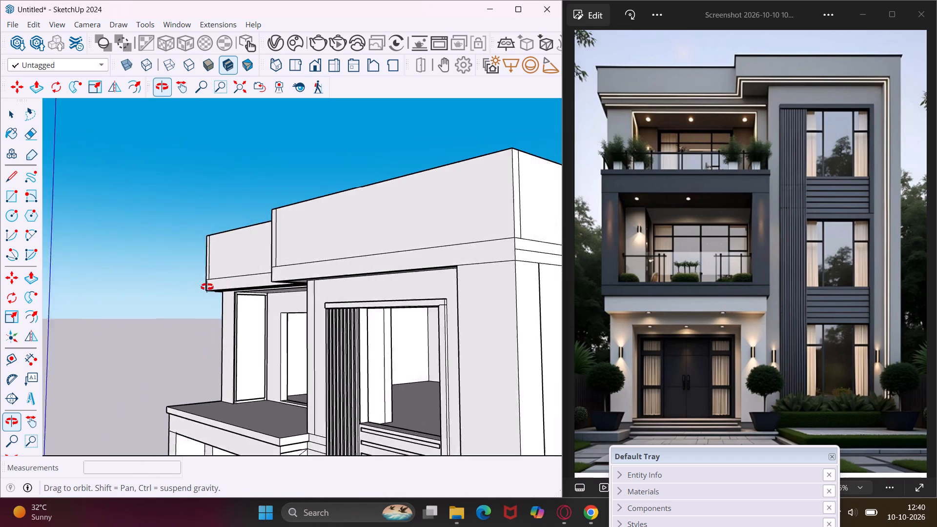
middle_click_drag(207, 287, 165, 294)
left_click(426, 264)
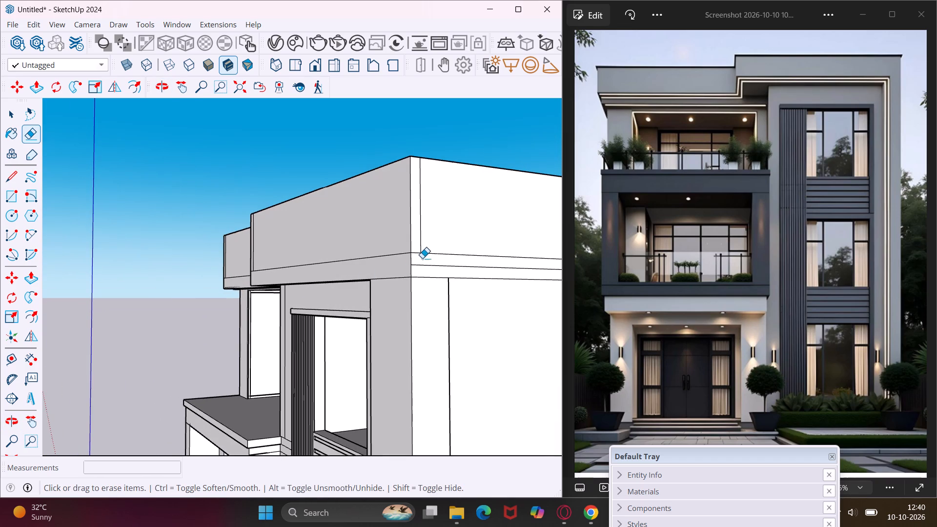
left_click(422, 267)
left_click(422, 233)
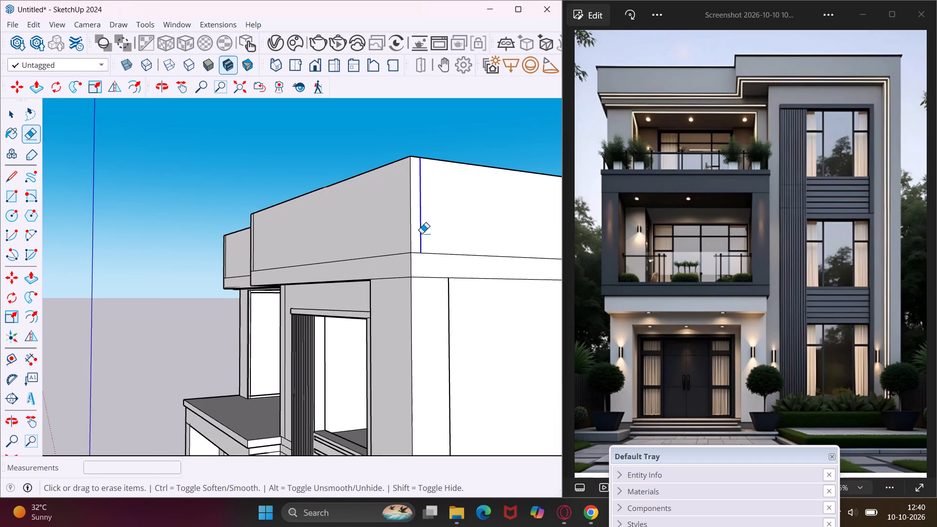
Erase the short seam line across the outer groove on the roof overhang's underside at the roof-step corner.
middle_click_drag(422, 233, 334, 260)
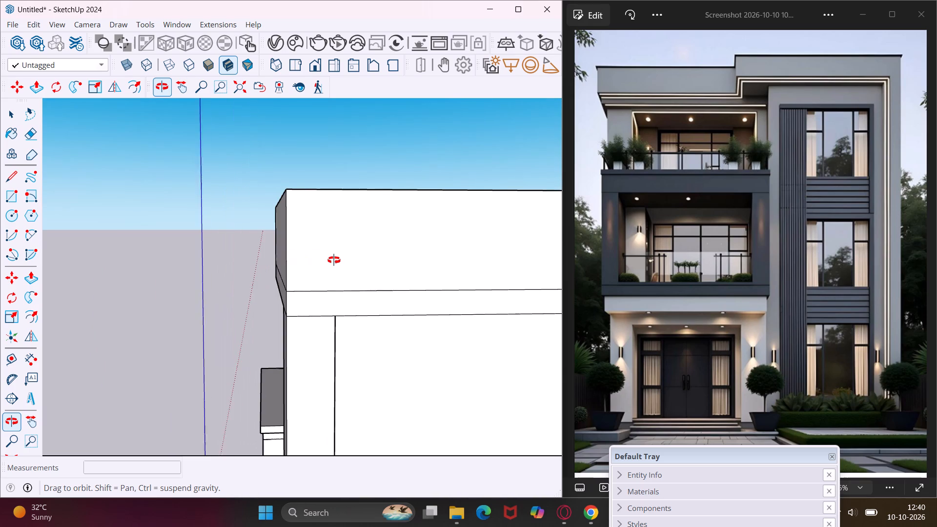
middle_click_drag(334, 260, 630, 123)
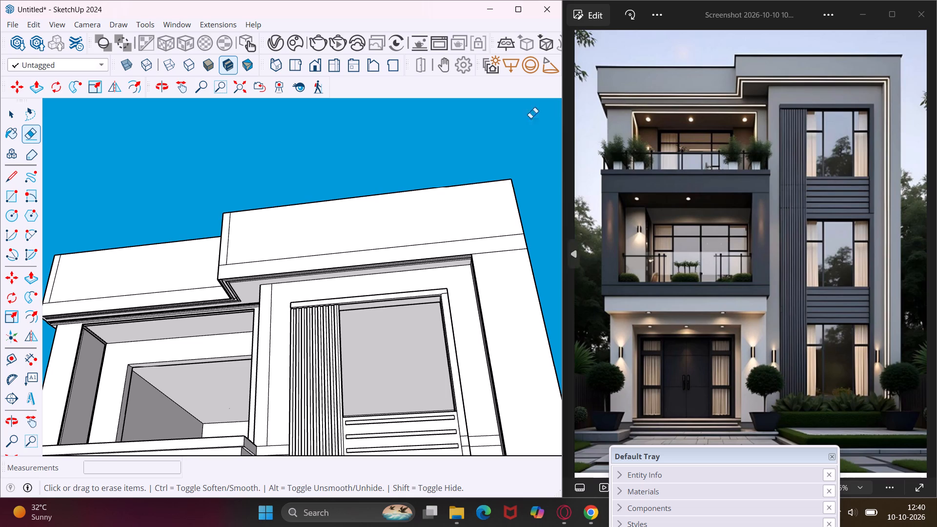
scroll(223, 270, "up", 5)
middle_click_drag(222, 270, 285, 225)
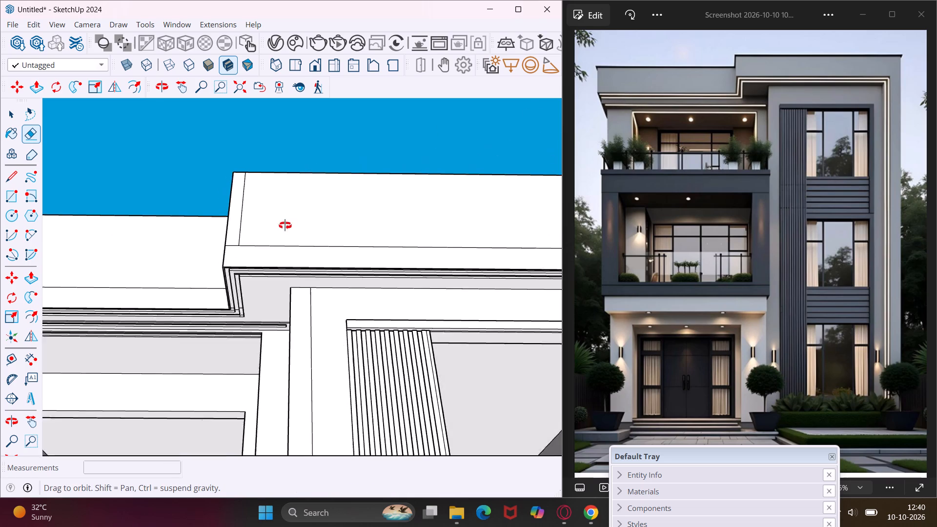
middle_click_drag(285, 225, 323, 189)
scroll(243, 242, "up", 10)
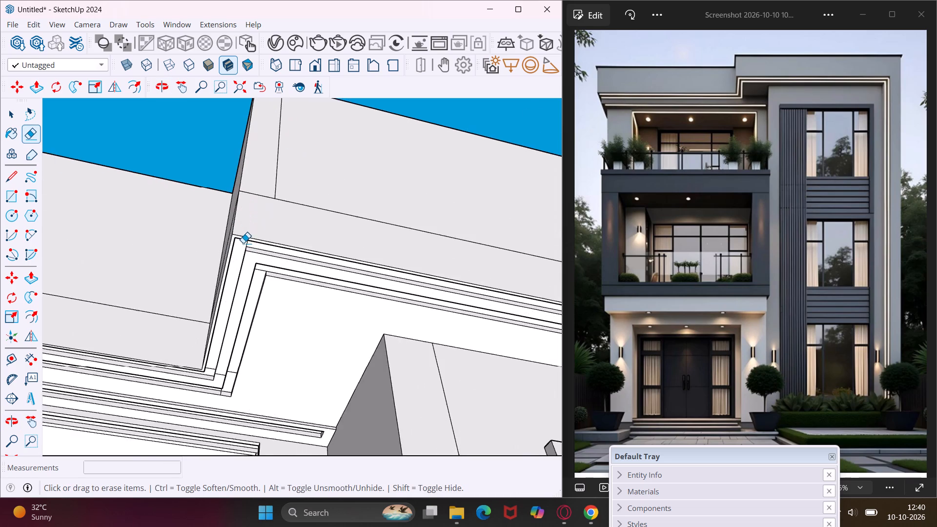
scroll(243, 243, "up", 5)
middle_click_drag(237, 230, 296, 194)
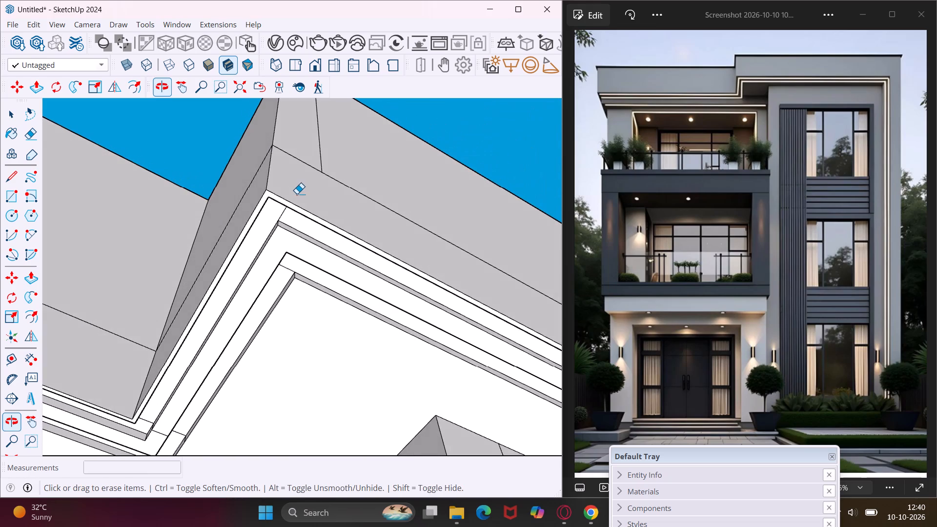
scroll(273, 200, "up", 15)
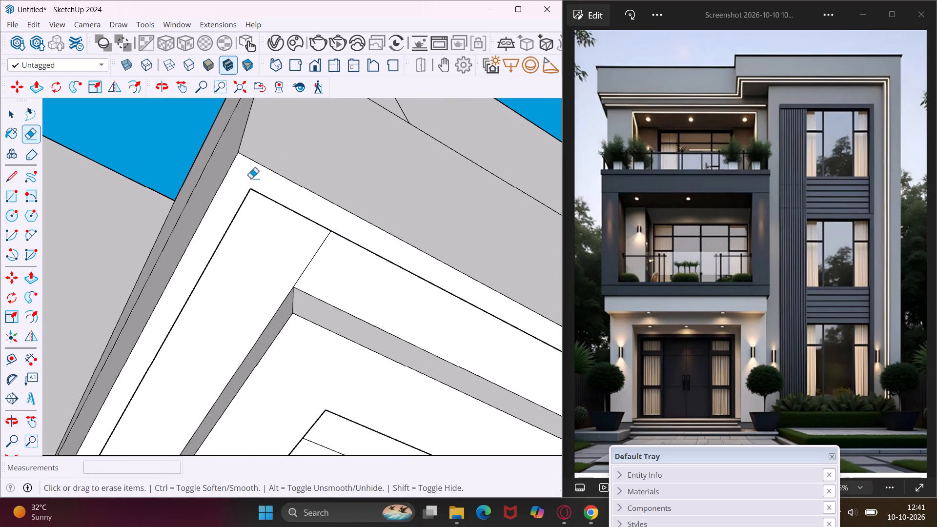
middle_click_drag(305, 230, 378, 223)
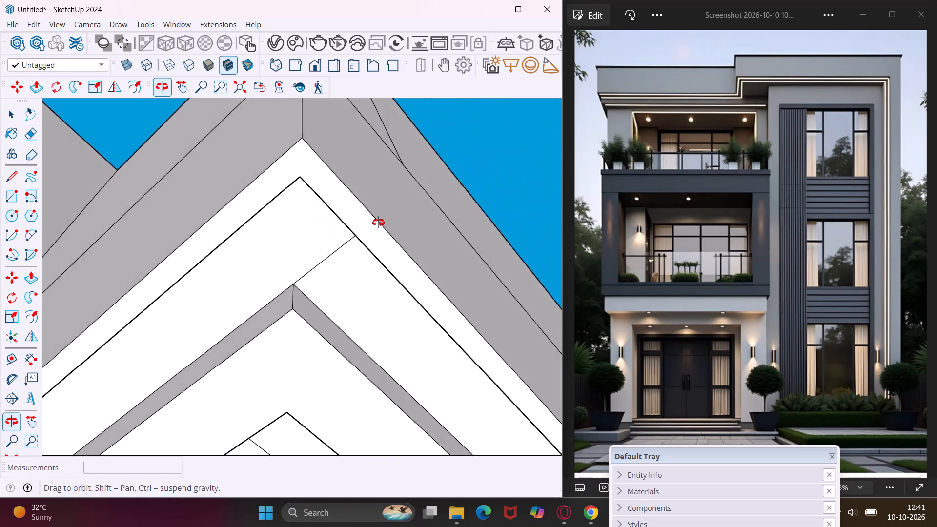
middle_click_drag(378, 223, 528, 155)
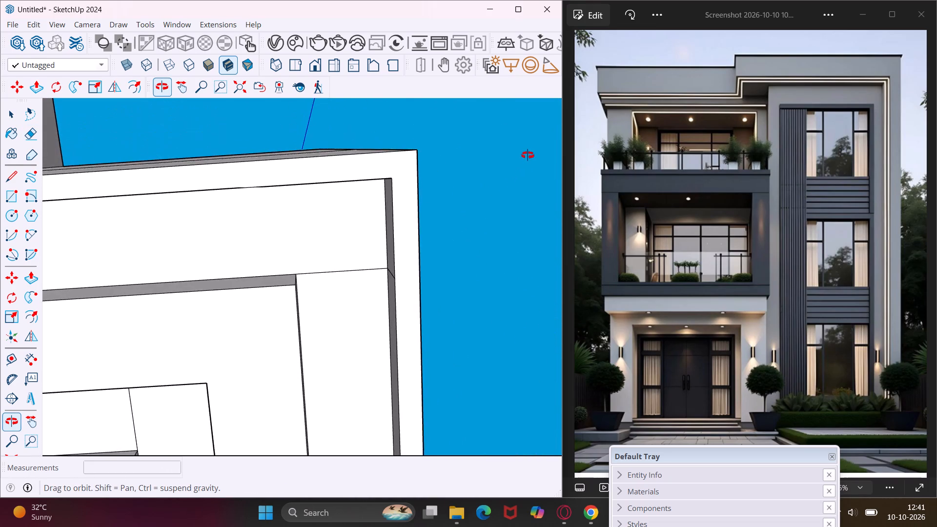
middle_click_drag(528, 155, 465, 193)
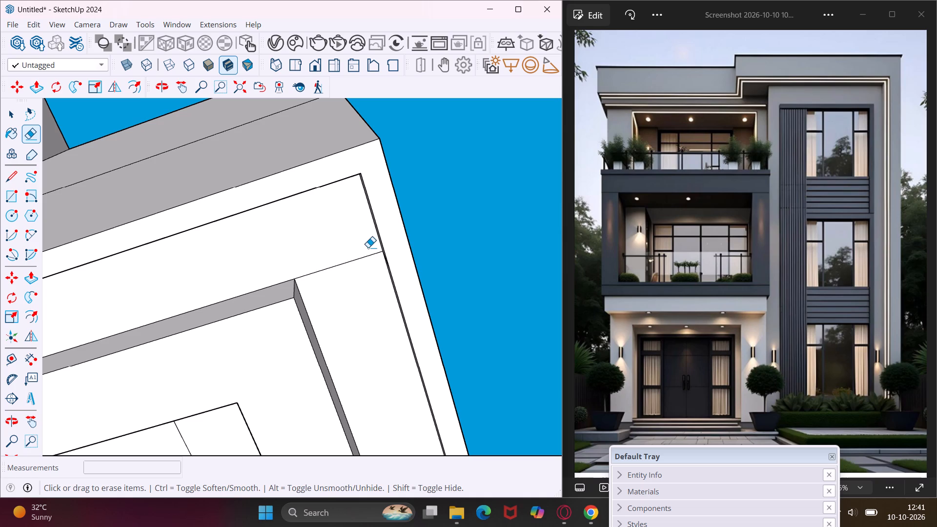
left_click(363, 259)
key("Escape")
key("space")
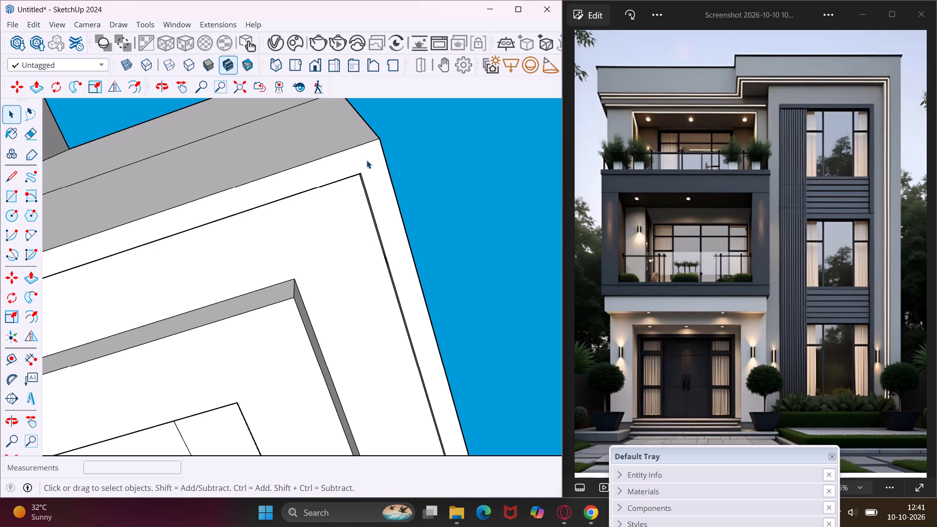
Examine the roof-step corner and the parapet around the tall window bay from below and above.
middle_click_drag(358, 158, 319, 200)
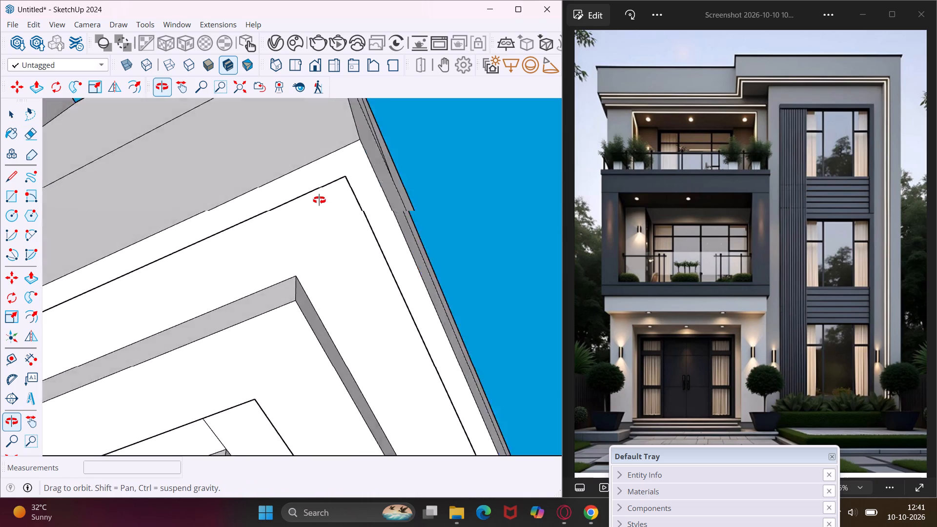
middle_click_drag(319, 200, 318, 411)
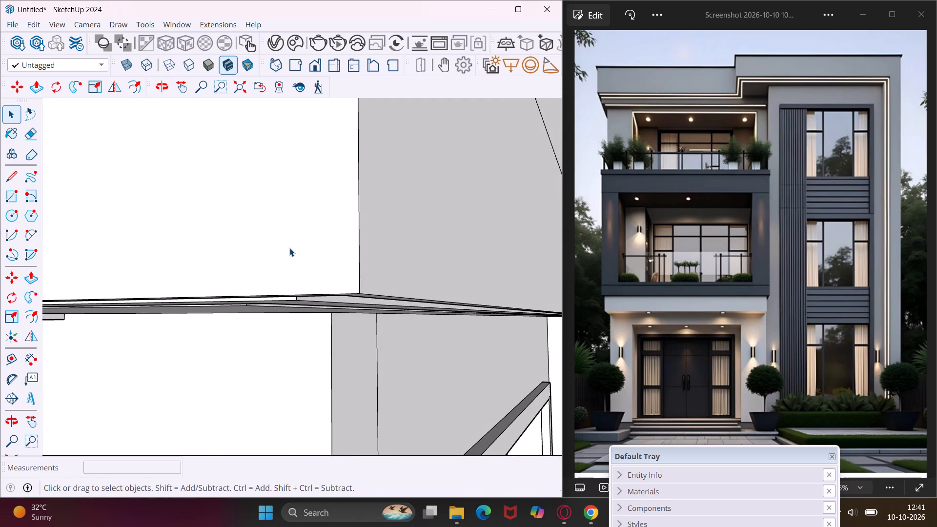
middle_click_drag(289, 248, 333, 355)
scroll(304, 315, "up", 1)
scroll(304, 315, "down", 11)
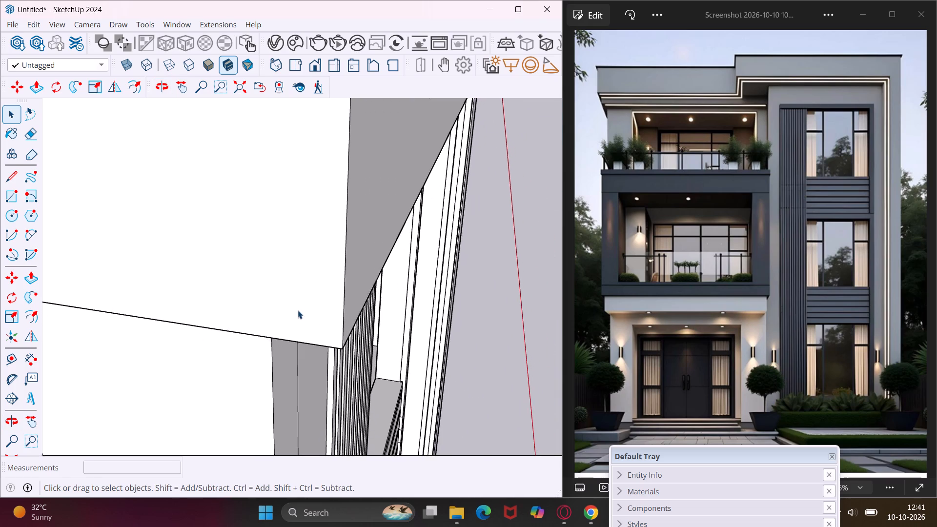
scroll(298, 310, "down", 16)
scroll(289, 302, "down", 9)
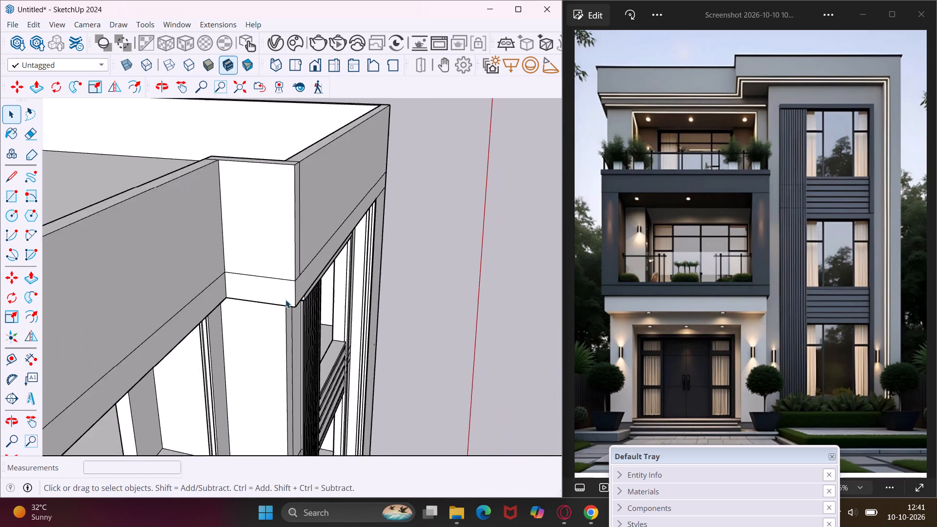
scroll(285, 300, "down", 3)
middle_click_drag(323, 249, 153, 251)
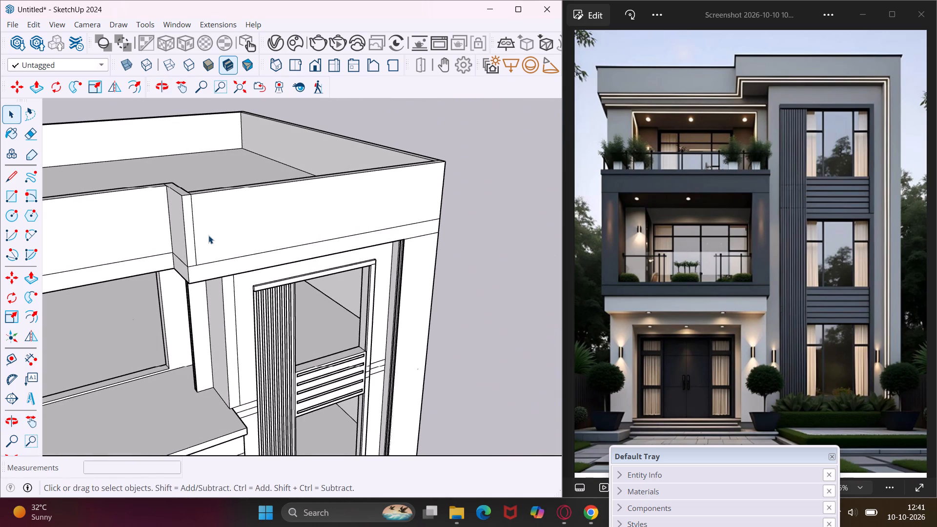
Erase the leftover vertical line beside the roof-step corner on the raised parapet's front and the one near the lower parapet's outer front corner.
key("e")
scroll(209, 234, "up", 7)
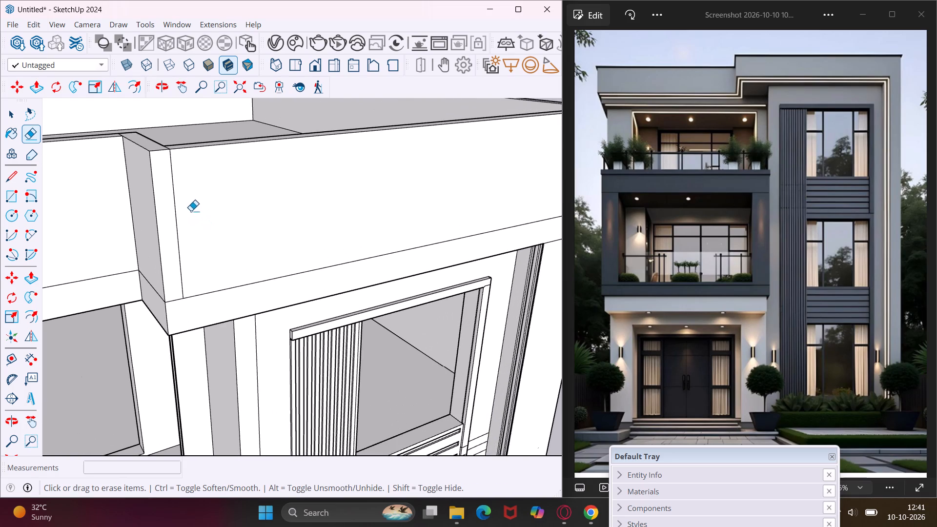
left_click(175, 201)
scroll(174, 201, "up", 1)
middle_click_drag(215, 205, 354, 210)
scroll(354, 205, "down", 9)
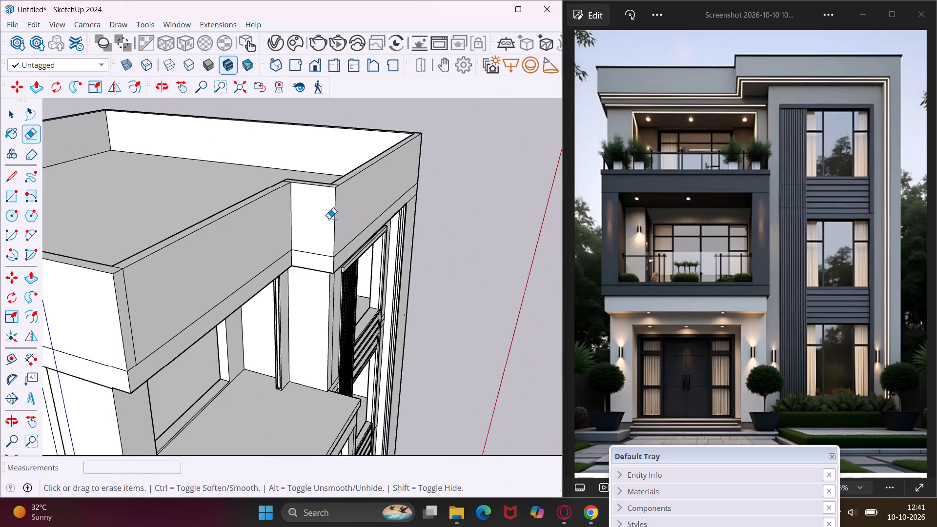
left_click(124, 297)
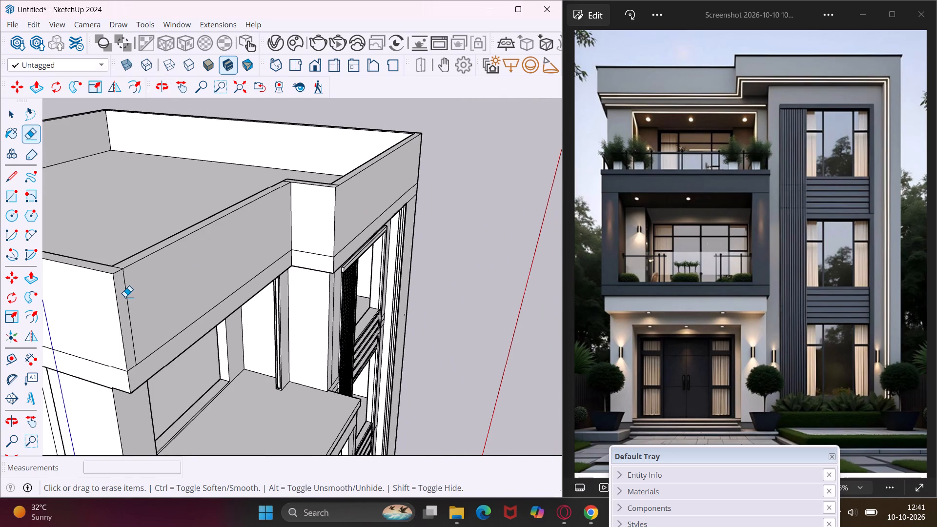
left_click(128, 301)
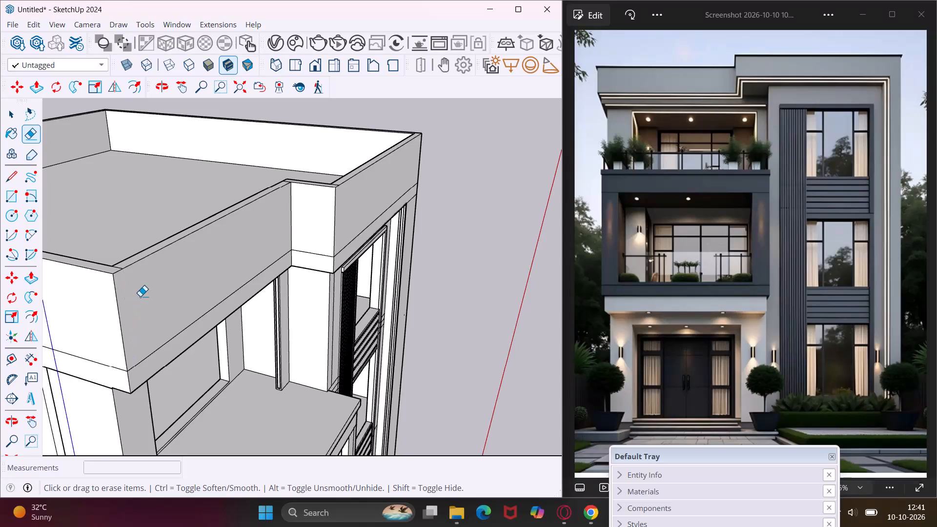
key("Escape")
key("space")
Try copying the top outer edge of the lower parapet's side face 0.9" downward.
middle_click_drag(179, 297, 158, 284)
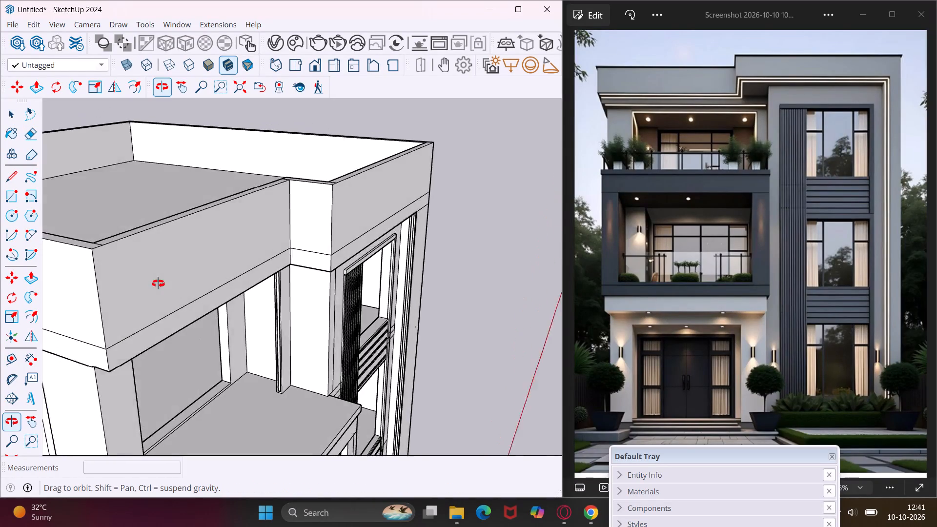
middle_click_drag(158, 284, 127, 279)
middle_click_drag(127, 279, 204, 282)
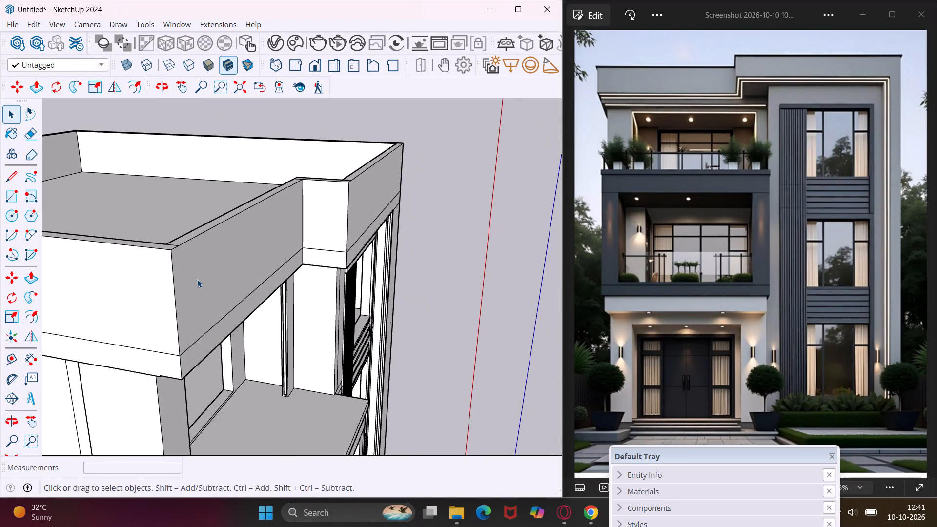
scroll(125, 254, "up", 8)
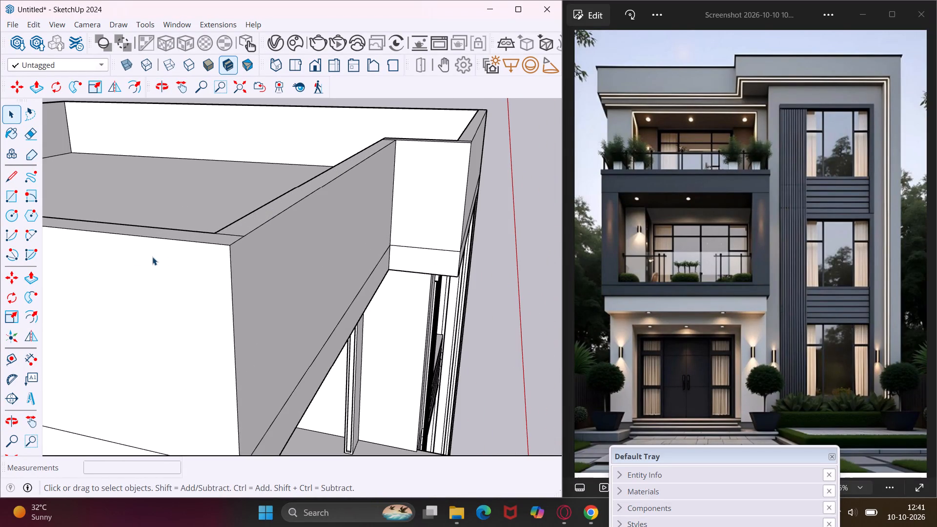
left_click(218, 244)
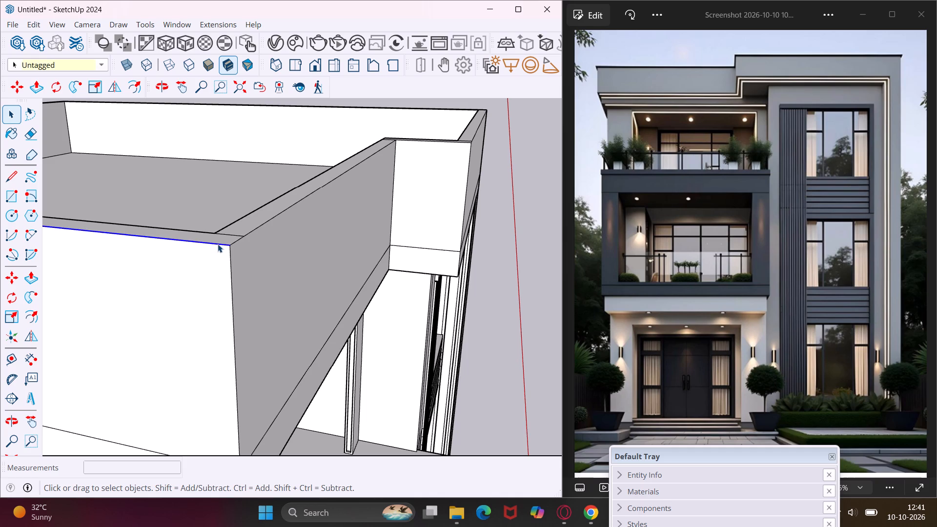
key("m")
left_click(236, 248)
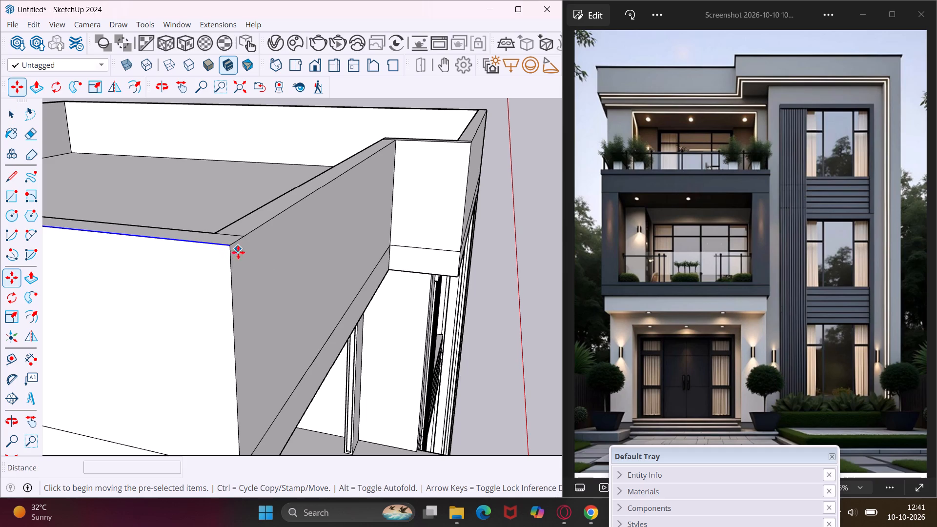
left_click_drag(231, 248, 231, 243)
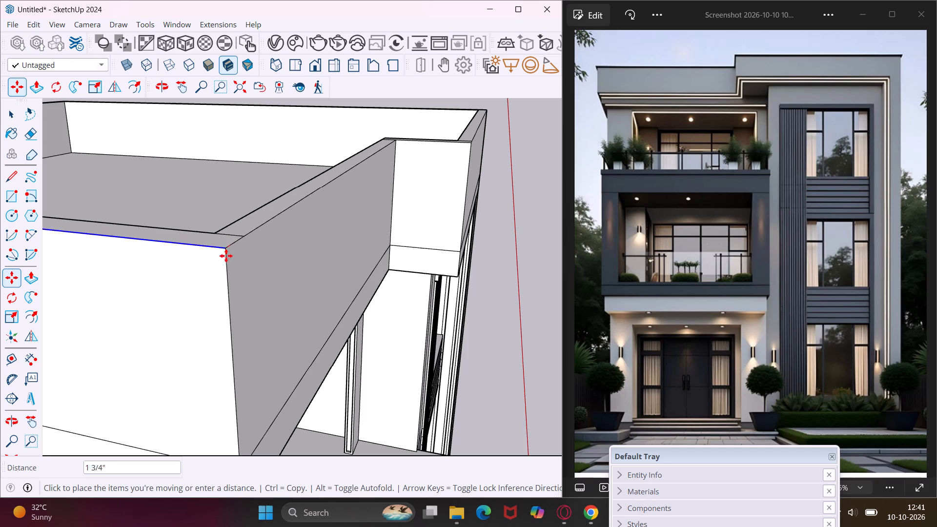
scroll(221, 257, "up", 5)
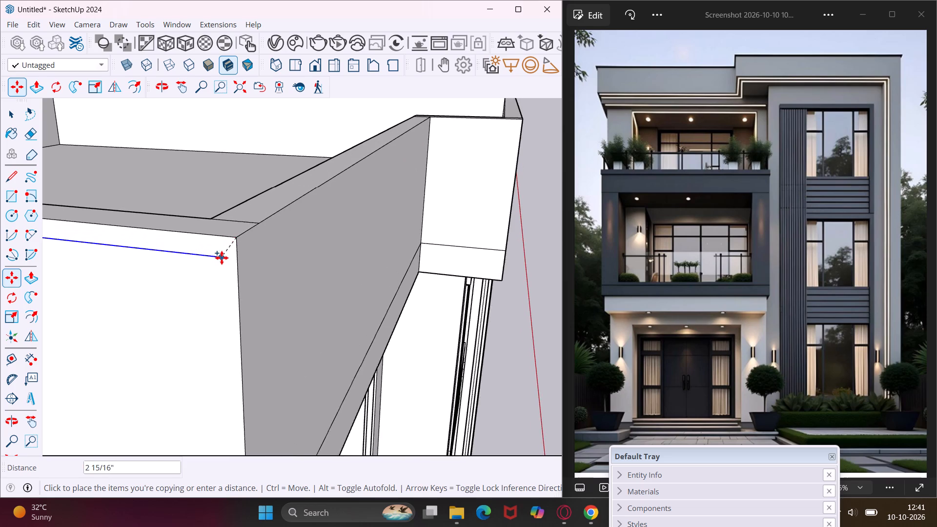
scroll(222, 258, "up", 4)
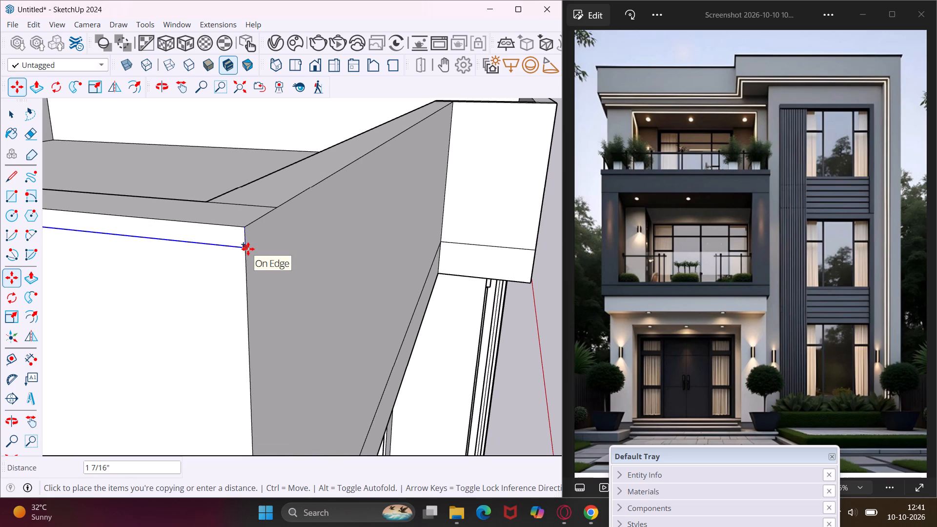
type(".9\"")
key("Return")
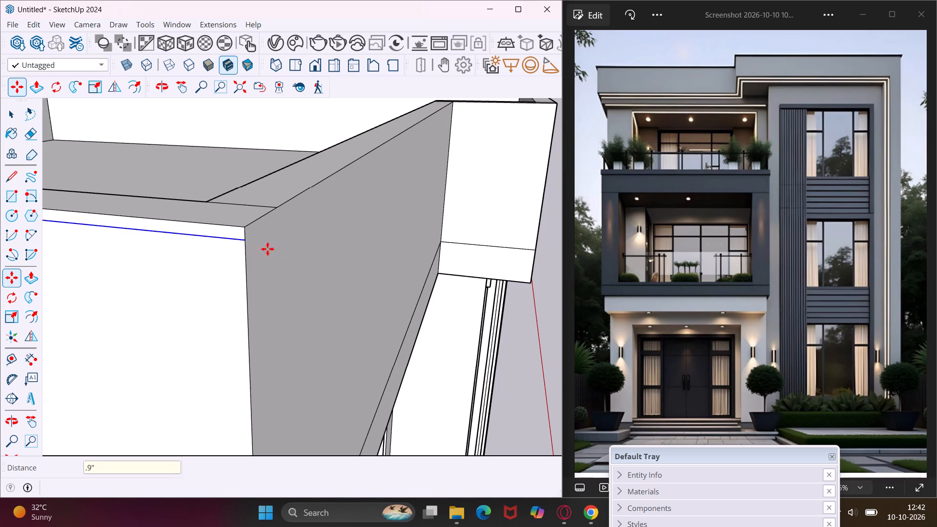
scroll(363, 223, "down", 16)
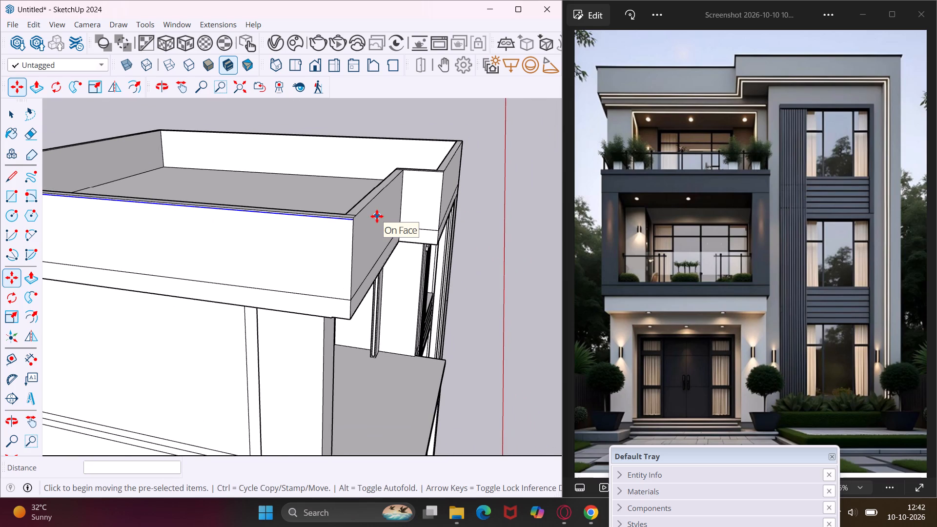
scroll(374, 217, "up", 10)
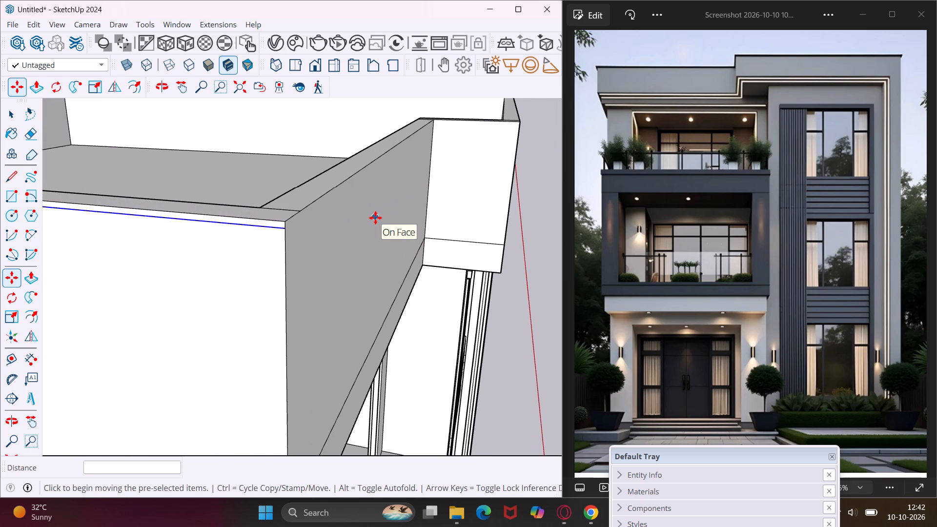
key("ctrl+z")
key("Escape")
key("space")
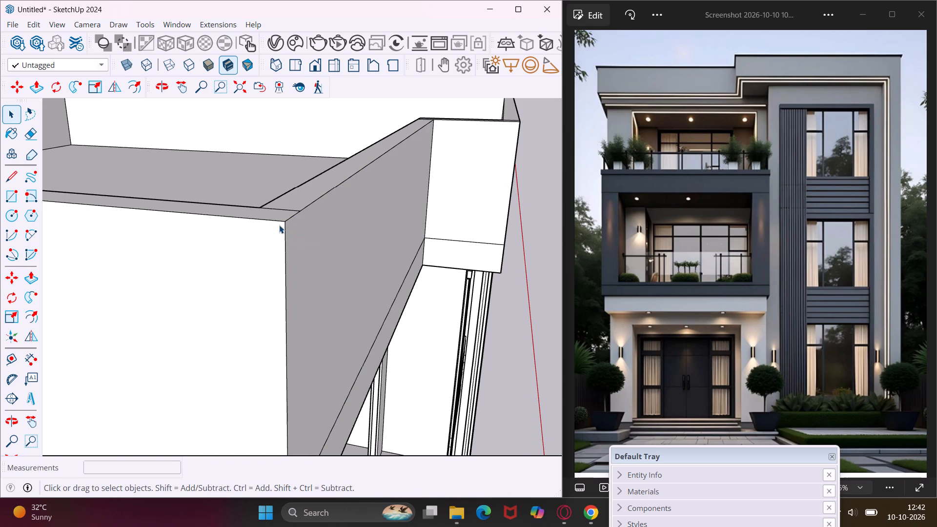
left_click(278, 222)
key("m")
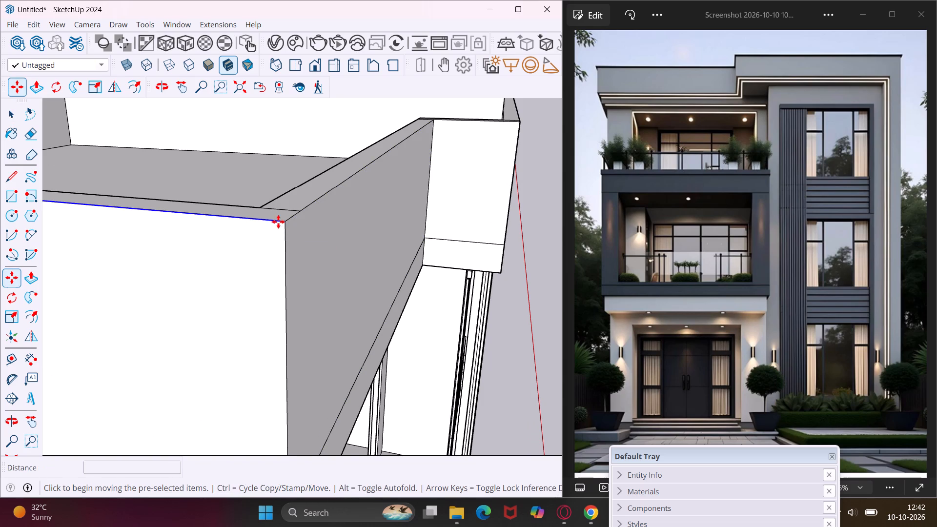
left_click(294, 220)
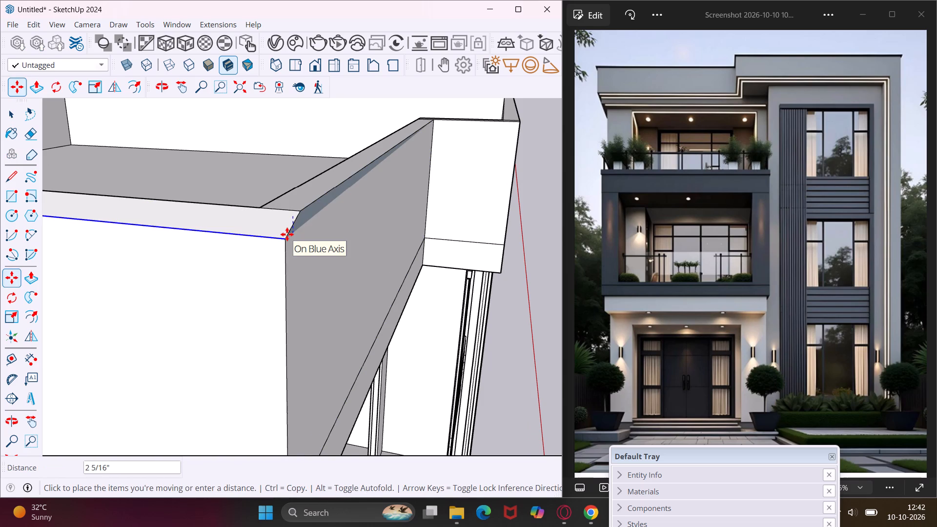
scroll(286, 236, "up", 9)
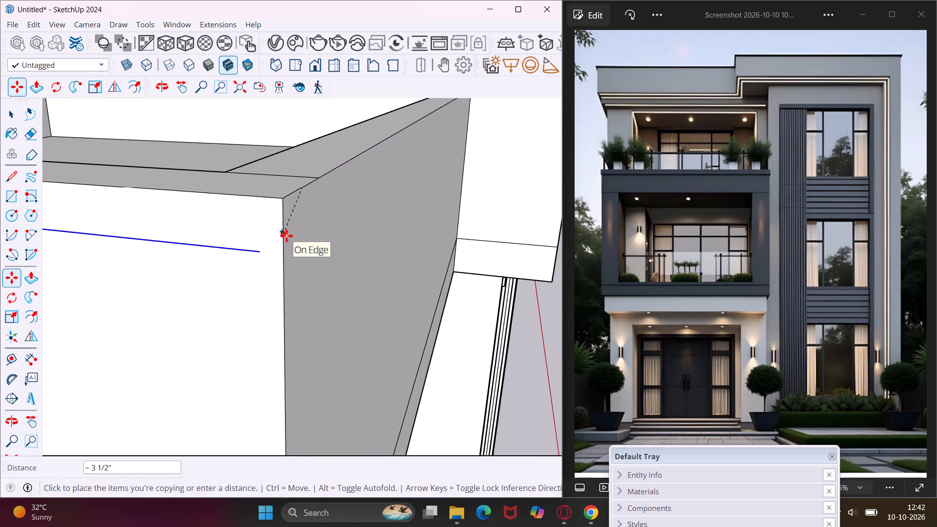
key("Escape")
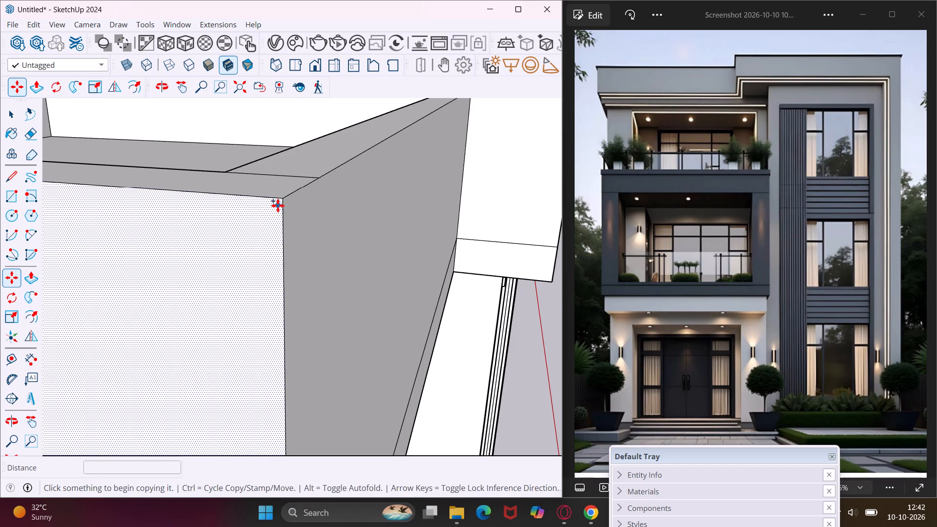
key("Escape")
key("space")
Copy the top outer edge of the lower parapet's side face 2" straight down along the corner.
left_click(275, 201)
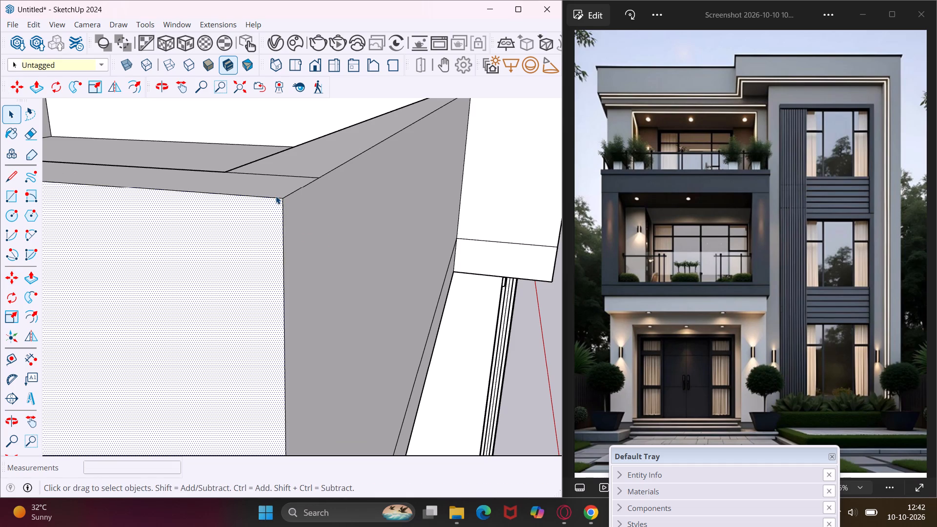
left_click(276, 196)
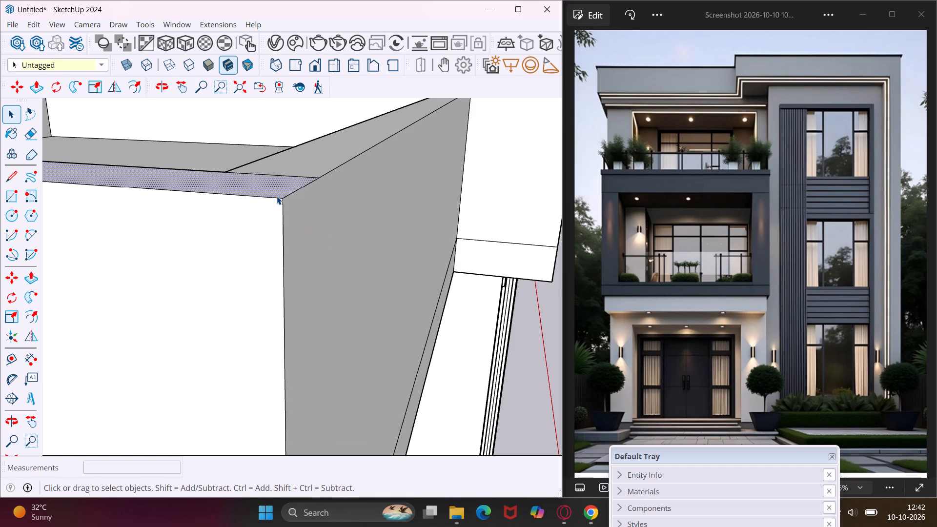
left_click(274, 198)
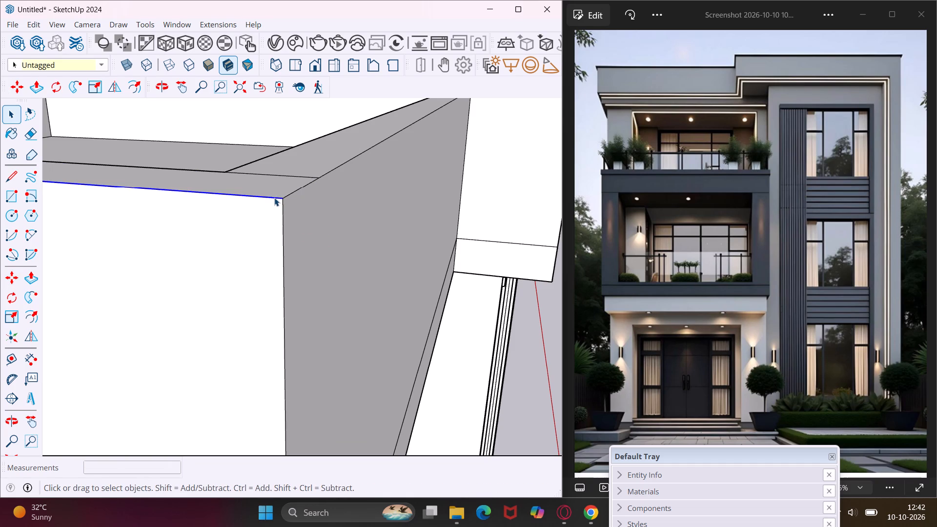
key("m")
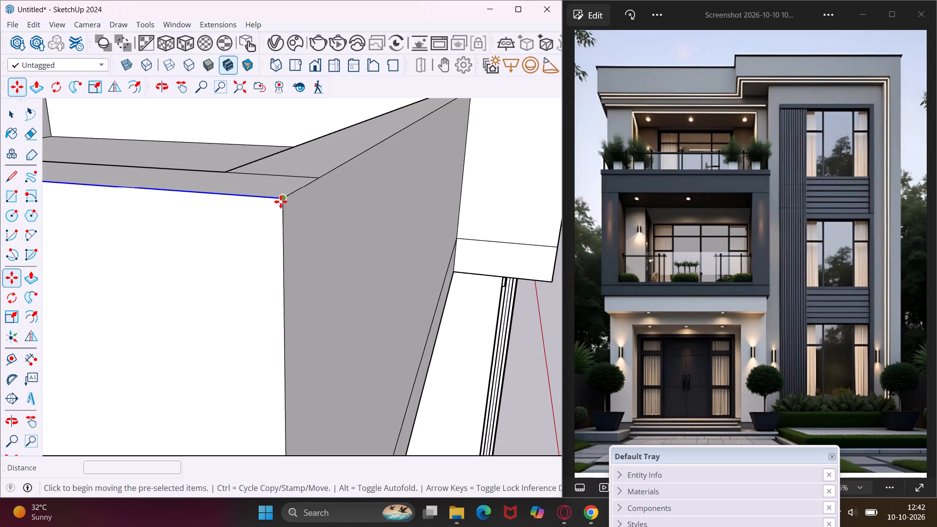
left_click(285, 202)
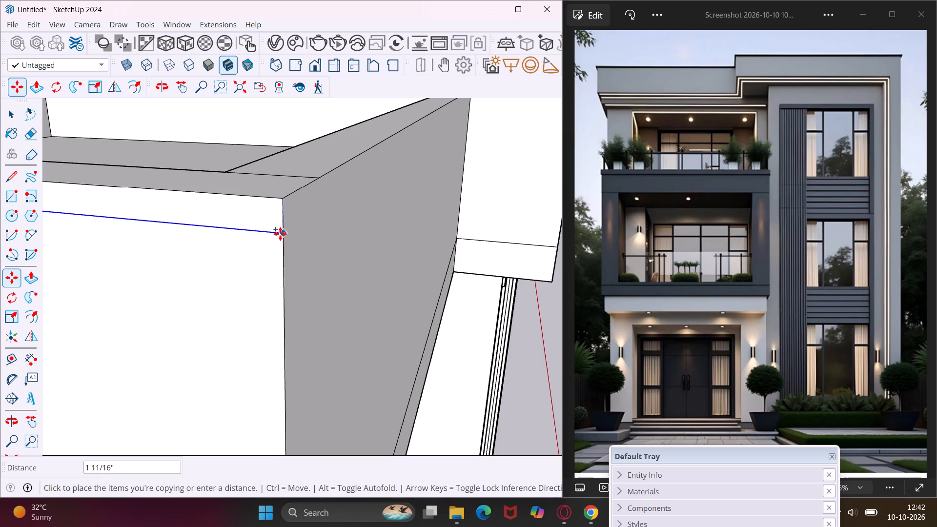
scroll(280, 234, "up", 4)
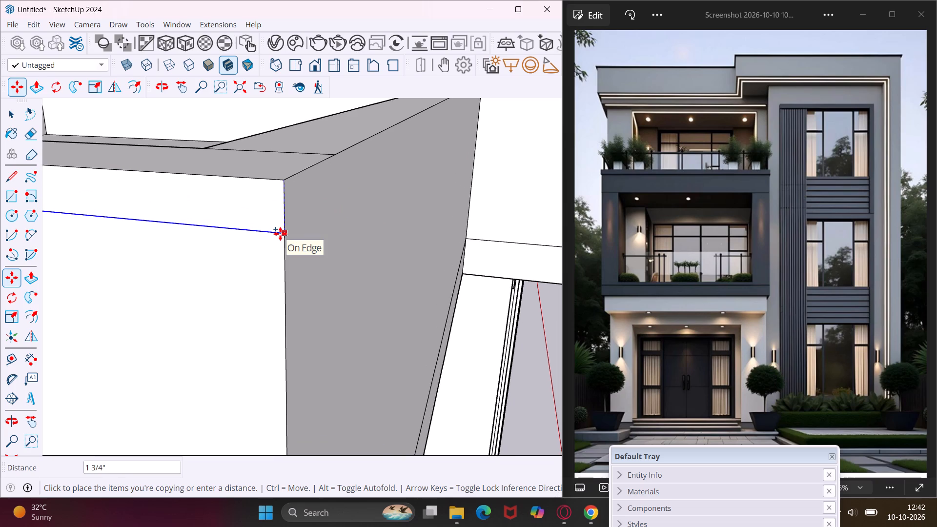
type("2\"")
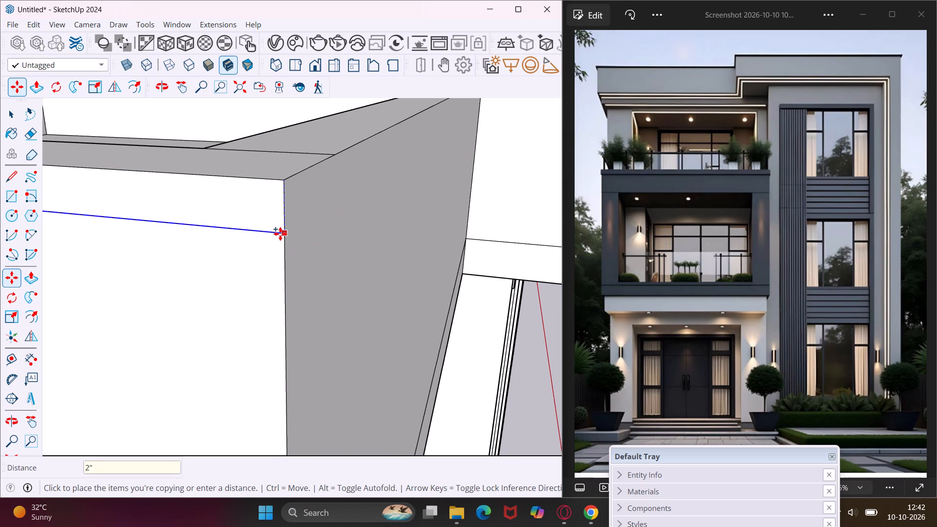
key("Return")
scroll(340, 229, "down", 7)
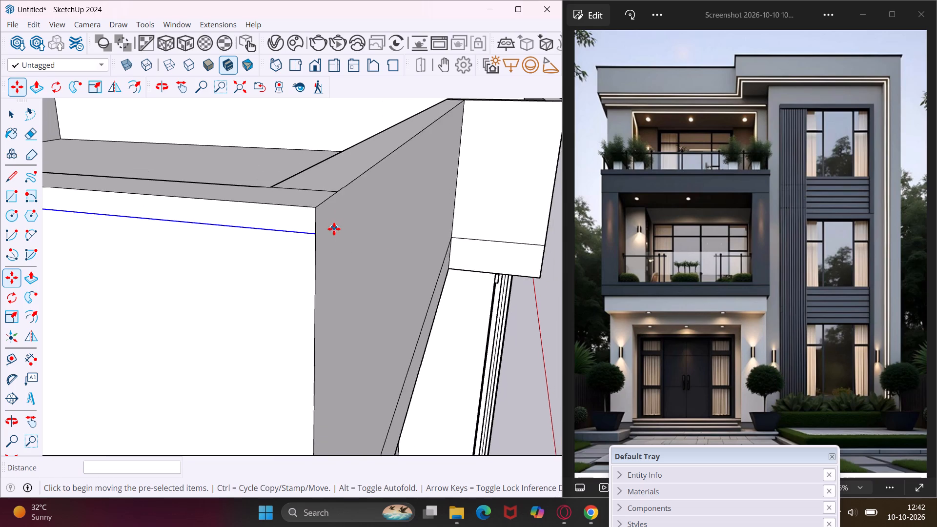
scroll(334, 229, "down", 4)
middle_click_drag(355, 241, 296, 236)
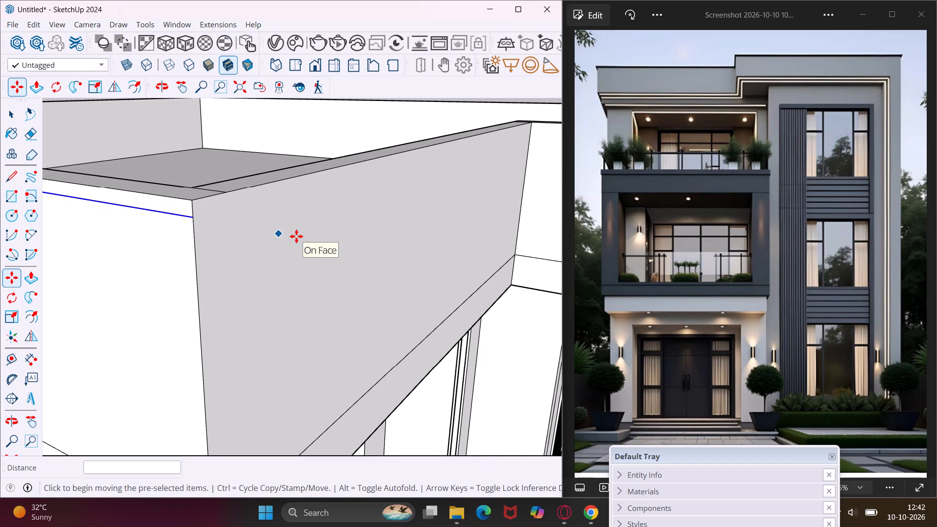
key("Escape")
key("space")
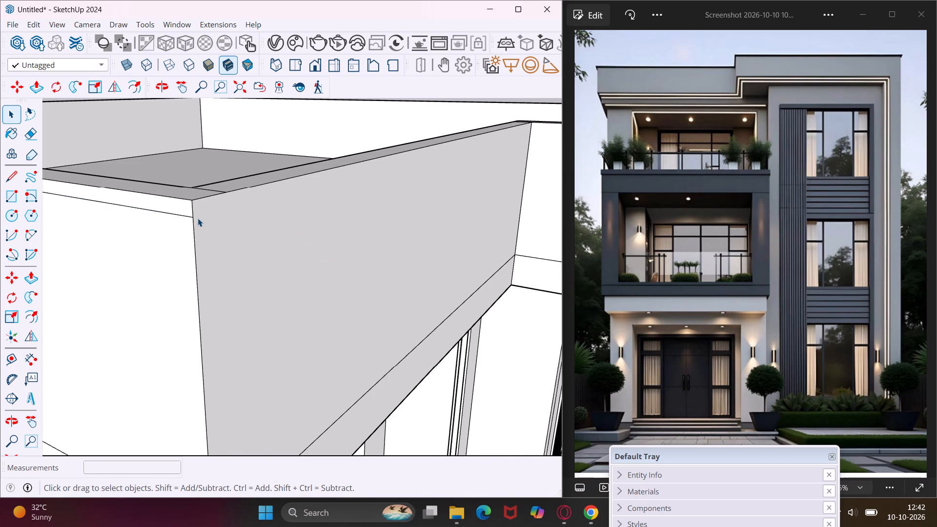
Erase the stray line crossing the lower parapet's top surface at its outer front corner.
scroll(200, 199, "up", 5)
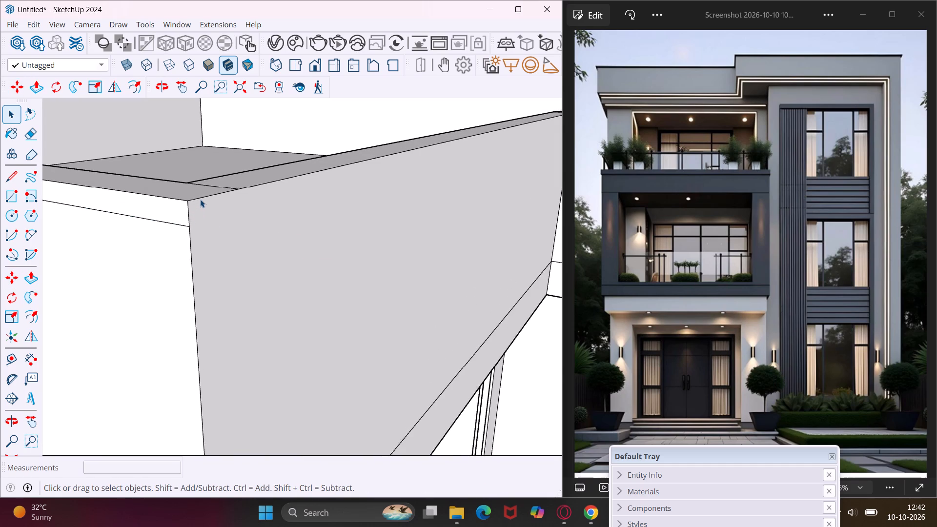
scroll(200, 199, "up", 2)
left_click(199, 198)
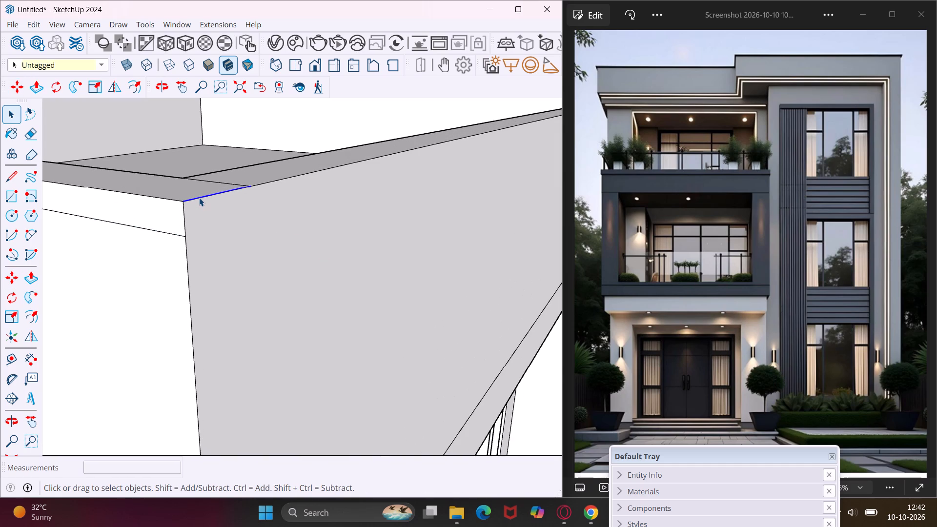
middle_click_drag(225, 194, 273, 268)
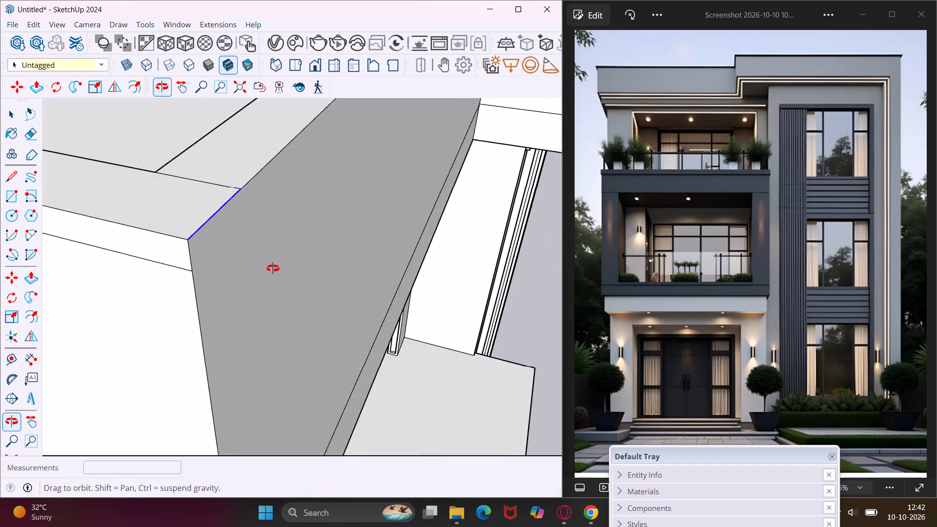
middle_click_drag(273, 268, 301, 285)
key("Escape")
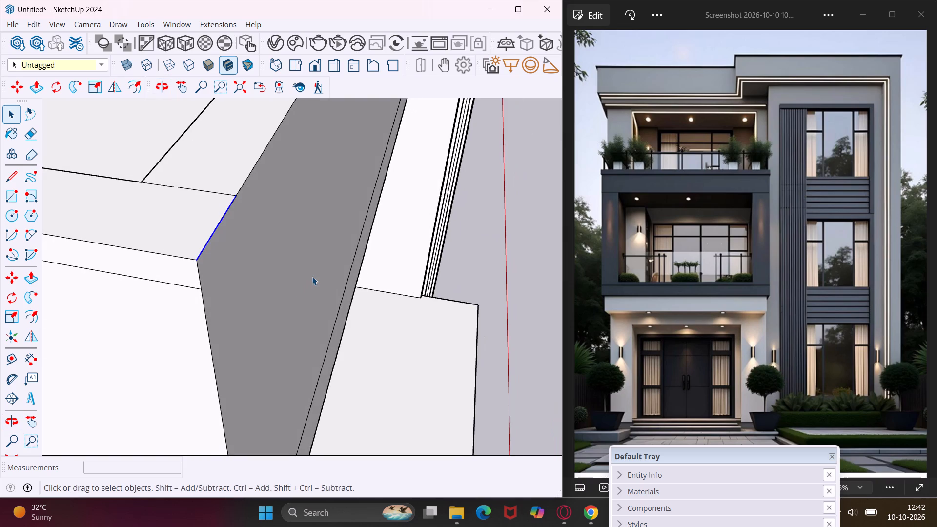
key("space")
key("e")
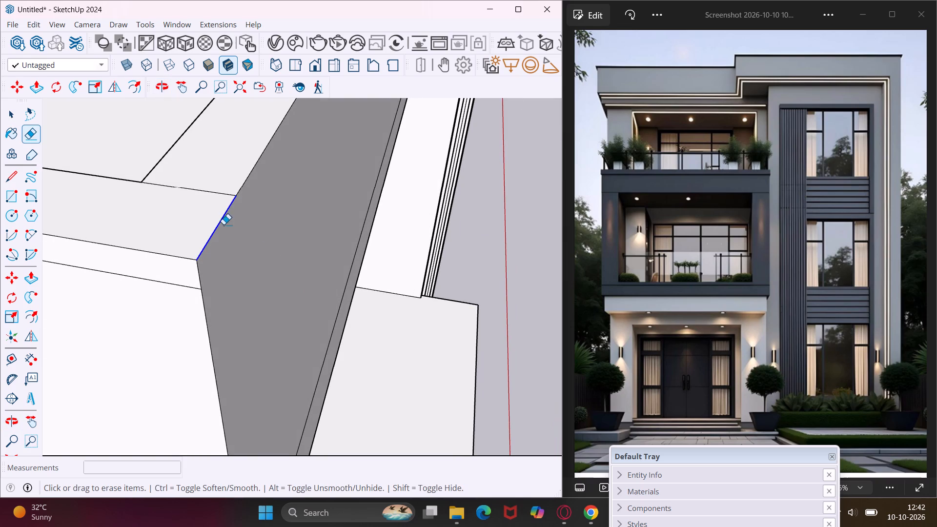
left_click(215, 190)
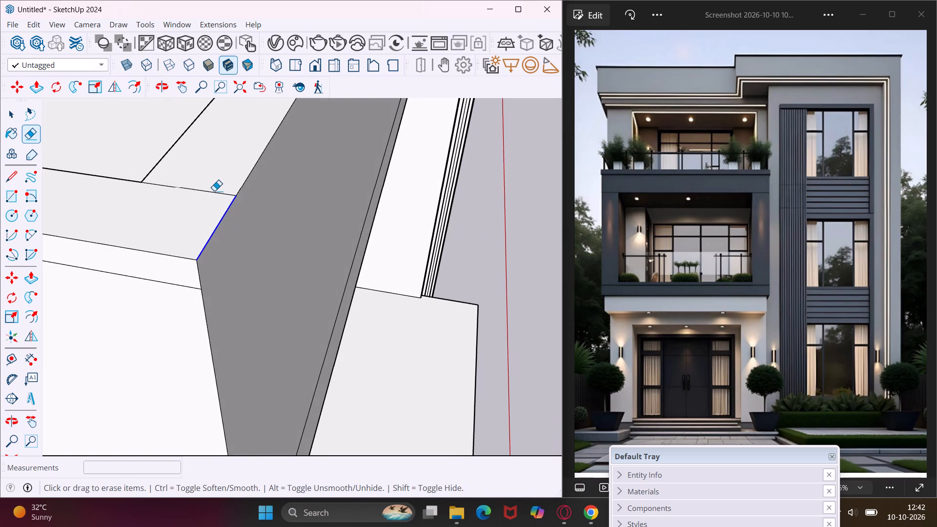
left_click(213, 193)
key("Escape")
key("space")
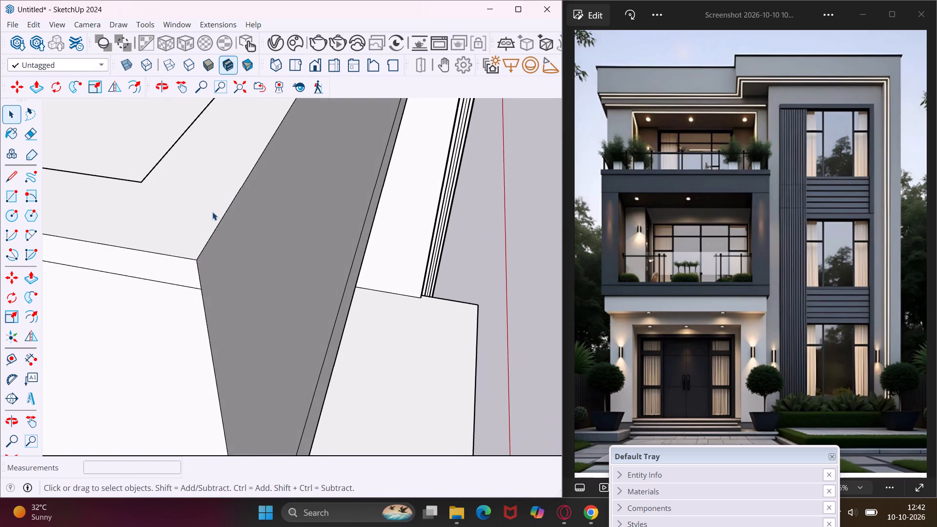
Copy the top outer edge of the lower parapet's front face 2" straight down to meet the side band line.
left_click(217, 228)
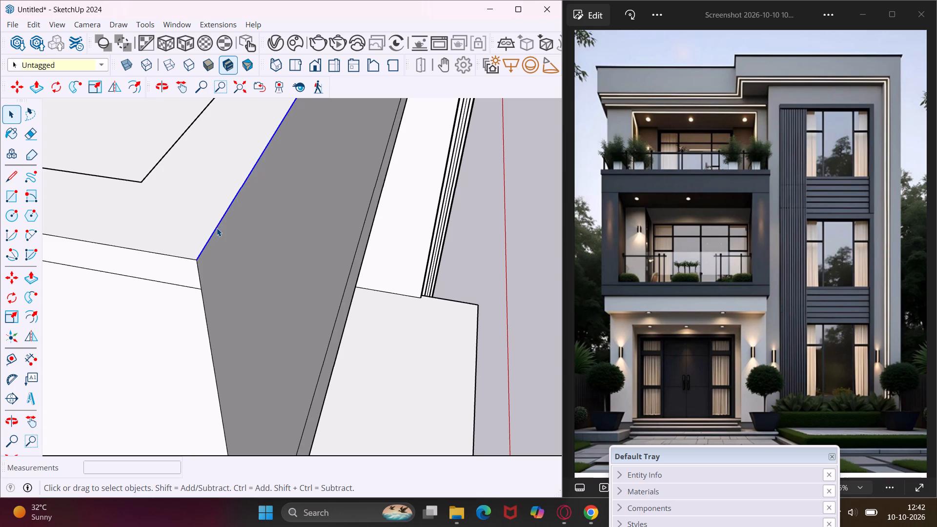
key("m")
left_click(199, 259)
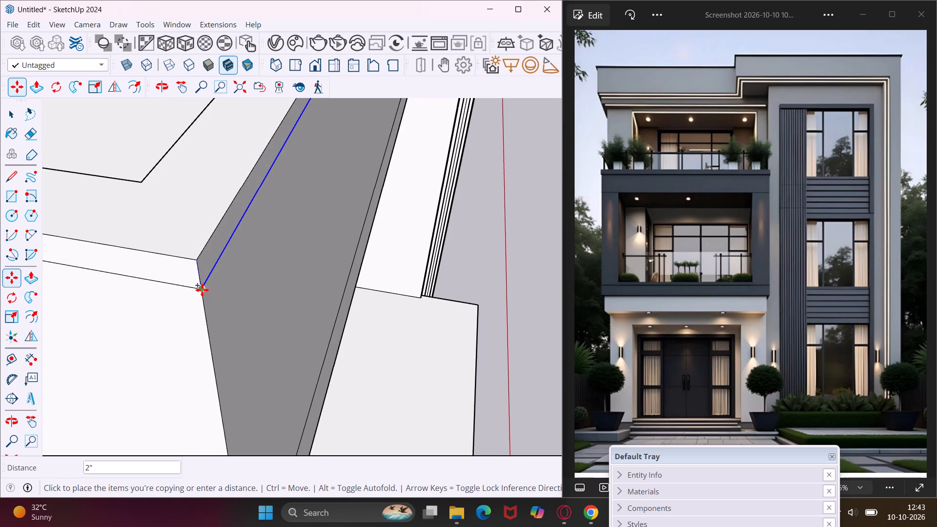
scroll(203, 290, "up", 4)
left_click(203, 290)
Erase the stray line crossing the parapet's top surface at the projecting roof-step corner beside the tall window bay.
middle_click_drag(231, 272, 135, 248)
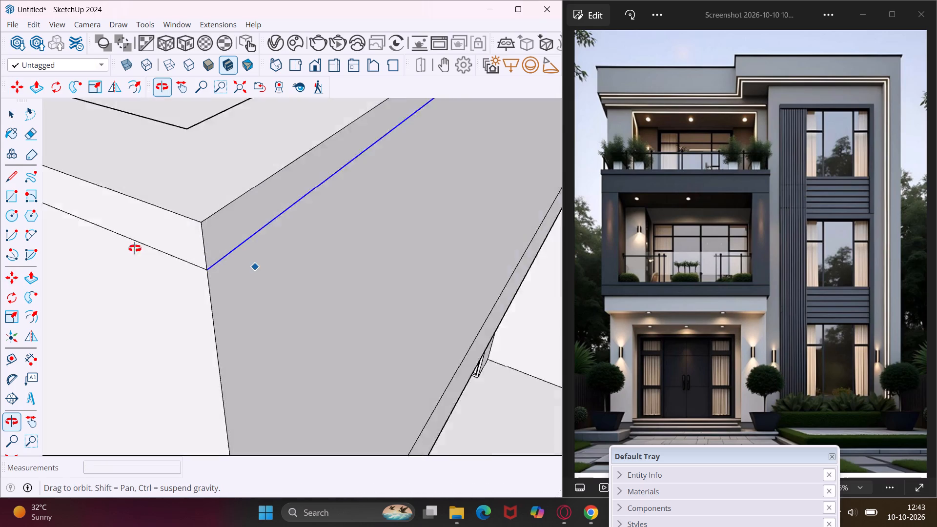
middle_click_drag(135, 248, 129, 248)
scroll(123, 246, "down", 6)
scroll(121, 246, "down", 19)
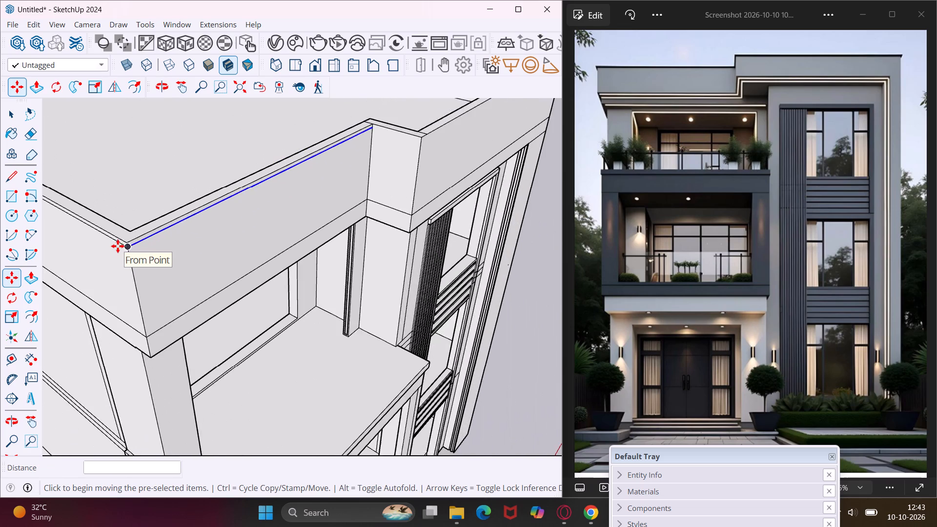
scroll(118, 246, "down", 3)
scroll(352, 154, "up", 5)
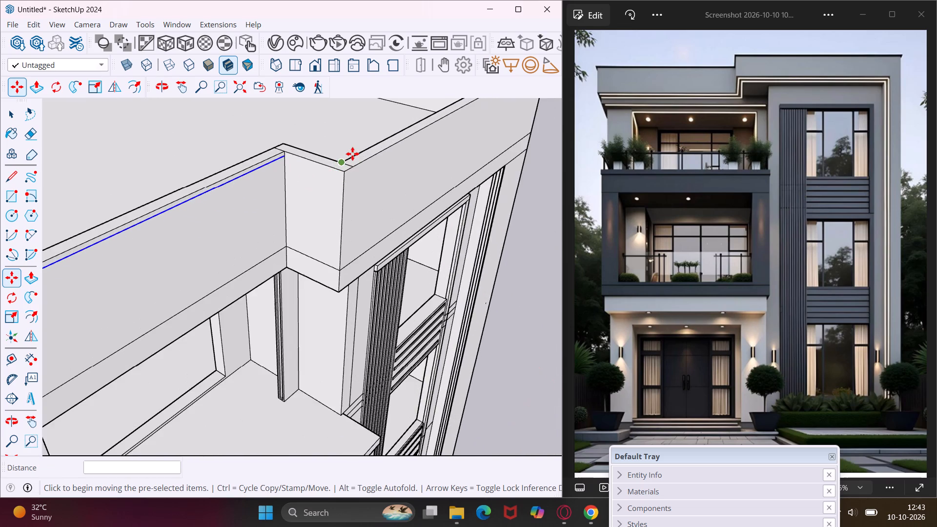
scroll(352, 154, "up", 9)
scroll(354, 156, "down", 5)
key("Escape")
key("space")
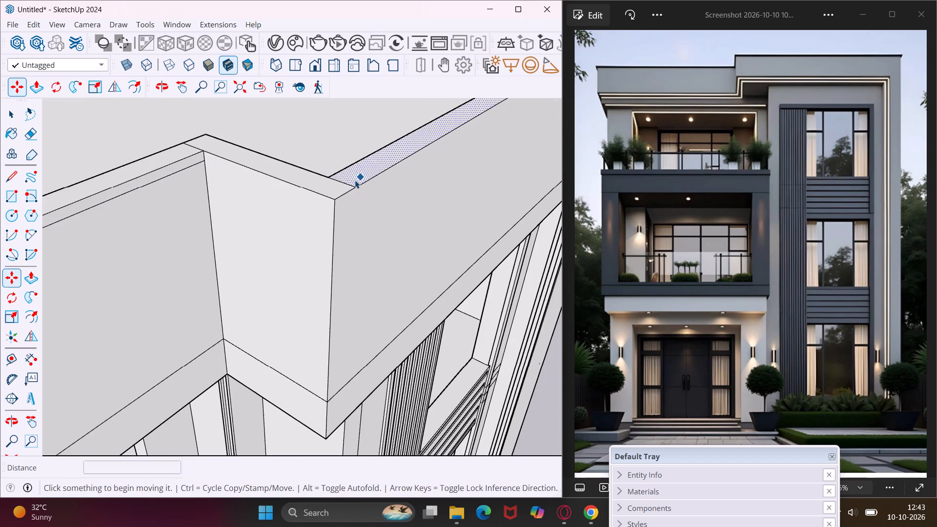
scroll(345, 182, "up", 2)
key("e")
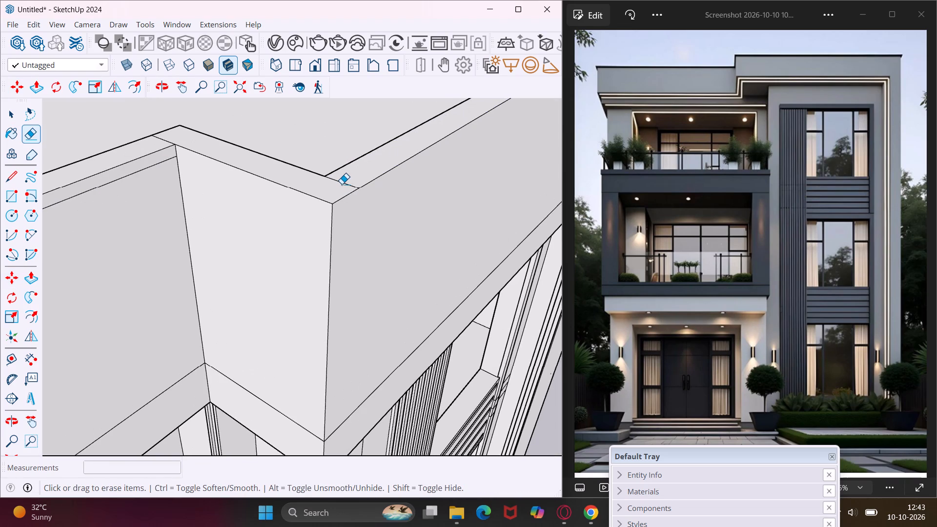
left_click(345, 184)
key("Escape")
key("space")
Copy the top outer edge of the short return face at the roof step 2" straight down.
scroll(318, 196, "up", 4)
left_click(317, 199)
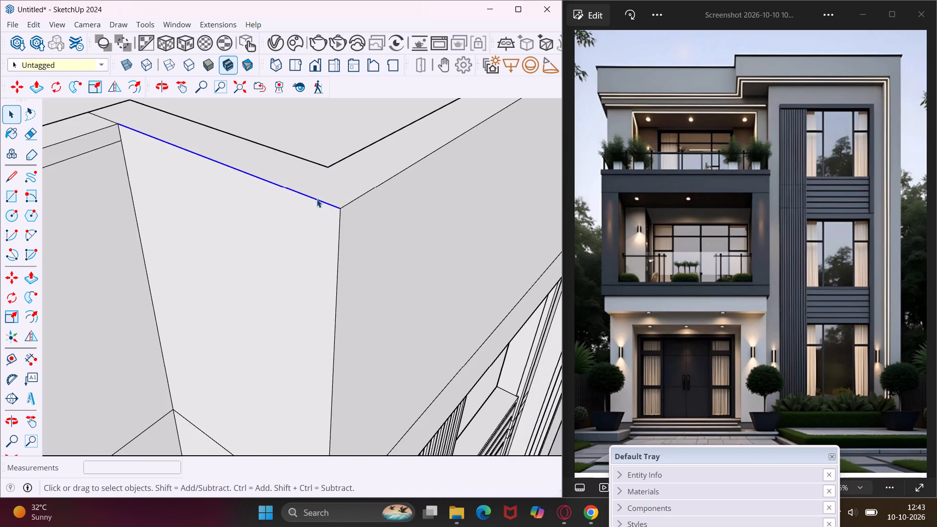
key("m")
left_click(338, 206)
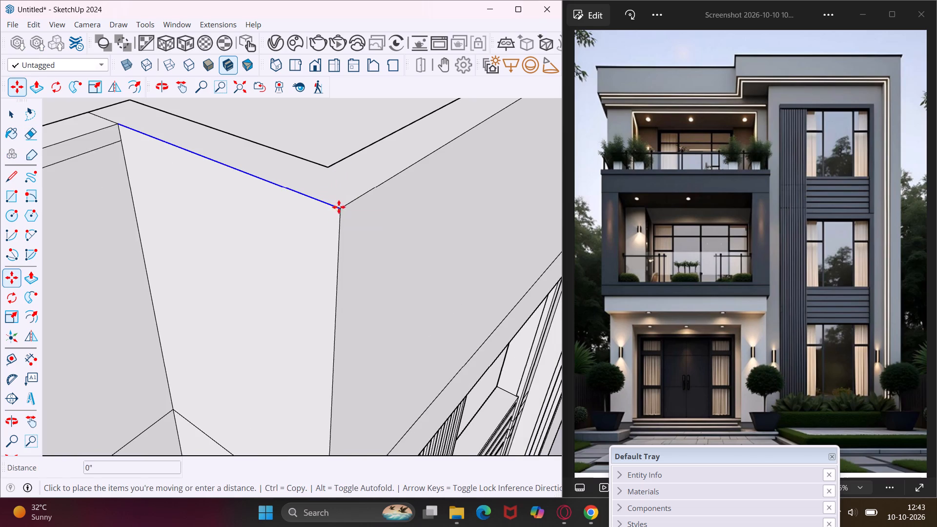
scroll(331, 227, "up", 3)
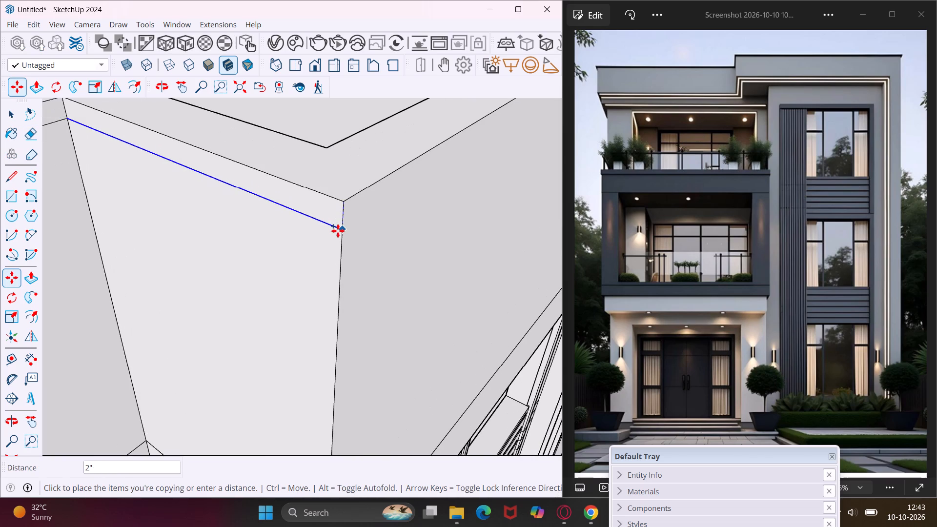
scroll(338, 231, "up", 1)
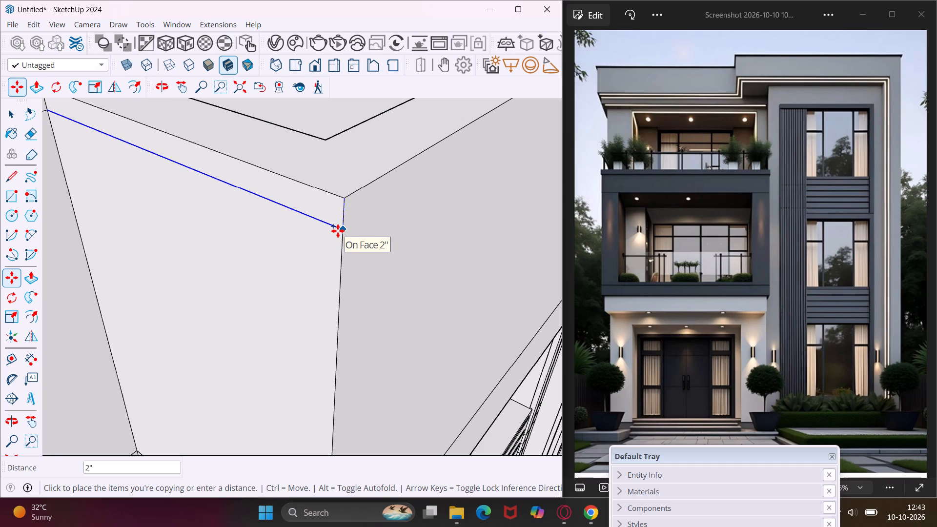
left_click(344, 231)
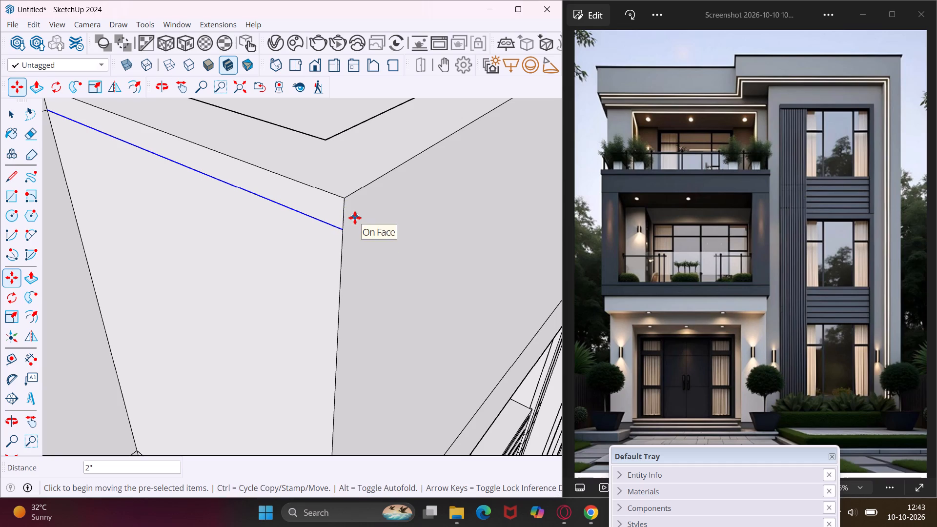
key("Escape")
key("space")
Copy the top outer edge of the parapet's front face above the tall window bay 2" down to the return's band line.
left_click(360, 191)
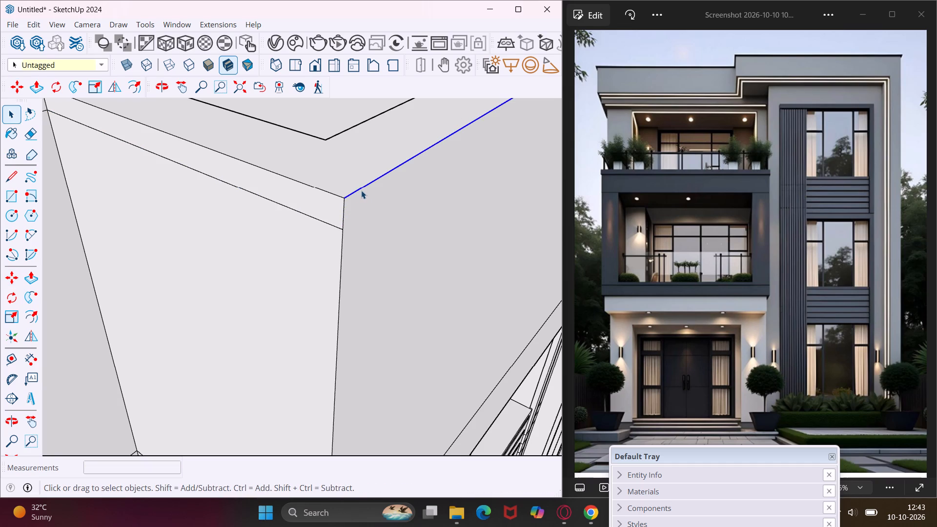
key("m")
left_click(344, 199)
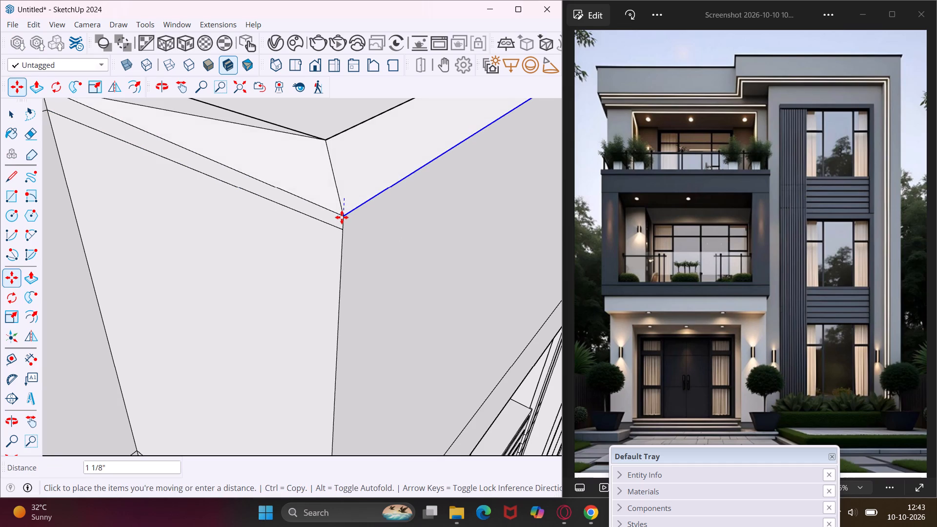
left_click(341, 227)
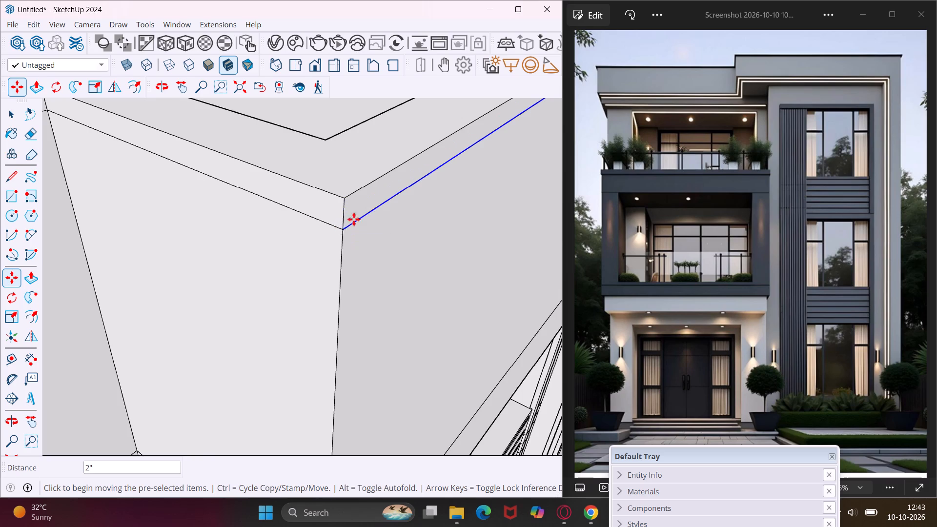
Erase the stray line crossing the parapet's top surface at the outer front corner on the tall window bay side.
middle_click_drag(390, 206, 244, 205)
scroll(237, 204, "down", 14)
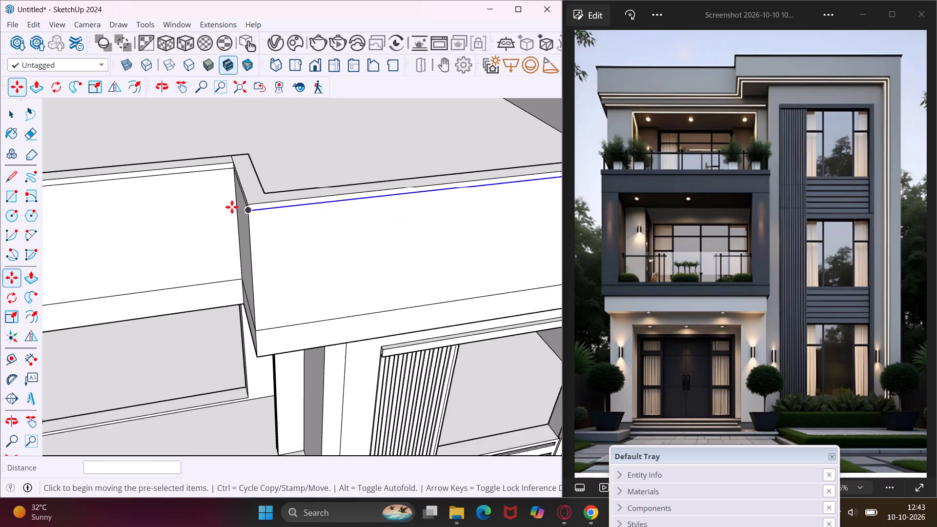
scroll(232, 207, "down", 8)
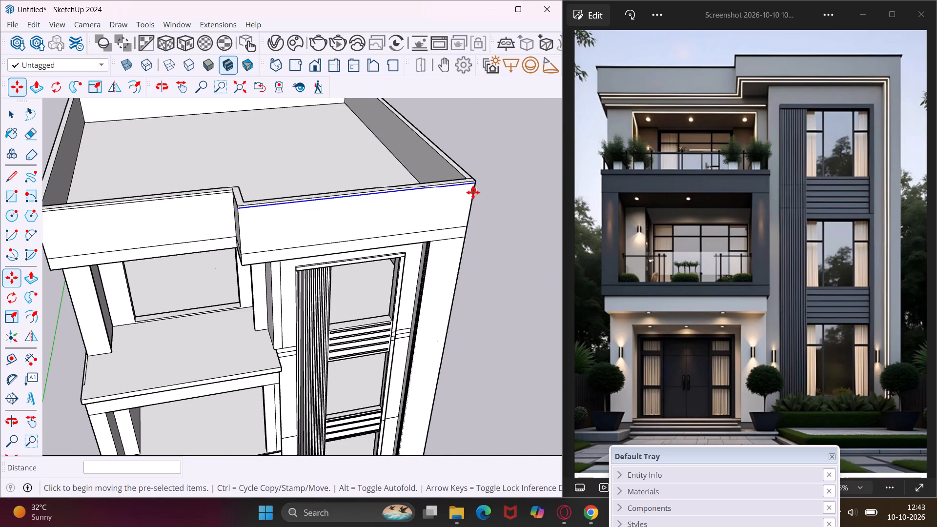
middle_click_drag(490, 191, 463, 189)
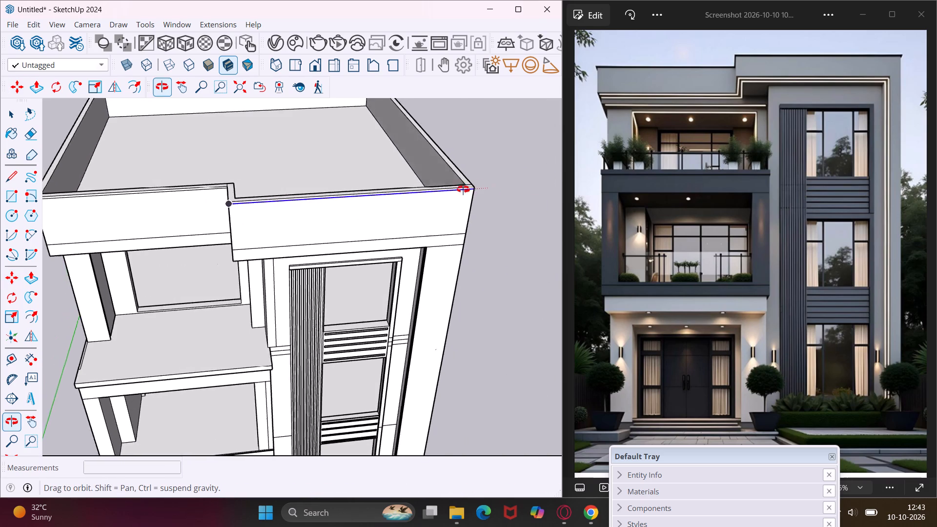
middle_click_drag(463, 189, 157, 152)
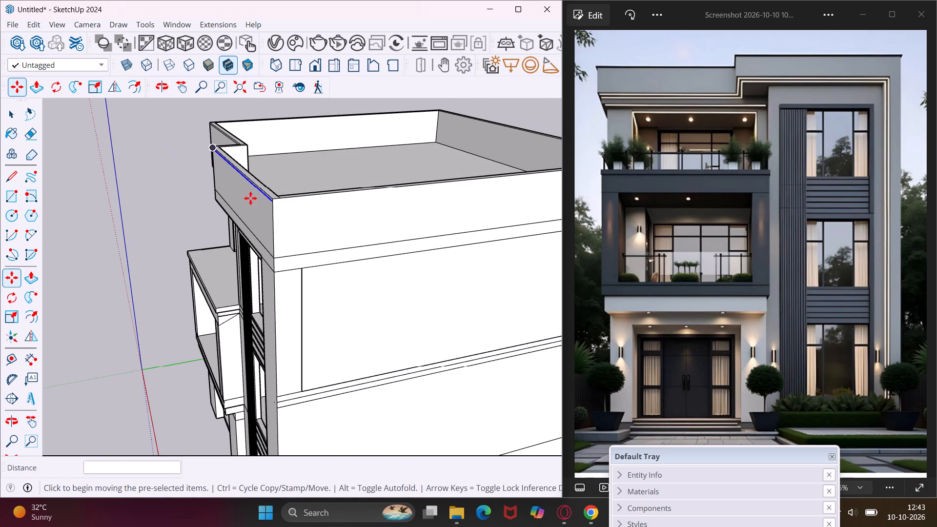
key("Escape")
key("space")
scroll(285, 201, "up", 5)
middle_click_drag(284, 199, 306, 239)
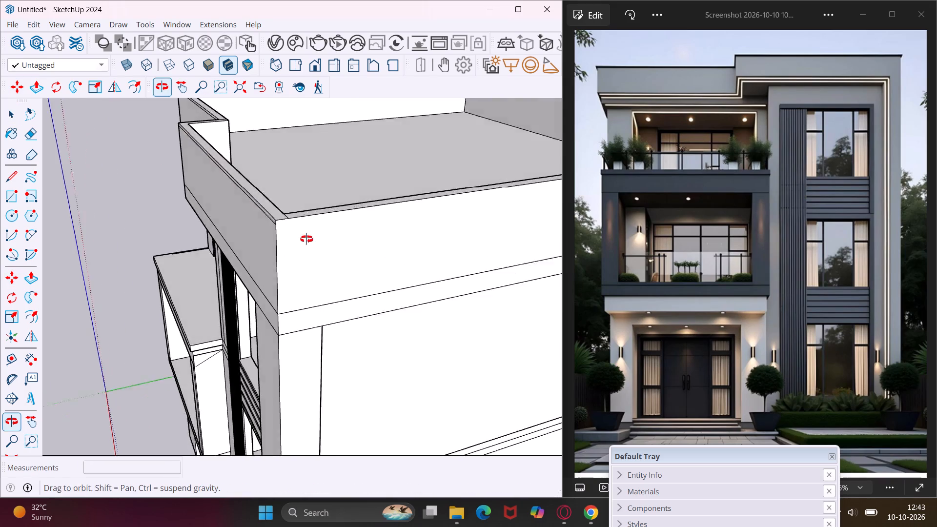
middle_click_drag(306, 239, 308, 254)
key("e")
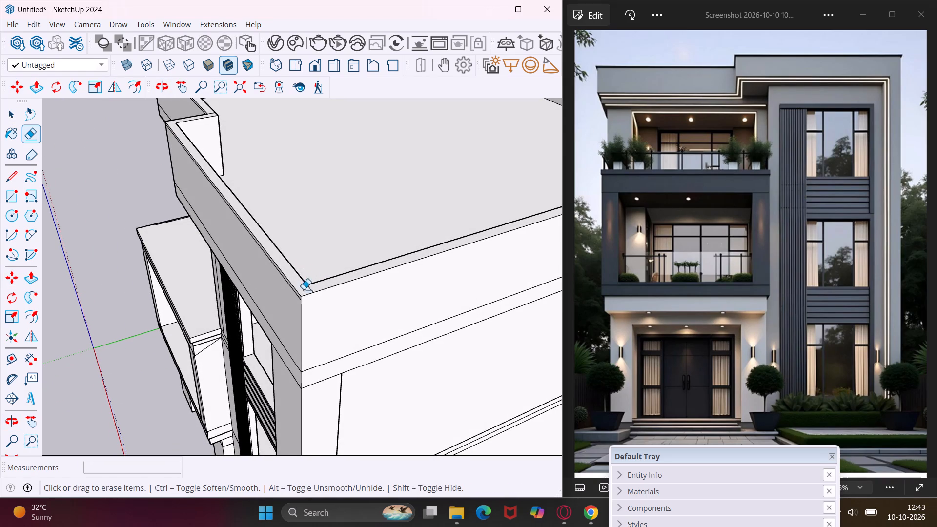
scroll(309, 292, "up", 13)
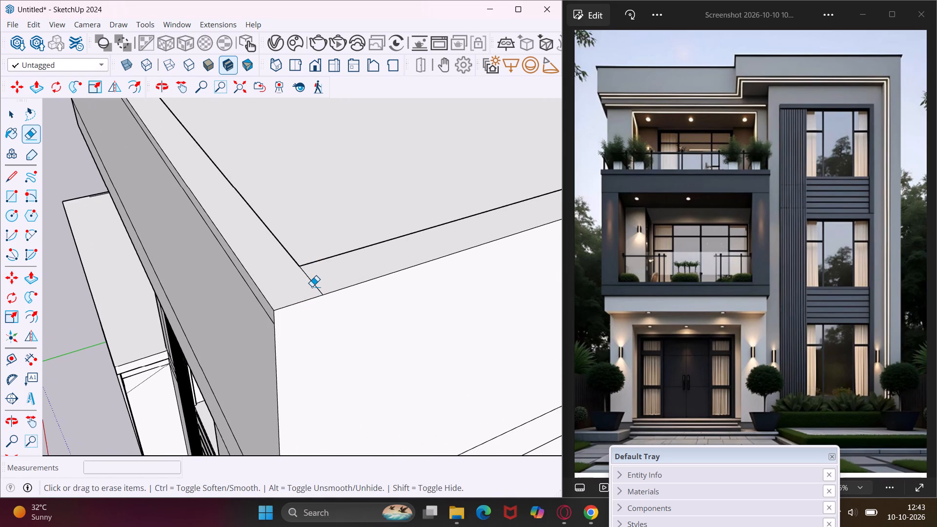
left_click(313, 284)
key("Escape")
key("space")
Copy the top outer edge of the side parapet face next to the tall window bay 2" down to the front band line.
left_click(294, 305)
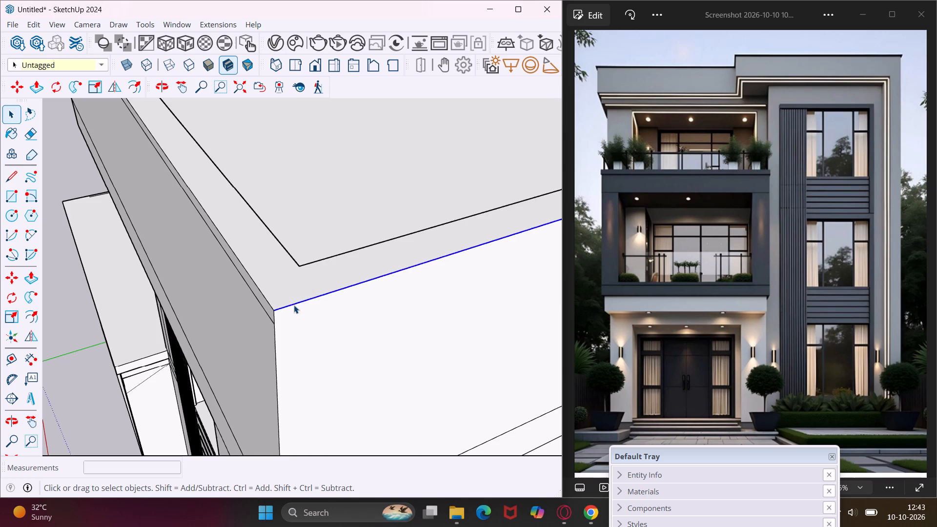
key("m")
left_click(274, 311)
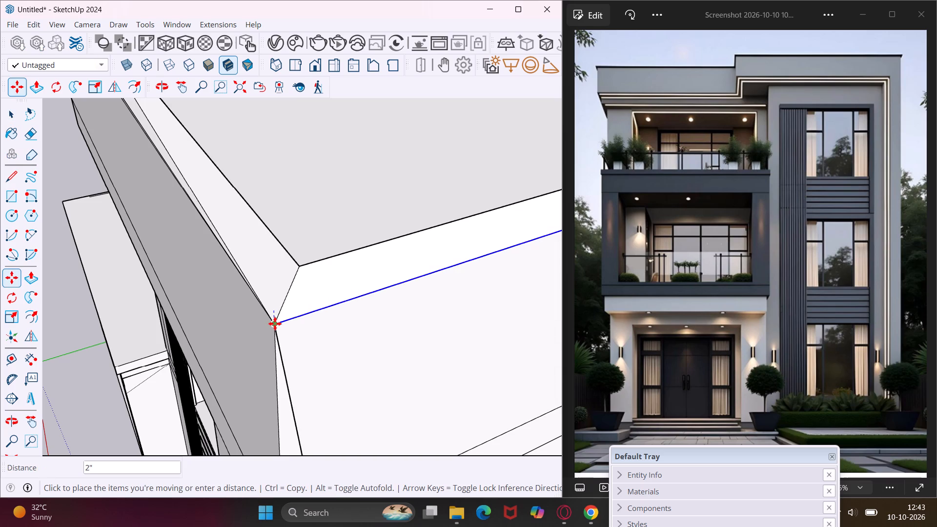
scroll(275, 324, "up", 8)
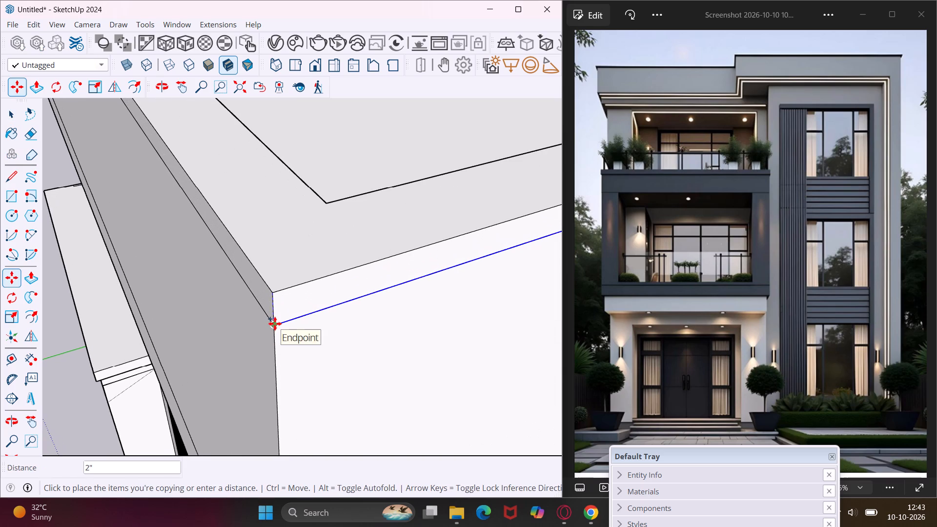
left_click(275, 324)
middle_click_drag(275, 324, 469, 275)
scroll(293, 328, "up", 1)
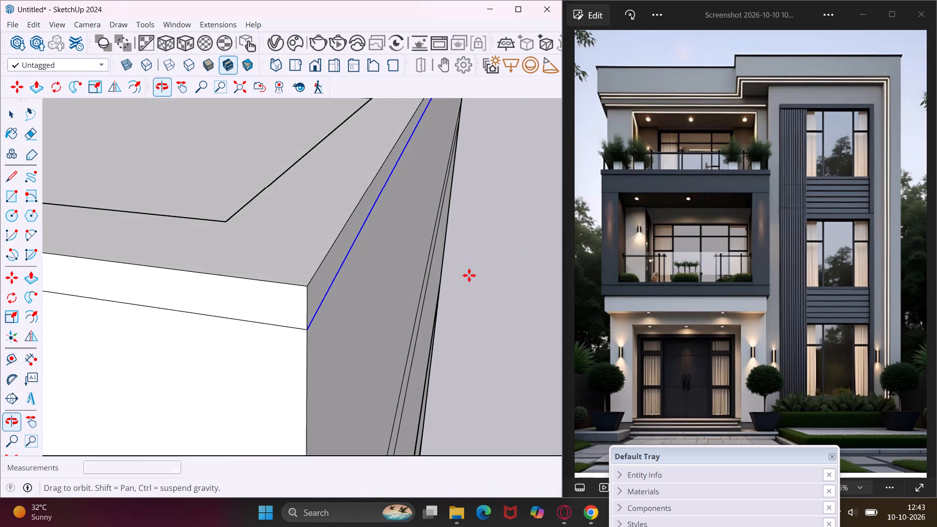
Push/Pull the 2" band along the top of the parapet's front face above the tall window bay outward 1".
scroll(463, 263, "down", 9)
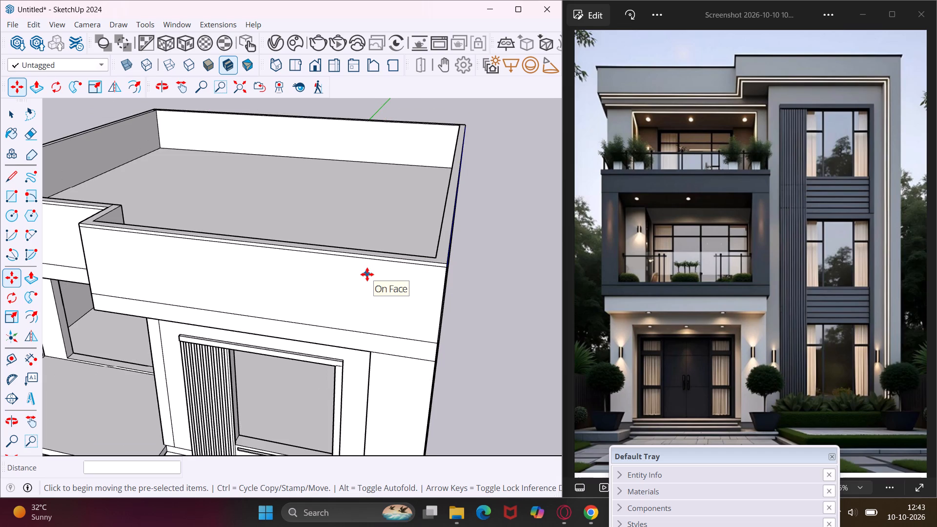
key("Escape")
key("space")
middle_click_drag(238, 260, 465, 256)
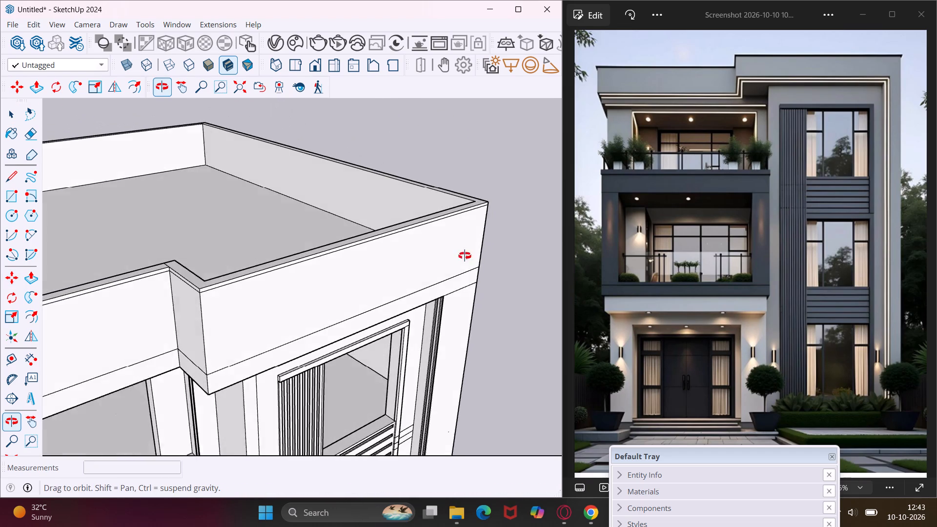
middle_click_drag(465, 256, 470, 254)
scroll(270, 271, "up", 7)
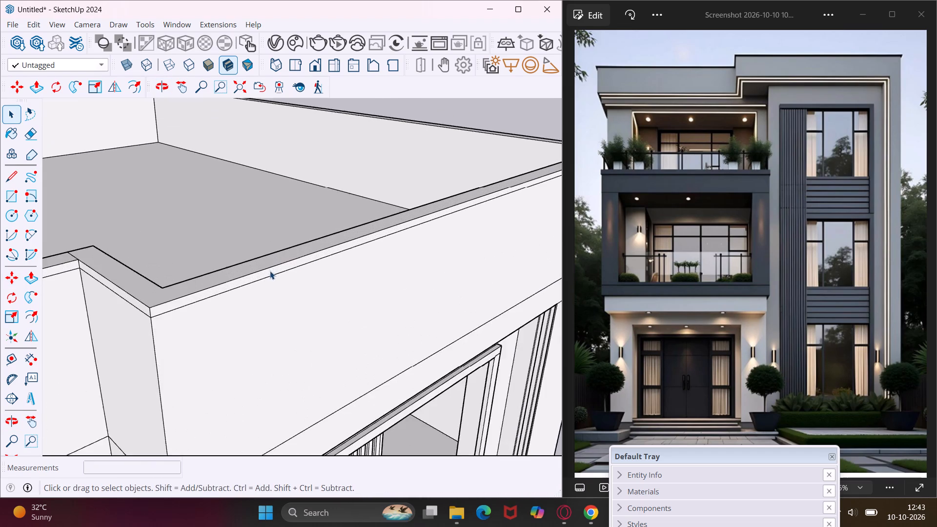
scroll(270, 271, "up", 5)
left_click(271, 273)
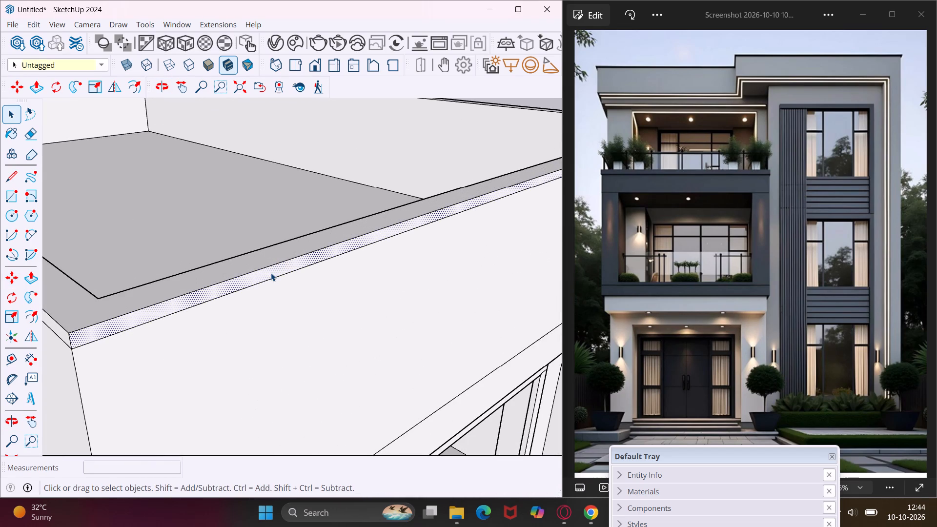
key("p")
left_click(271, 273)
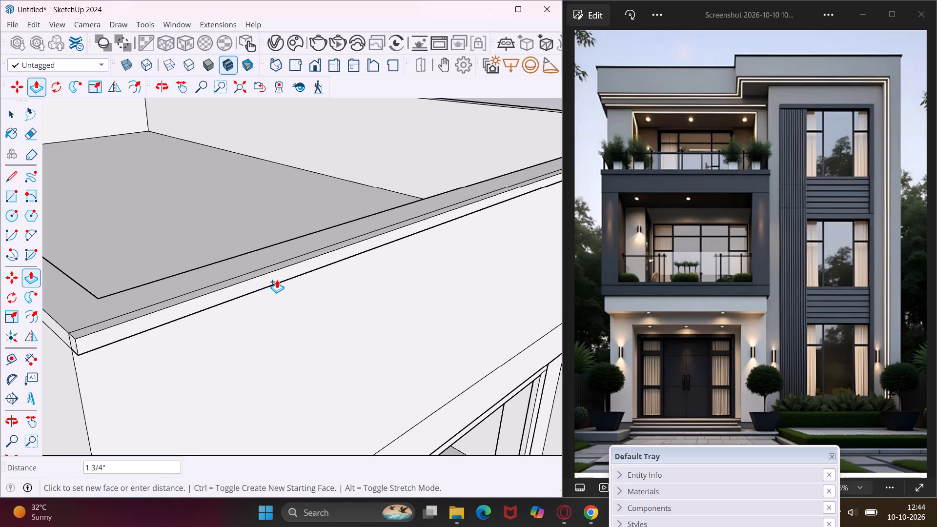
type("1\"")
key("Return")
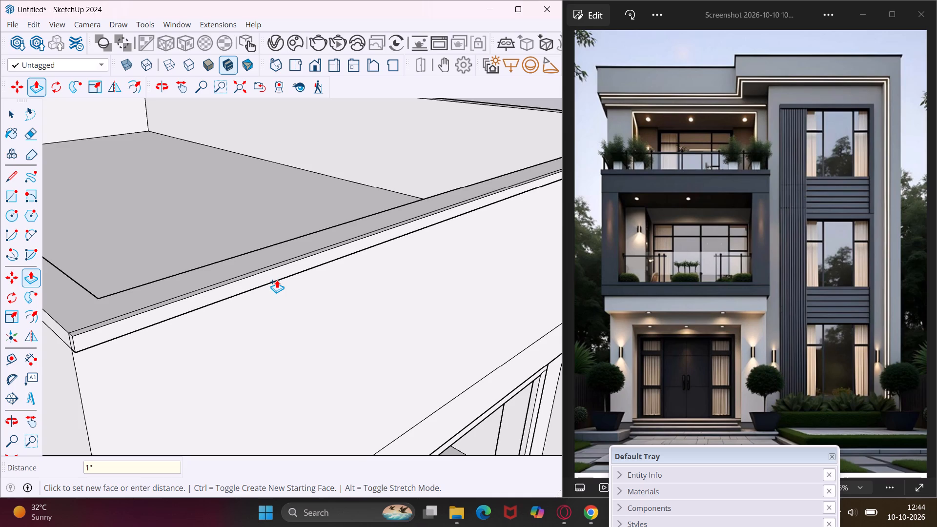
Push/Pull the short return's top band outward 1" and extend the adjoining front band's end to close the corner.
middle_click_drag(277, 280, 278, 280)
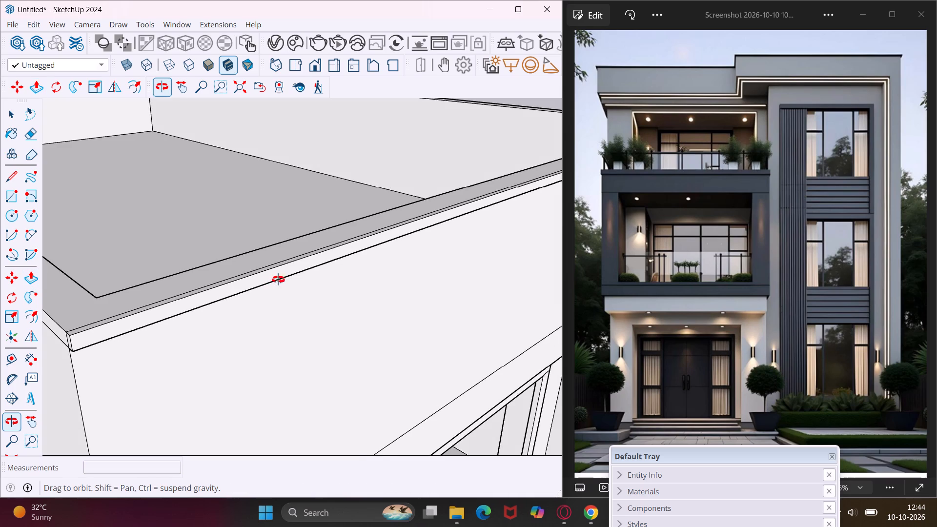
middle_click_drag(278, 280, 434, 216)
scroll(434, 216, "up", 1)
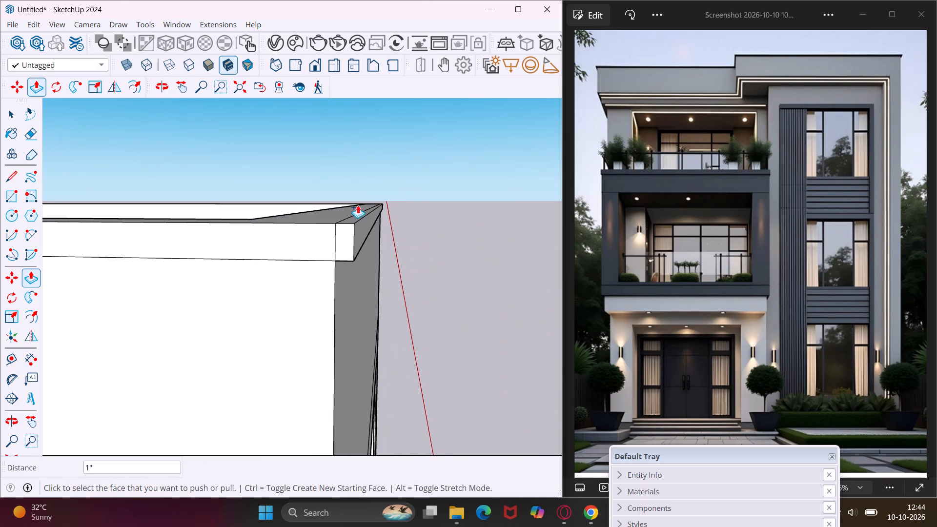
triple_click(309, 232)
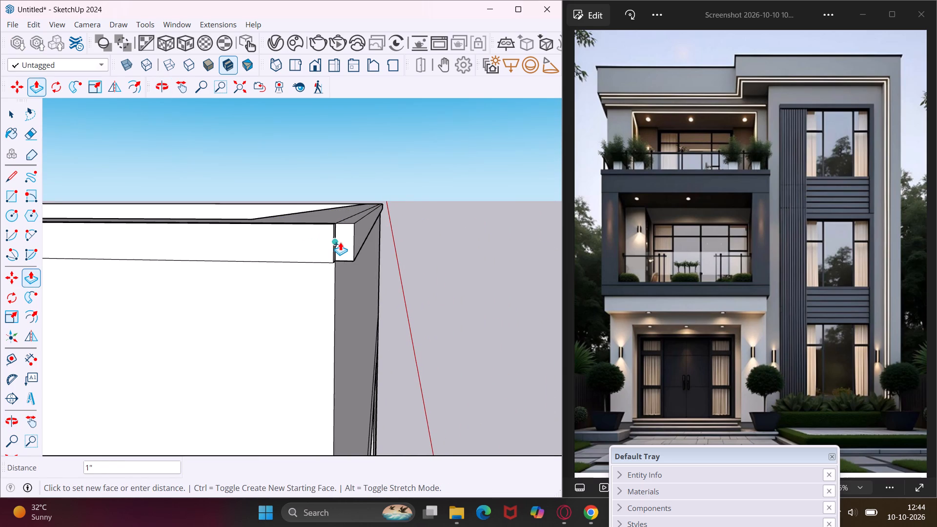
key("Escape")
double_click(341, 243)
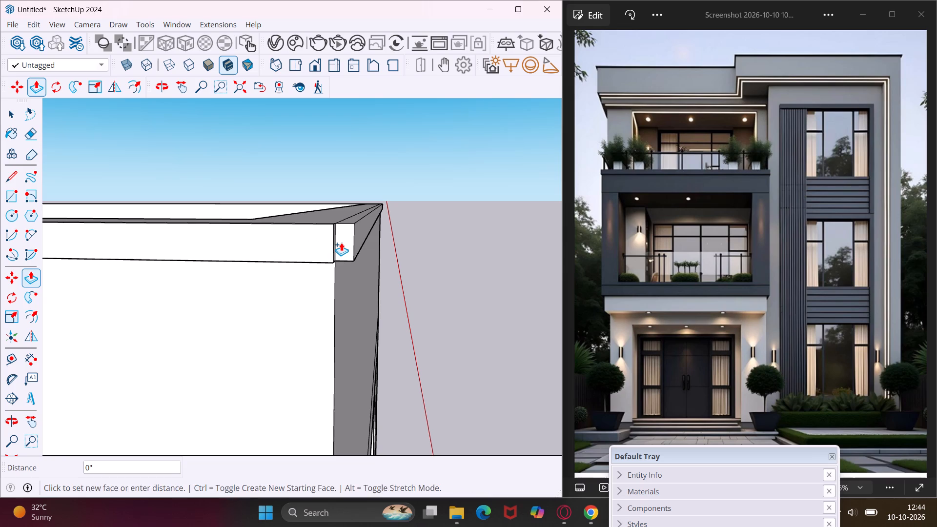
Pull the top band on the balcony-side parapet's front face outward by the same 1".
middle_click_drag(330, 244, 244, 255)
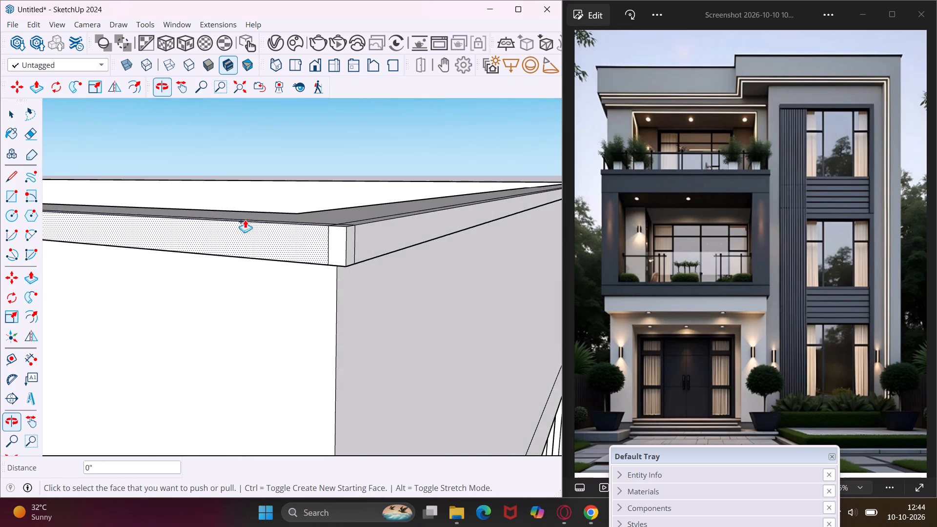
scroll(251, 209, "down", 7)
scroll(148, 209, "up", 8)
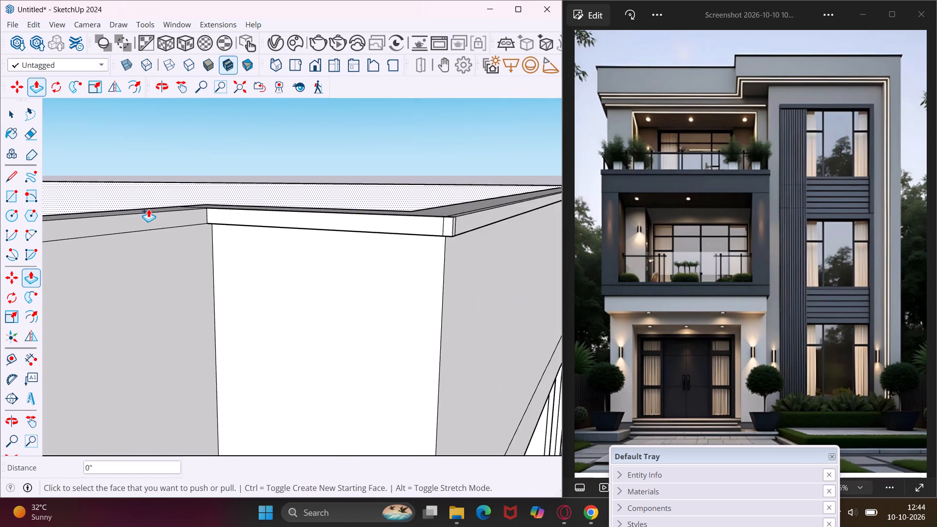
scroll(148, 209, "up", 5)
double_click(160, 225)
Pull the balcony-side outer side parapet's top band outward 1" and extend the front band's end to fill the corner.
scroll(168, 221, "down", 7)
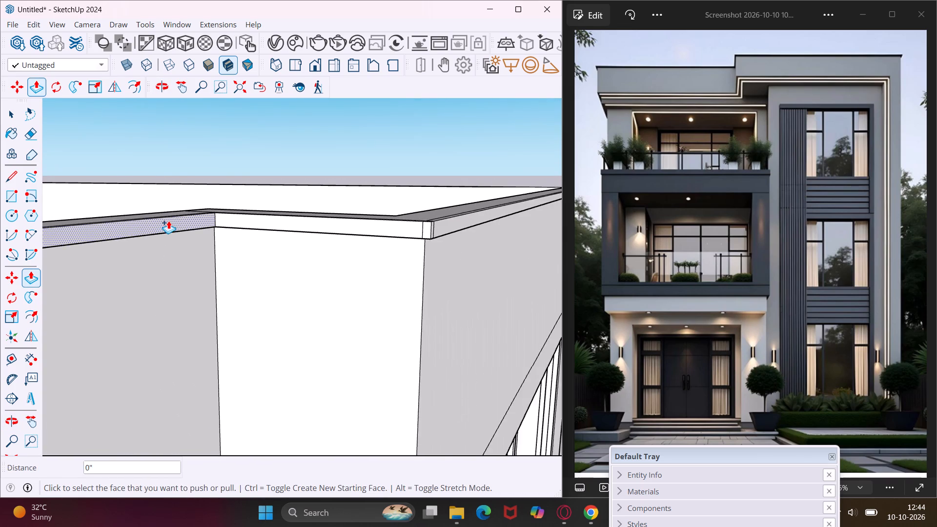
scroll(168, 221, "down", 3)
middle_click_drag(378, 216, 195, 223)
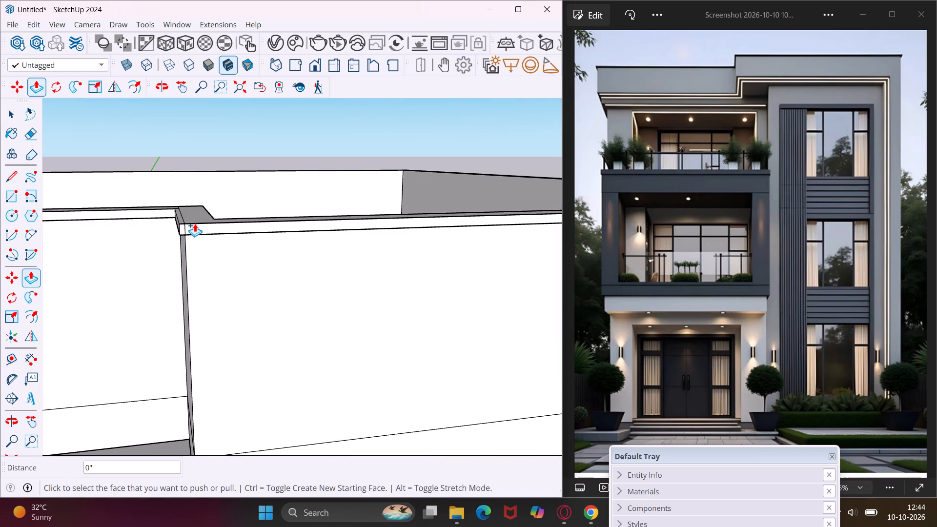
scroll(195, 223, "up", 9)
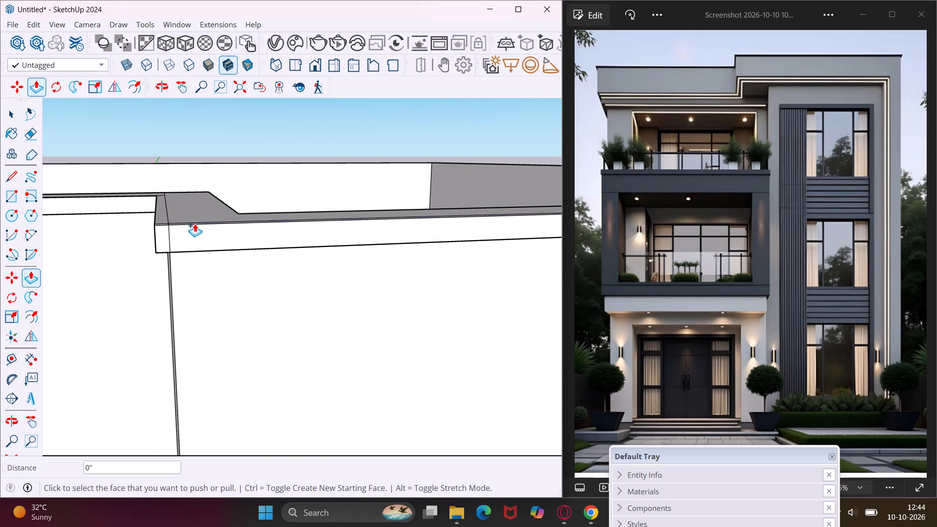
scroll(195, 223, "down", 20)
scroll(195, 223, "down", 3)
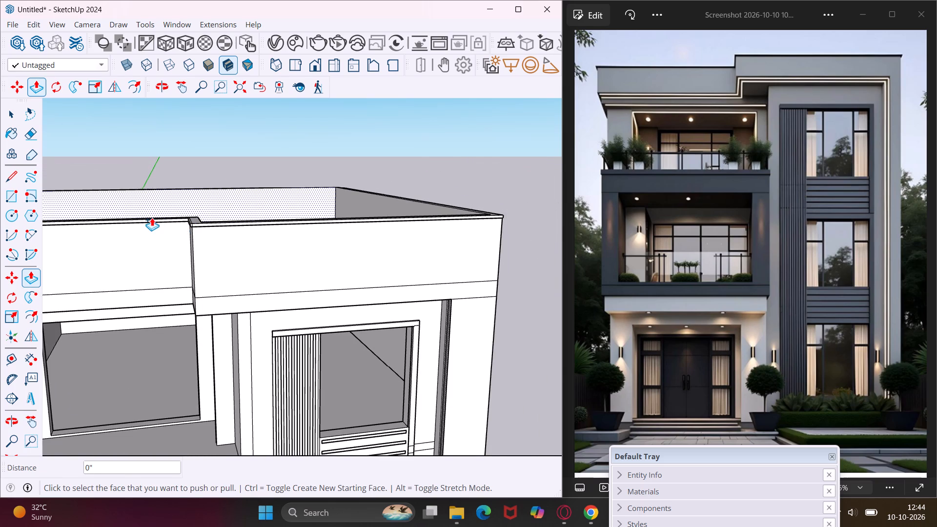
middle_click_drag(153, 218, 463, 212)
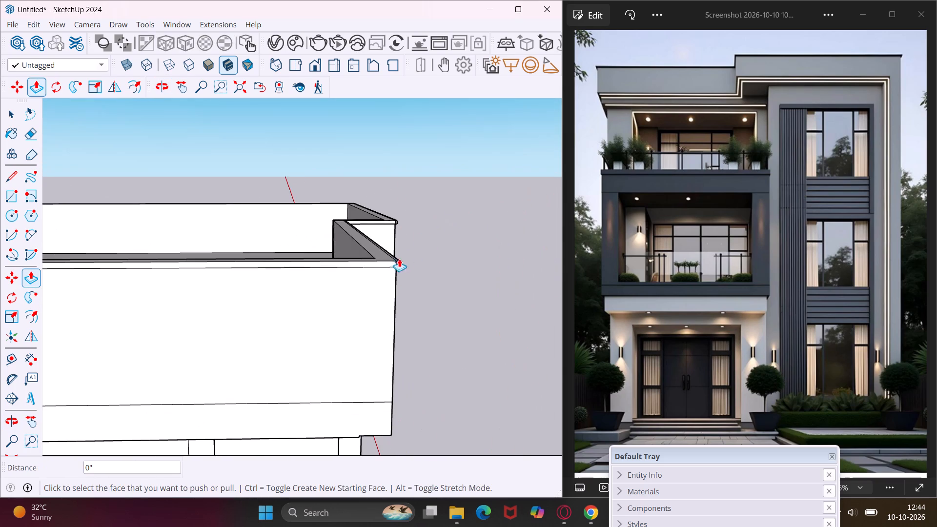
scroll(388, 261, "up", 14)
double_click(395, 271)
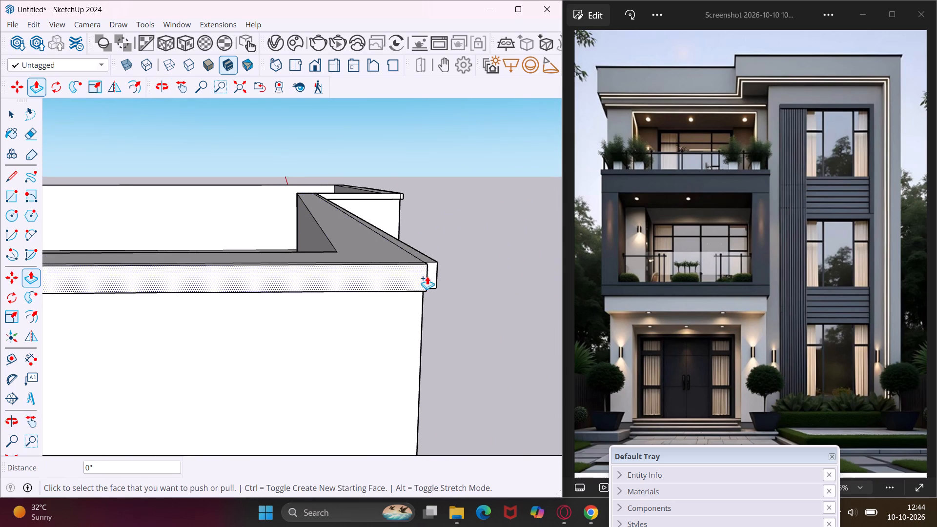
double_click(429, 277)
Pull the top band of the side parapet beside the tall window bay outward 1" and extend the front band's end to fill the corner.
middle_click_drag(456, 257, 406, 267)
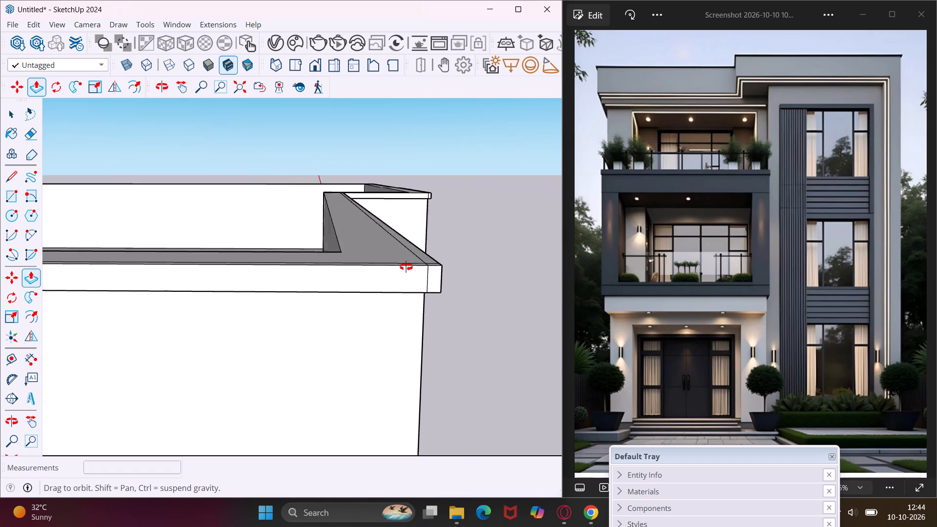
middle_click_drag(406, 267, 219, 245)
scroll(208, 241, "down", 9)
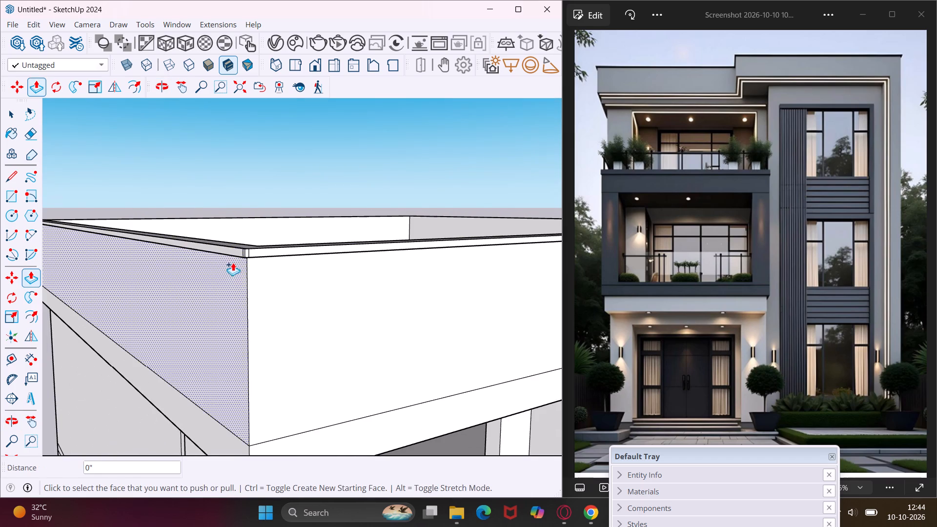
middle_click_drag(210, 284, 88, 243)
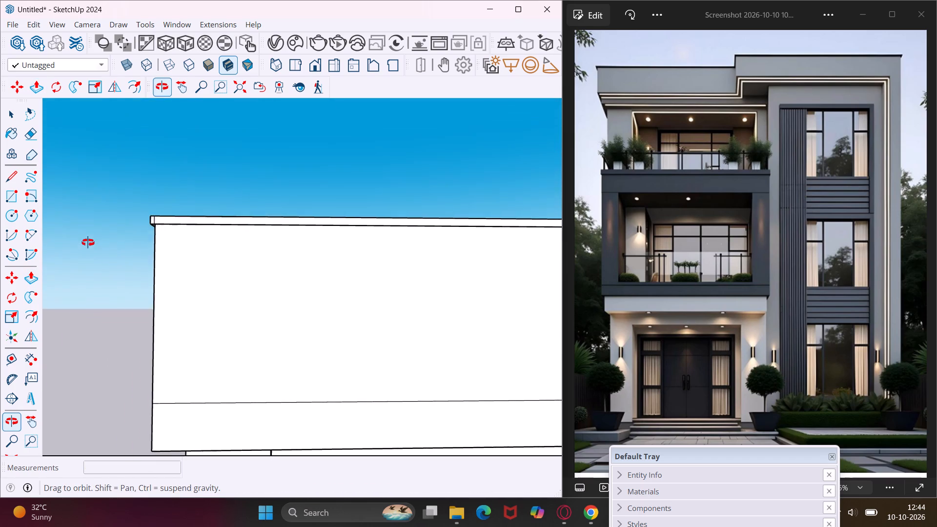
middle_click_drag(88, 243, 177, 181)
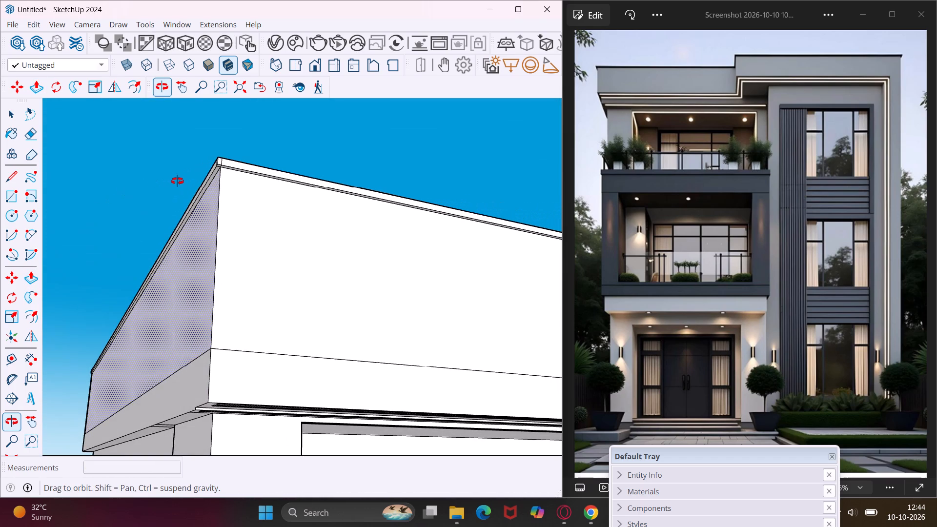
middle_click_drag(177, 181, 59, 214)
scroll(51, 210, "down", 8)
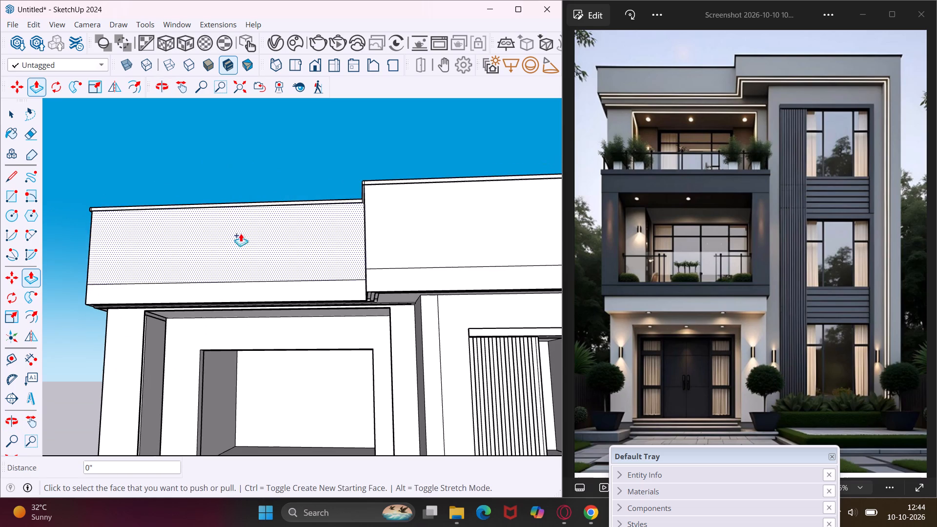
middle_click_drag(437, 193, 110, 242)
middle_click_drag(115, 247, 123, 254)
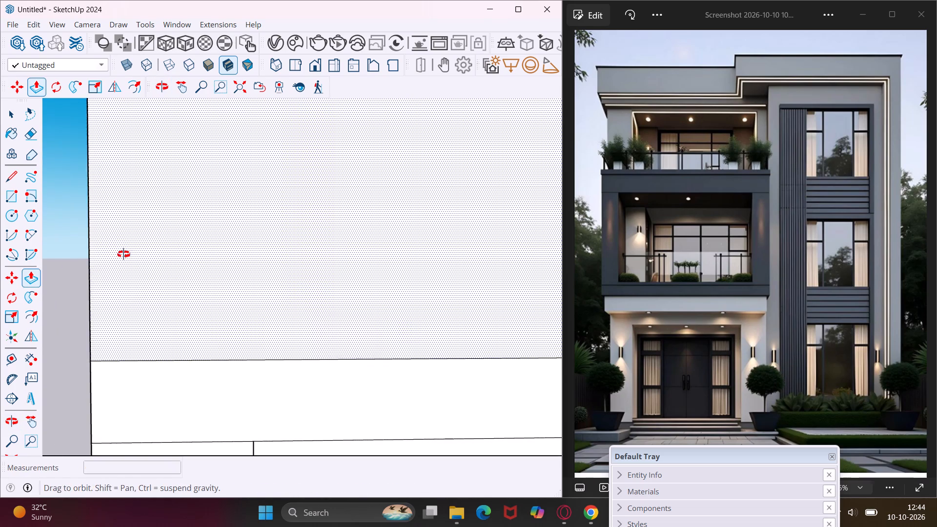
middle_click_drag(123, 254, 142, 337)
scroll(138, 310, "down", 2)
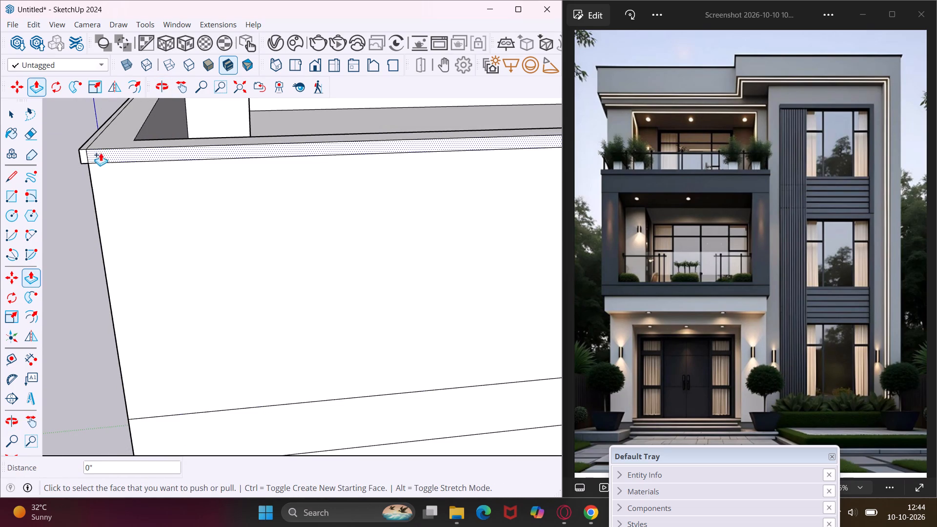
scroll(100, 149, "up", 7)
double_click(100, 149)
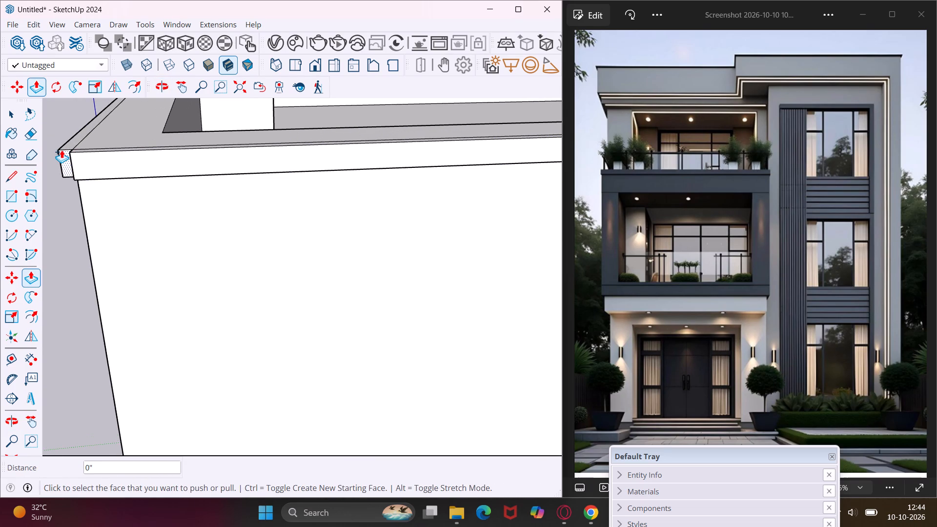
double_click(61, 151)
Examine the parapet's coping corner, the overall facade and the vertical louvres beside the upper tall window opening.
scroll(61, 151, "up", 1)
middle_click_drag(61, 151, 354, 165)
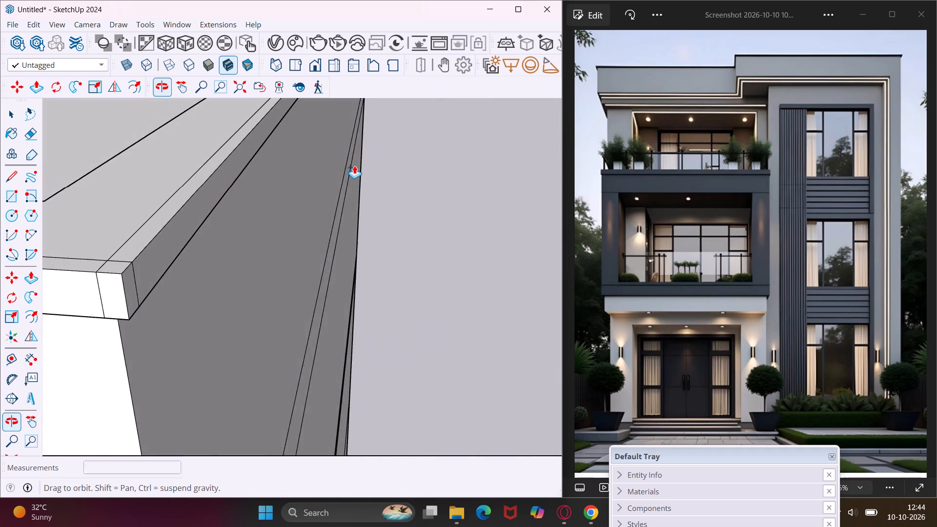
scroll(250, 164, "down", 20)
scroll(250, 164, "down", 7)
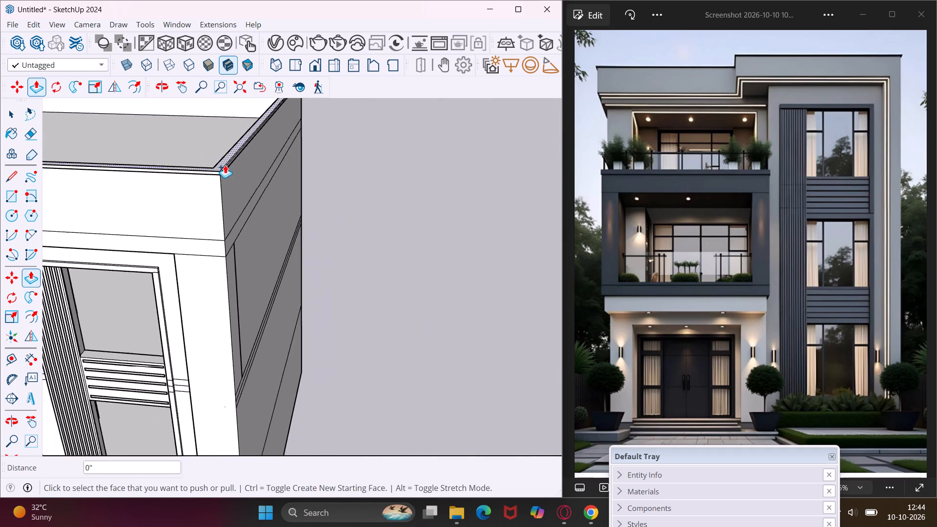
scroll(225, 165, "down", 11)
middle_click_drag(147, 180, 274, 164)
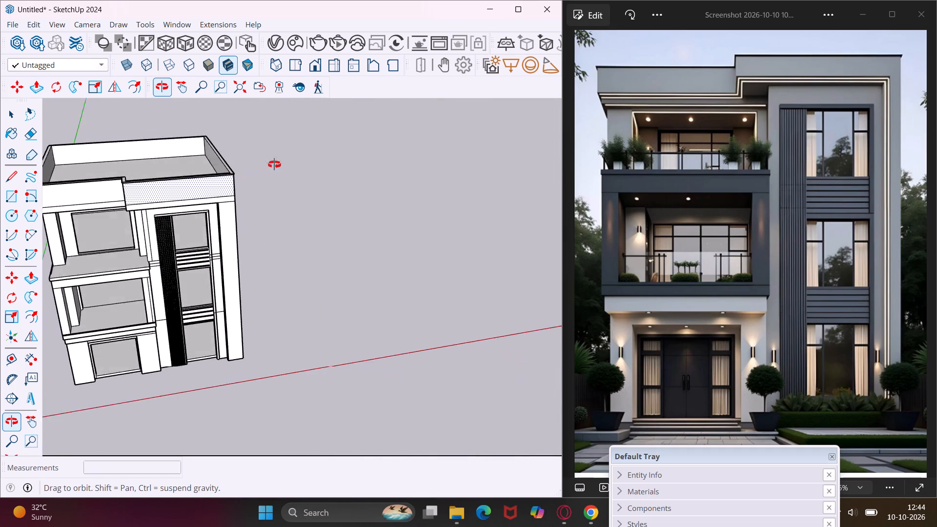
middle_click_drag(274, 164, 383, 151)
scroll(217, 237, "up", 2)
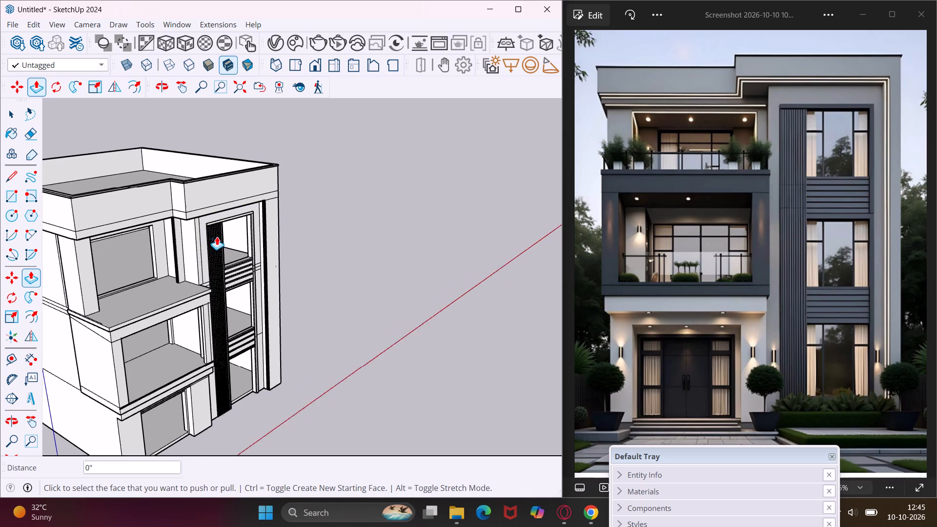
scroll(217, 237, "up", 17)
scroll(217, 237, "up", 5)
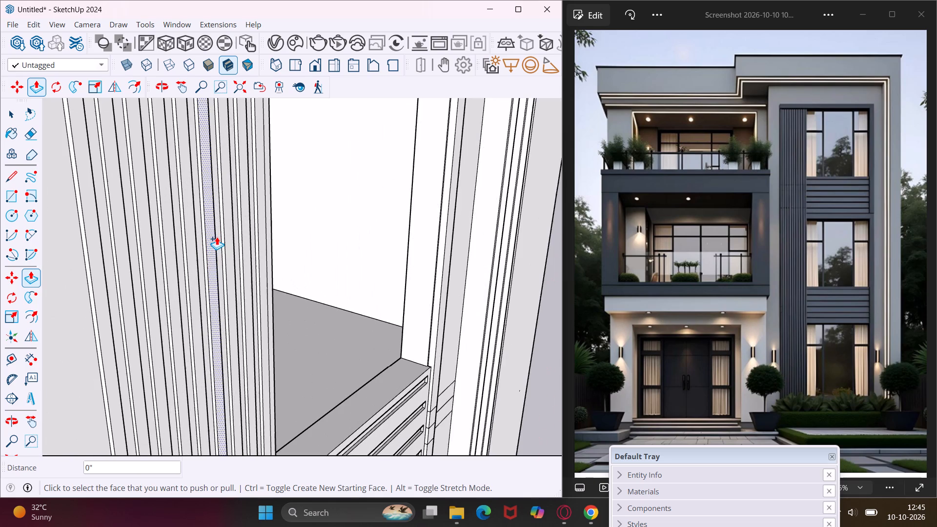
scroll(217, 237, "down", 5)
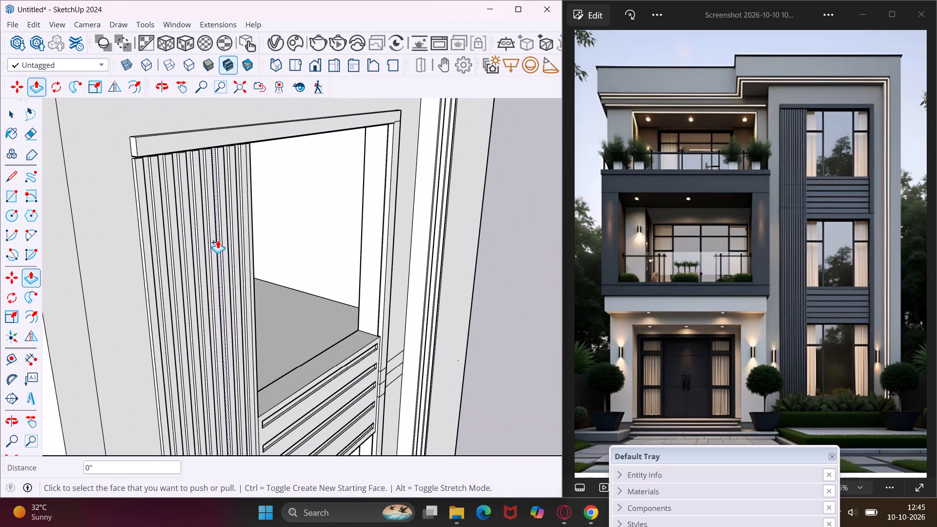
middle_click_drag(218, 240, 156, 245)
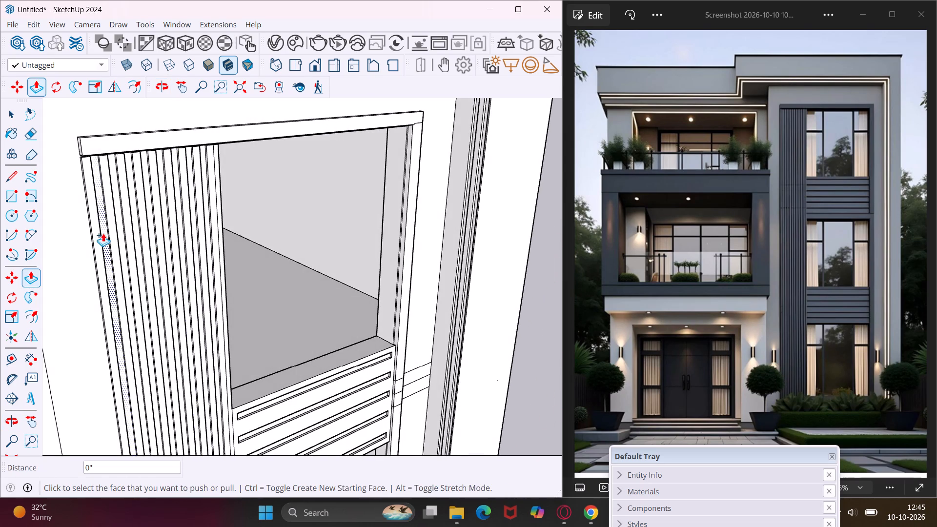
scroll(88, 169, "up", 5)
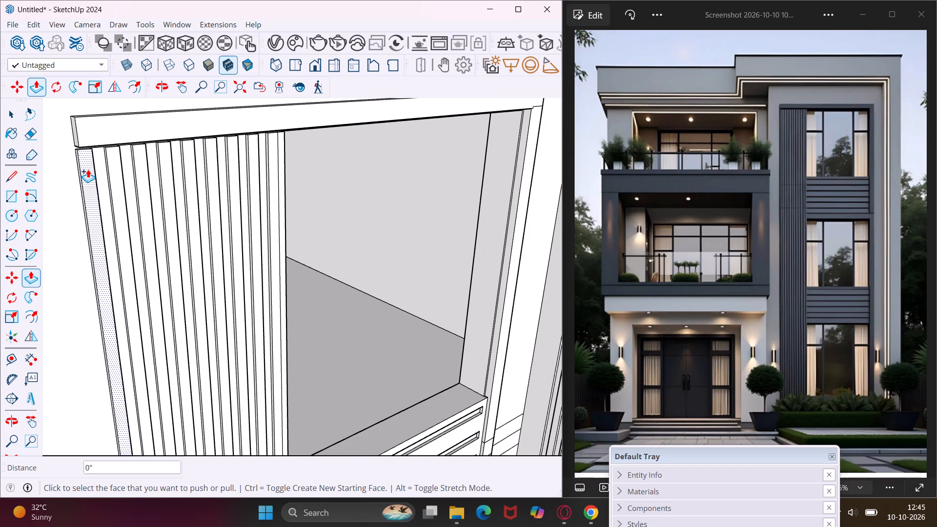
middle_click_drag(88, 169, 100, 133)
scroll(100, 133, "down", 9)
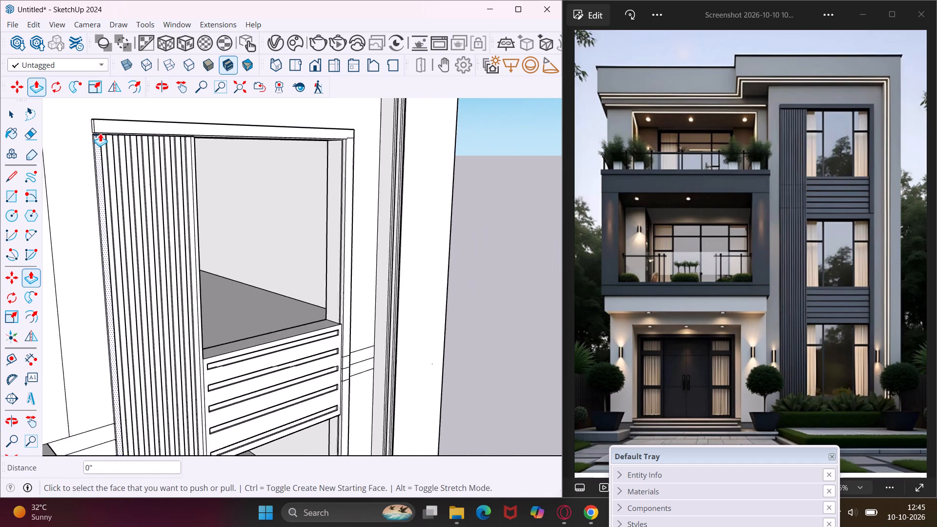
Examine the vertical louvres of the tall window bay, the balcony side and the overall facade against the reference photo.
scroll(100, 133, "down", 1)
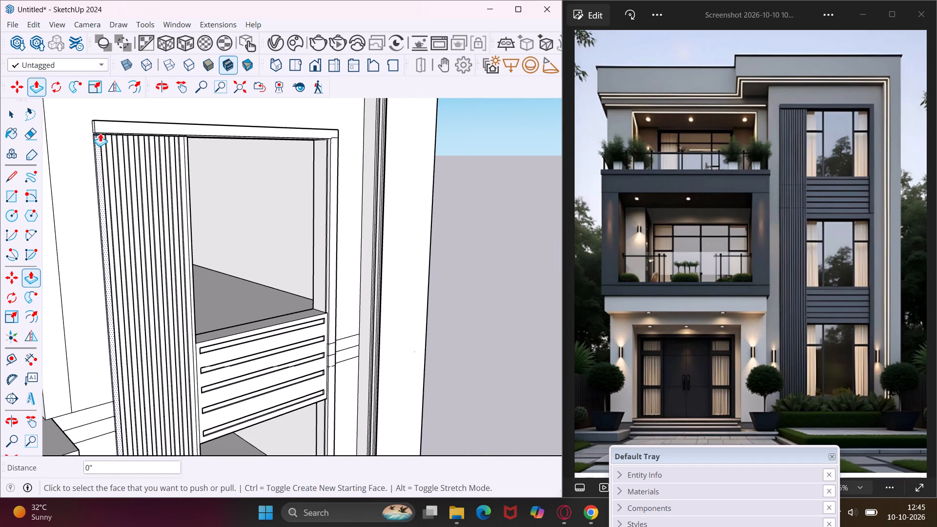
middle_click_drag(100, 133, 176, 149)
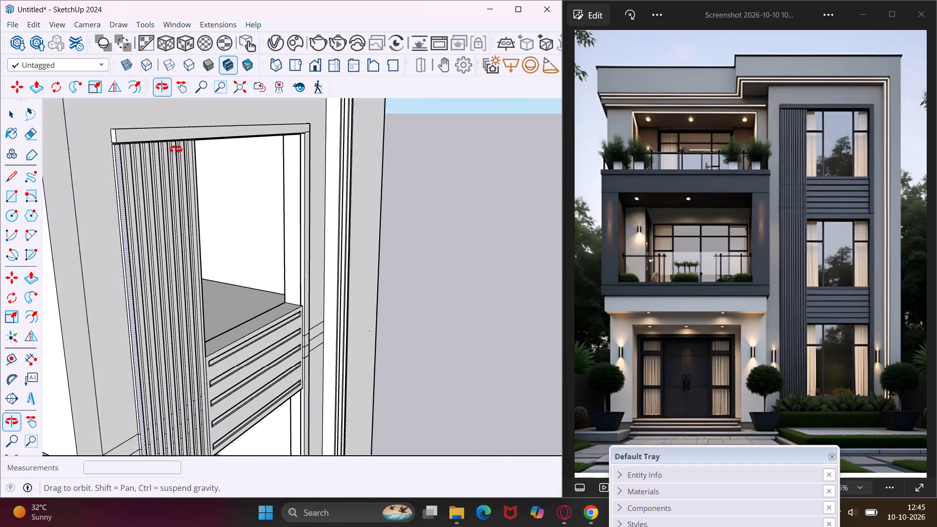
middle_click_drag(176, 149, 232, 146)
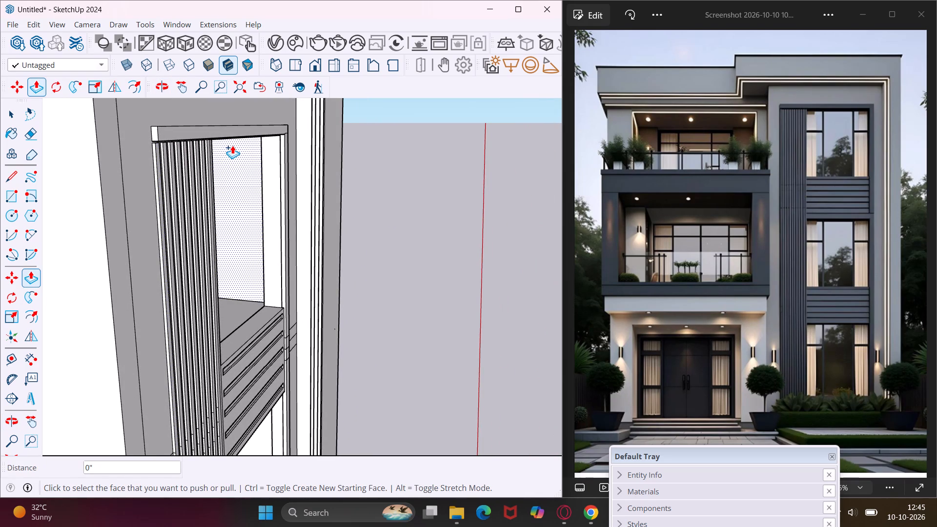
key("Escape")
key("space")
scroll(231, 170, "down", 6)
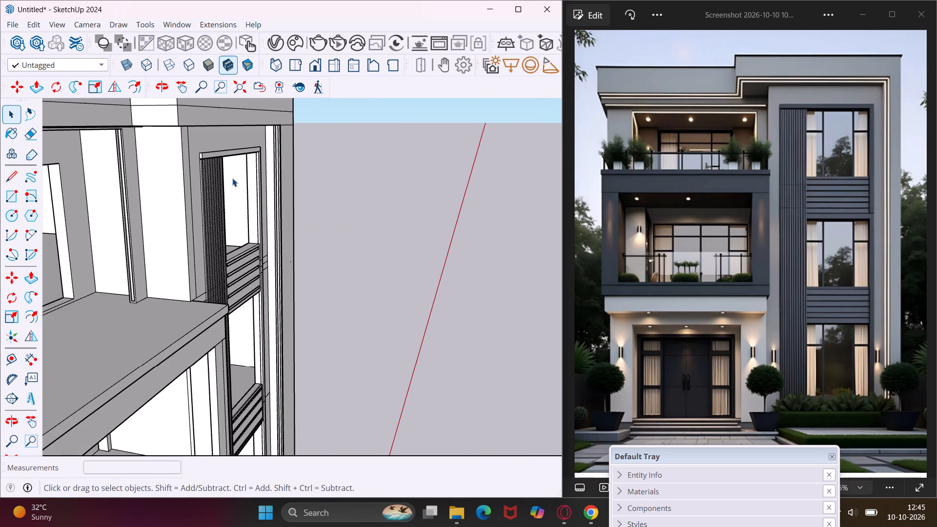
middle_click_drag(167, 245, 275, 230)
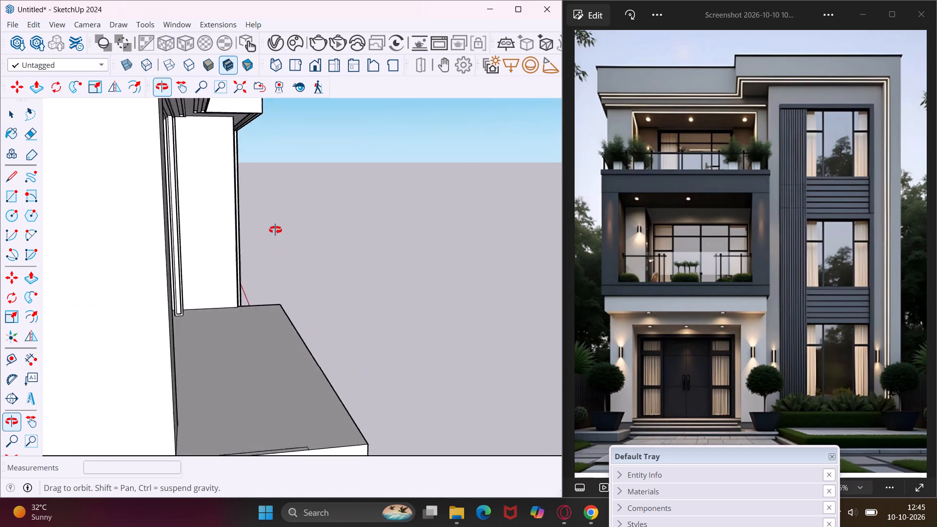
middle_click_drag(275, 230, 225, 220)
scroll(225, 216, "down", 6)
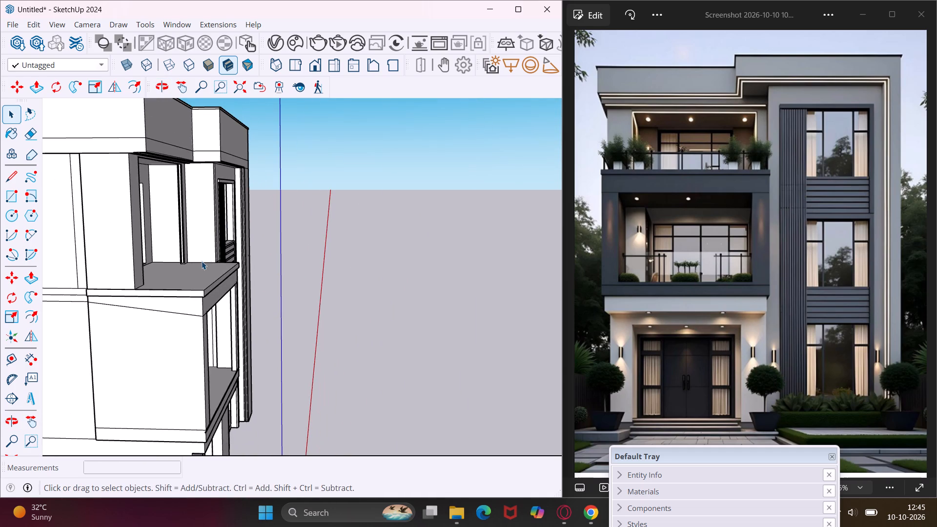
middle_click_drag(202, 261, 25, 265)
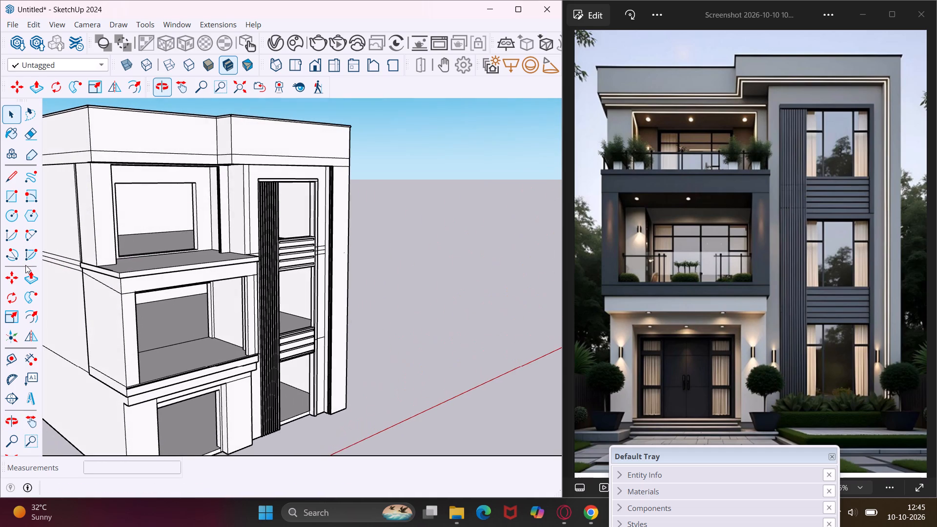
middle_click_drag(136, 294, 55, 283)
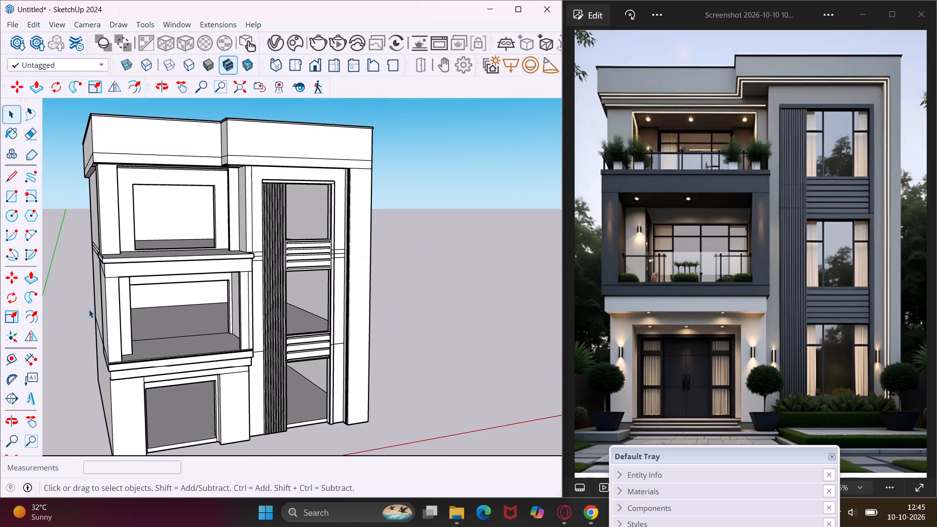
middle_click_drag(148, 370, 101, 374)
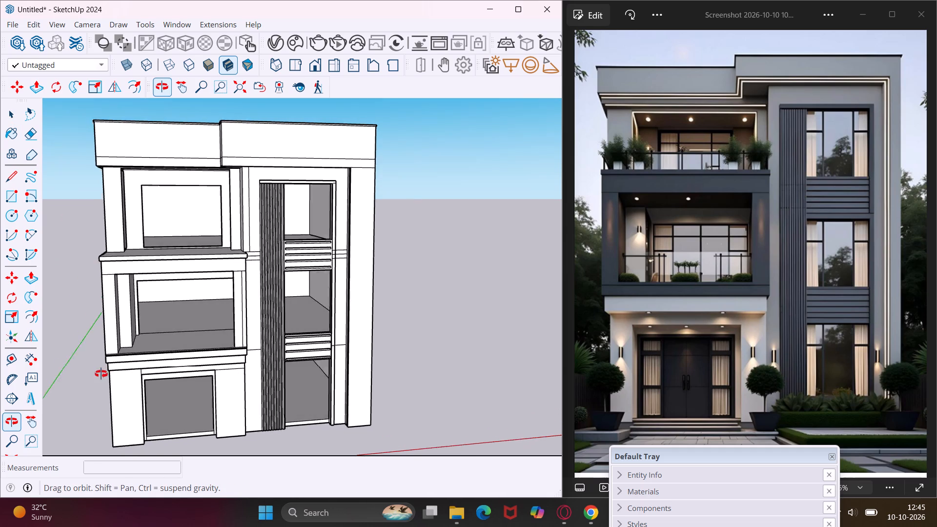
middle_click_drag(101, 374, 92, 371)
Examine the ground-floor entrance, the underside of the balcony and the lower part of the tall window bay.
scroll(131, 371, "up", 10)
middle_click_drag(163, 354, 160, 350)
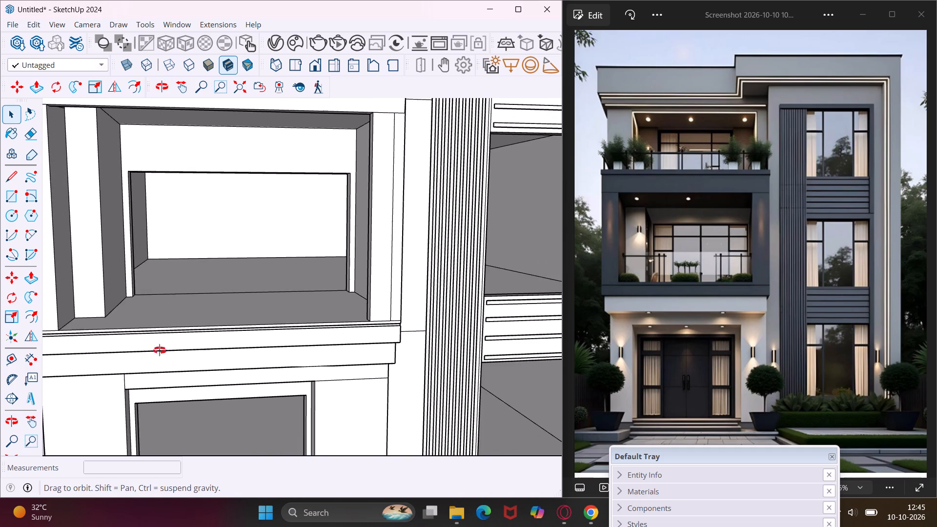
middle_click_drag(160, 350, 183, 208)
scroll(183, 208, "up", 1)
scroll(185, 208, "down", 6)
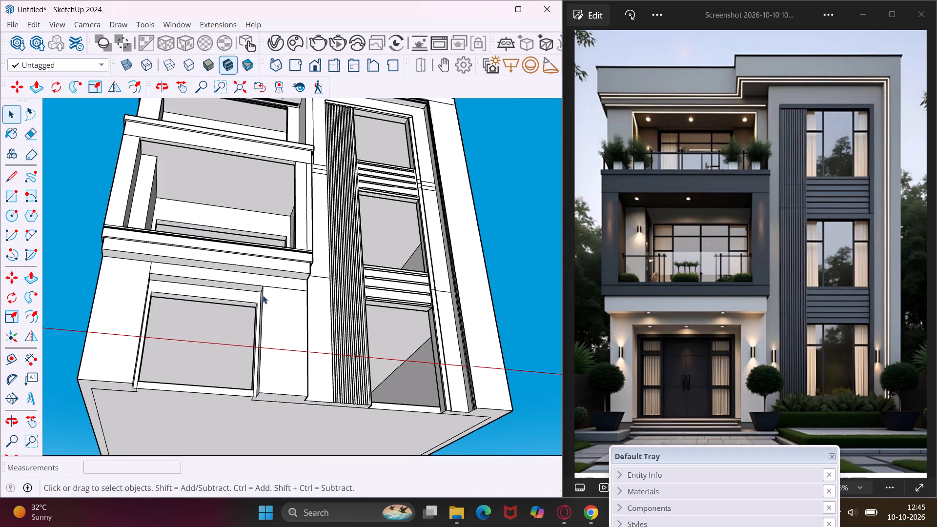
middle_click_drag(263, 296, 210, 357)
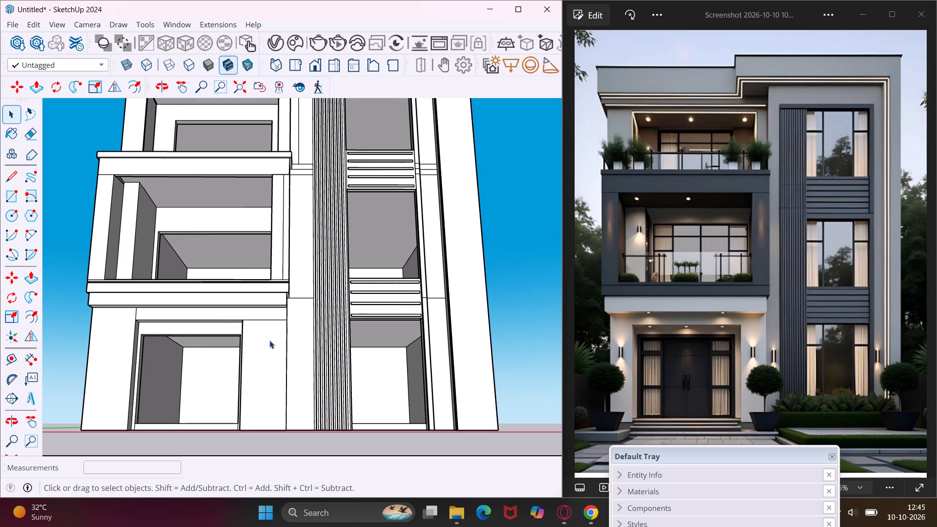
scroll(407, 425, "up", 4)
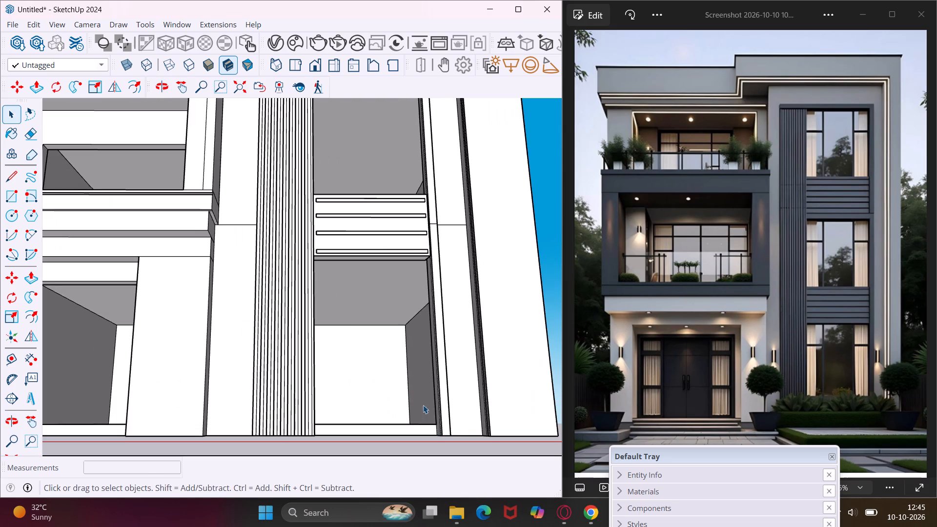
middle_click_drag(429, 389, 420, 394)
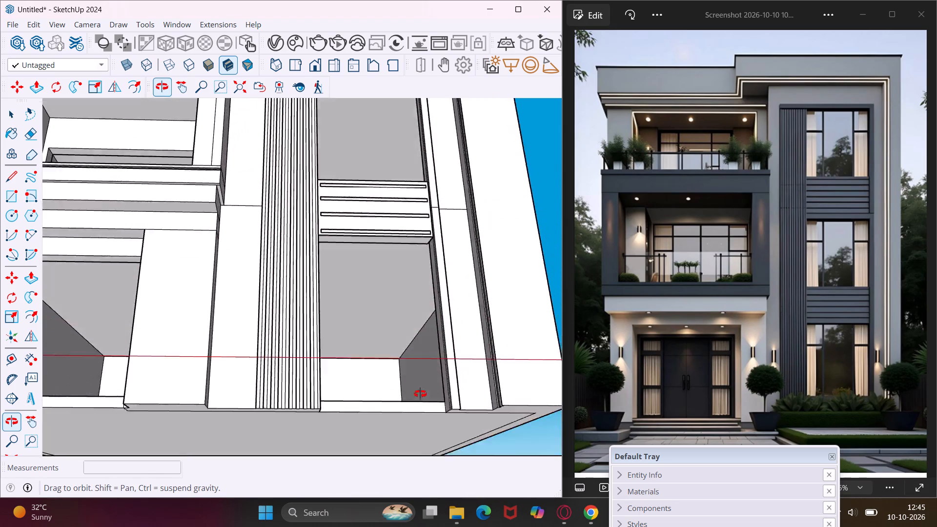
middle_click_drag(420, 394, 406, 456)
scroll(455, 338, "down", 6)
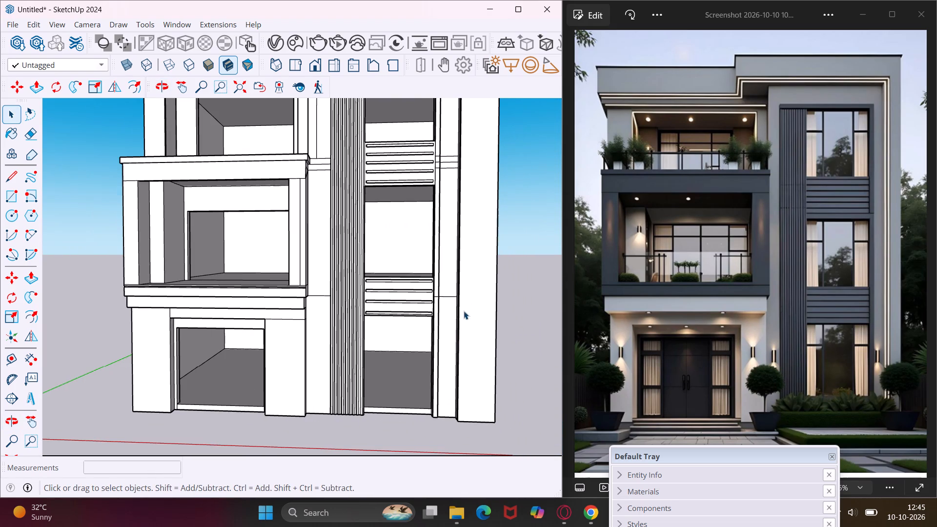
middle_click_drag(464, 300, 483, 347)
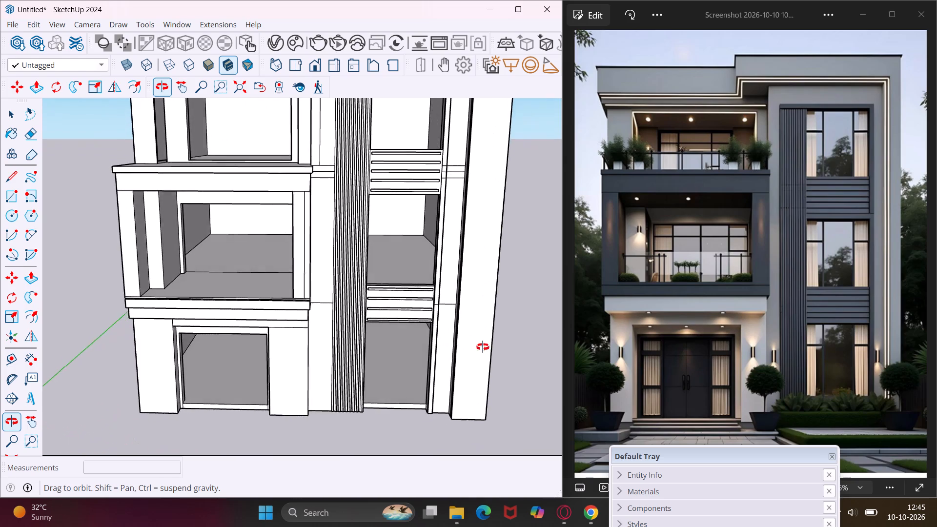
middle_click_drag(483, 347, 516, 348)
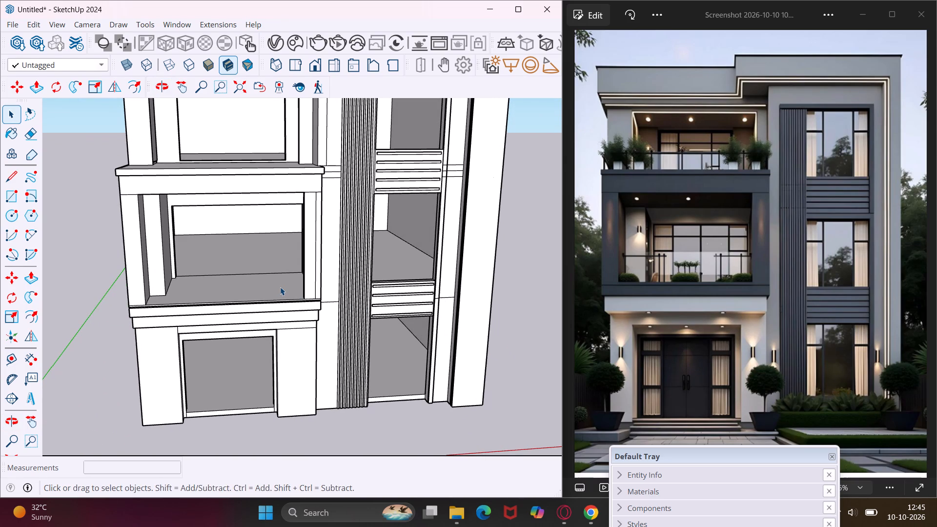
Examine the middle-storey balcony recess, its floor edge and its side walls from several angles.
middle_click_drag(274, 286, 324, 291)
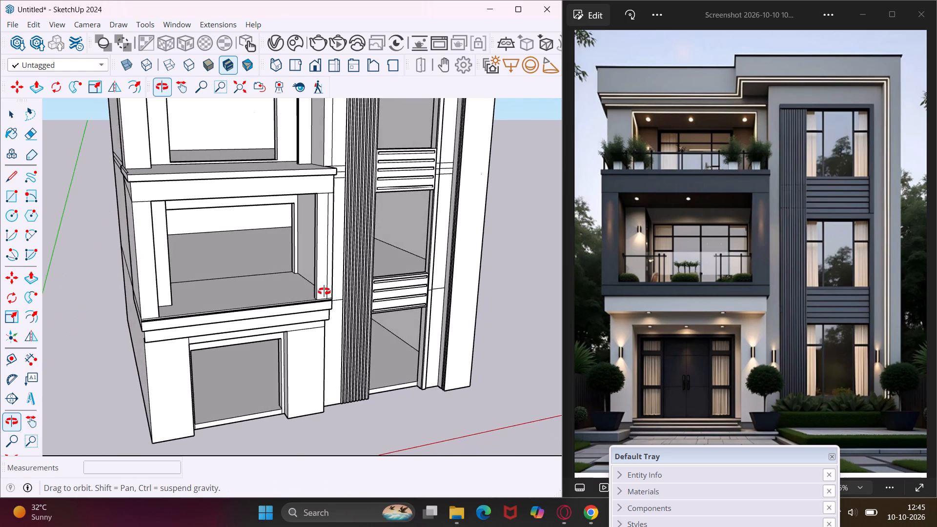
middle_click_drag(324, 291, 332, 291)
scroll(153, 318, "up", 5)
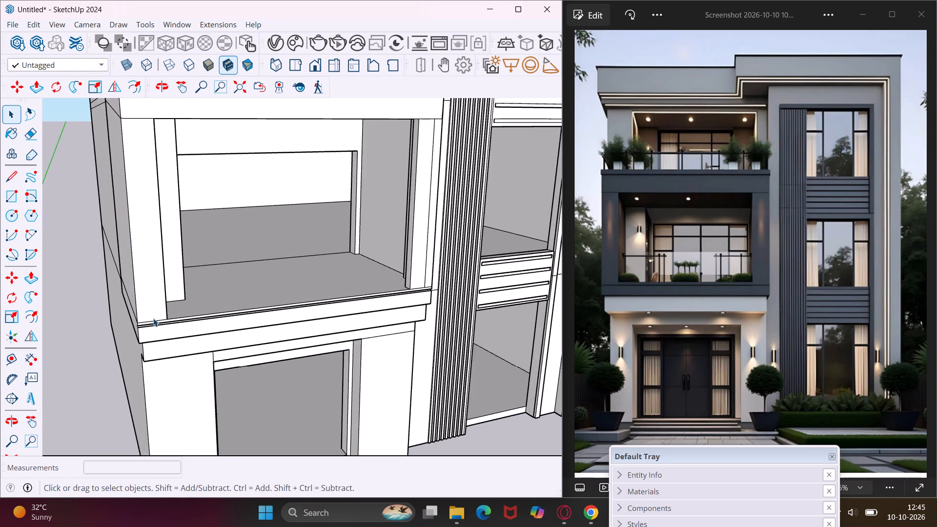
scroll(153, 318, "up", 5)
middle_click_drag(294, 308, 215, 310)
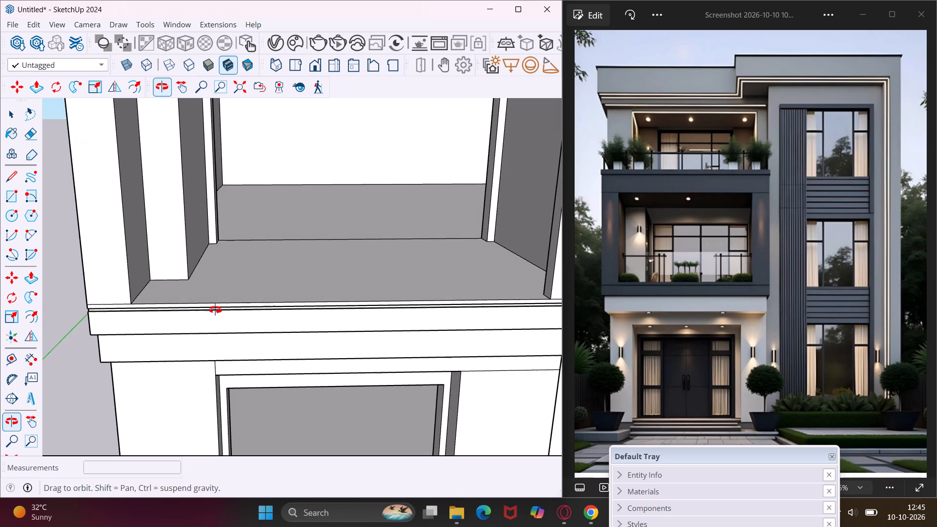
middle_click_drag(215, 310, 213, 311)
scroll(213, 284, "down", 4)
scroll(258, 273, "down", 3)
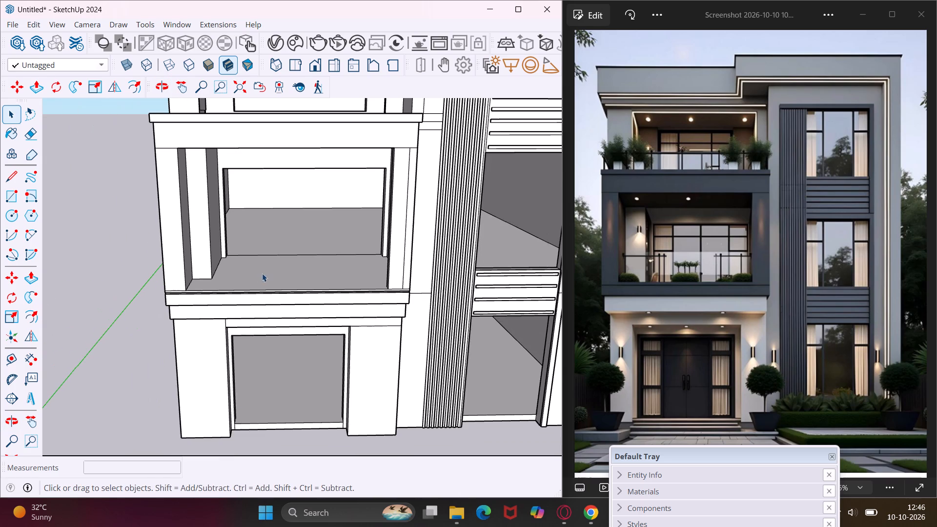
middle_click_drag(278, 273, 249, 273)
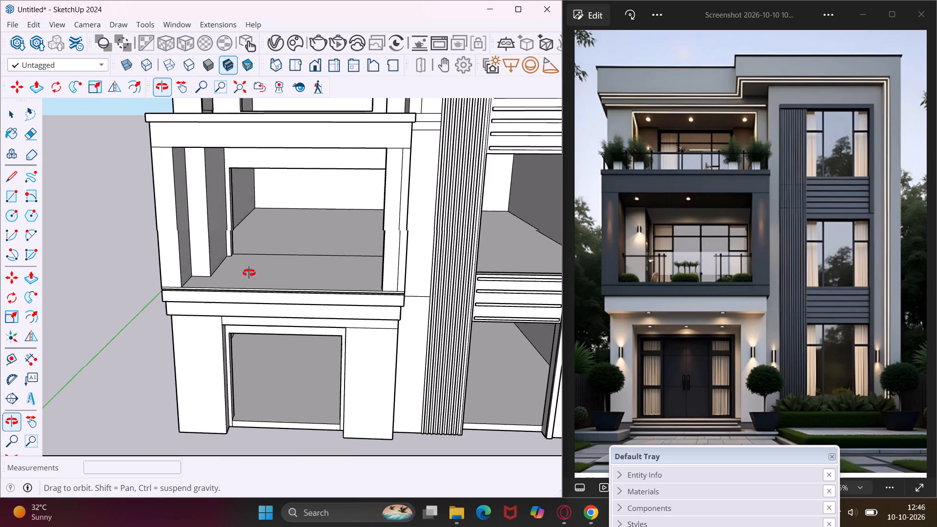
middle_click_drag(249, 273, 207, 268)
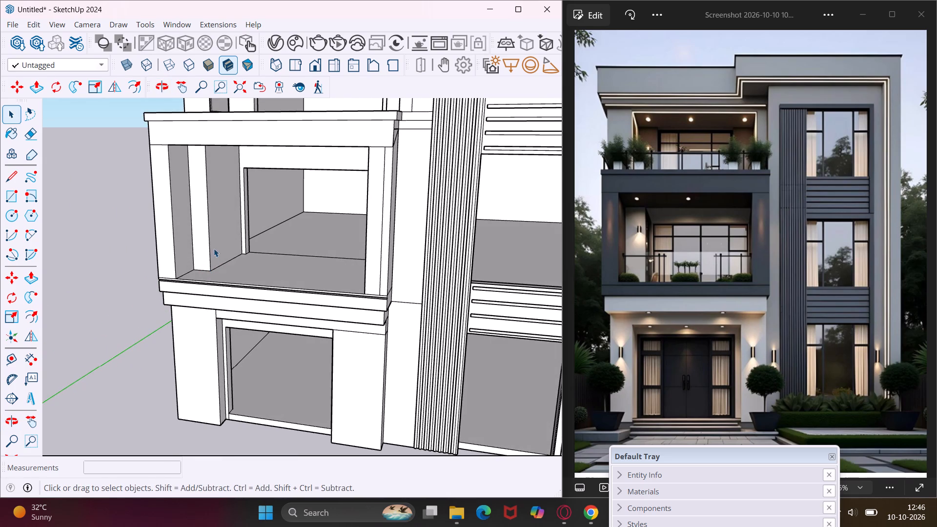
Offset the outline of the middle-storey balcony's inner side wall, opposite the window bay, inward by about 4 1/16".
scroll(208, 234, "up", 7)
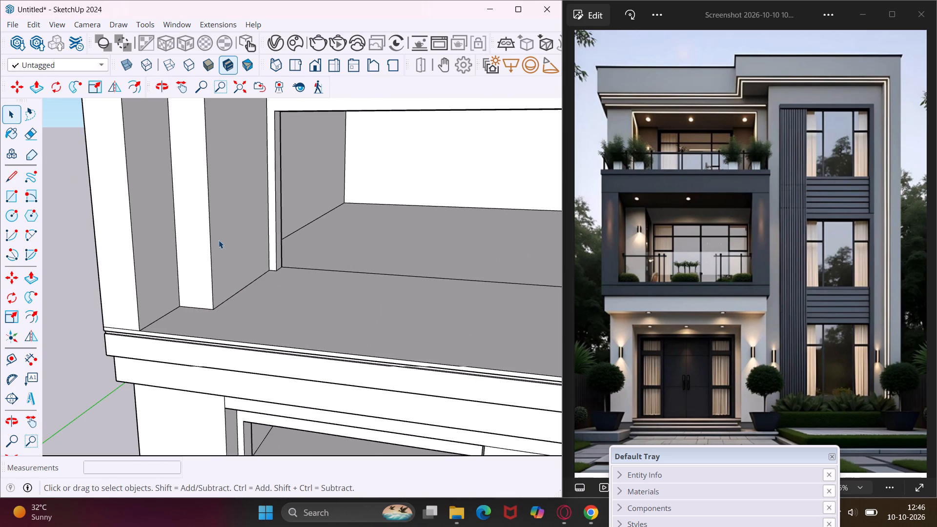
left_click(219, 240)
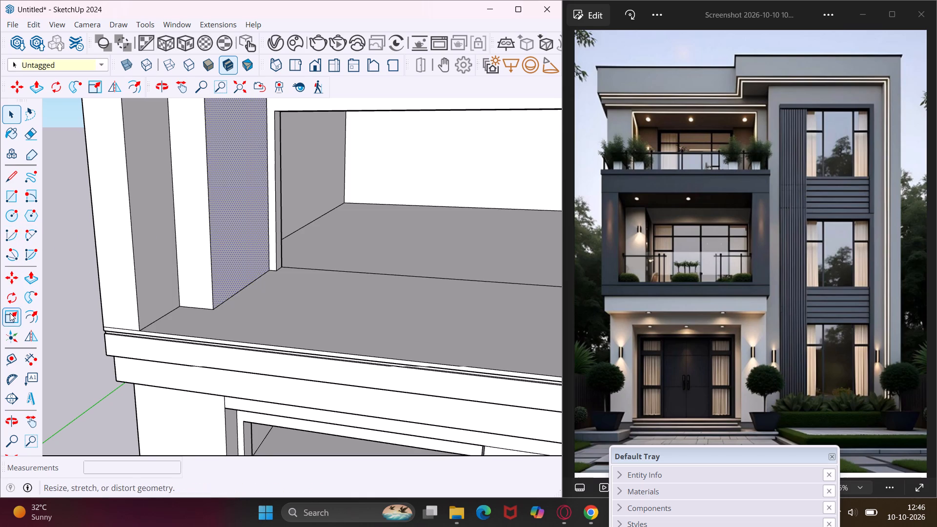
left_click(31, 314)
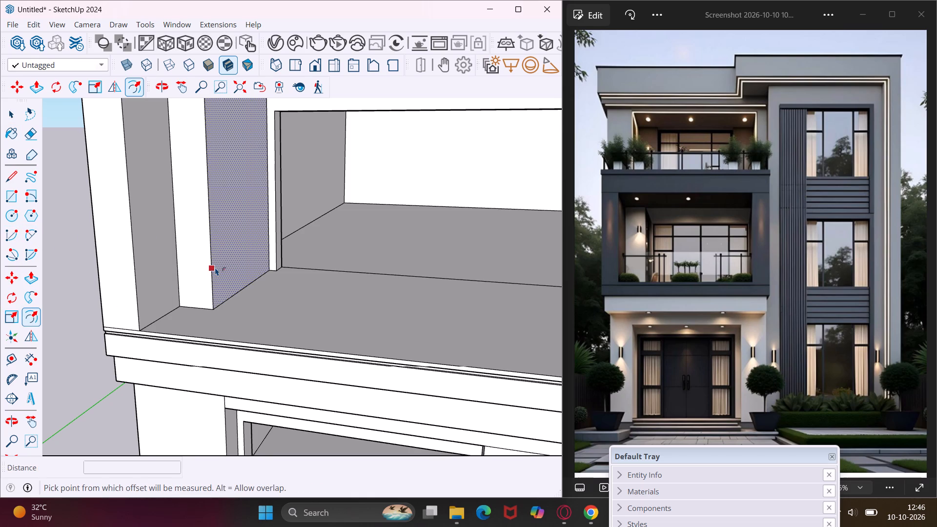
left_click(215, 267)
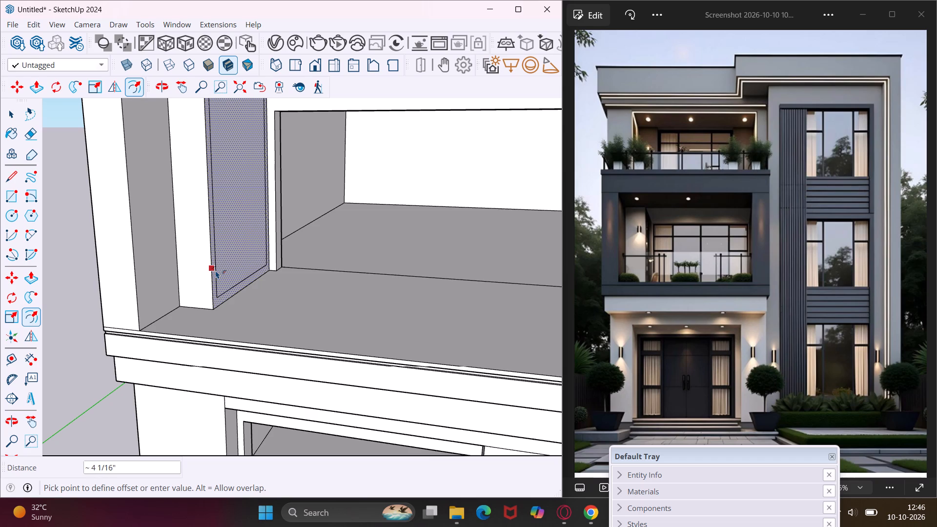
left_click(216, 270)
key("Escape")
key("space")
Push the offset inner panel of the balcony's side wall inward 11 3/16" to form a framed recess.
left_click(242, 258)
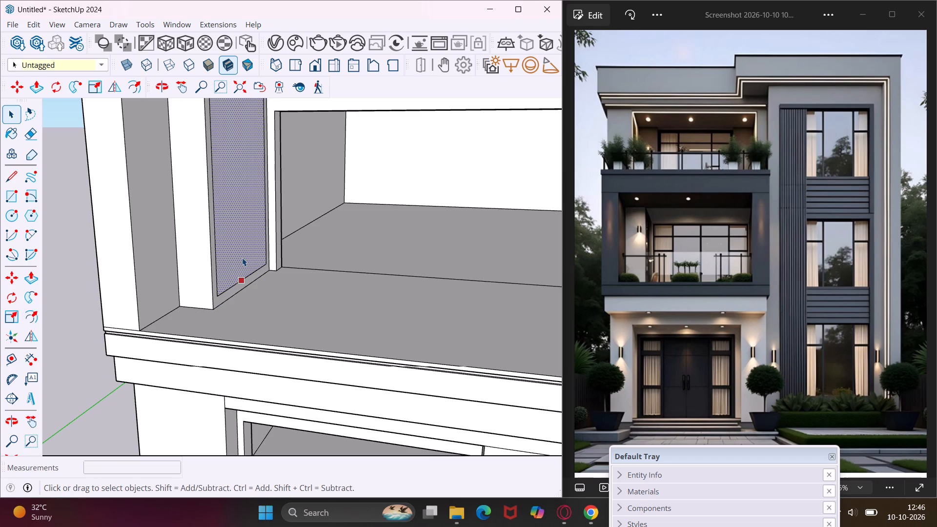
key("p")
left_click(242, 258)
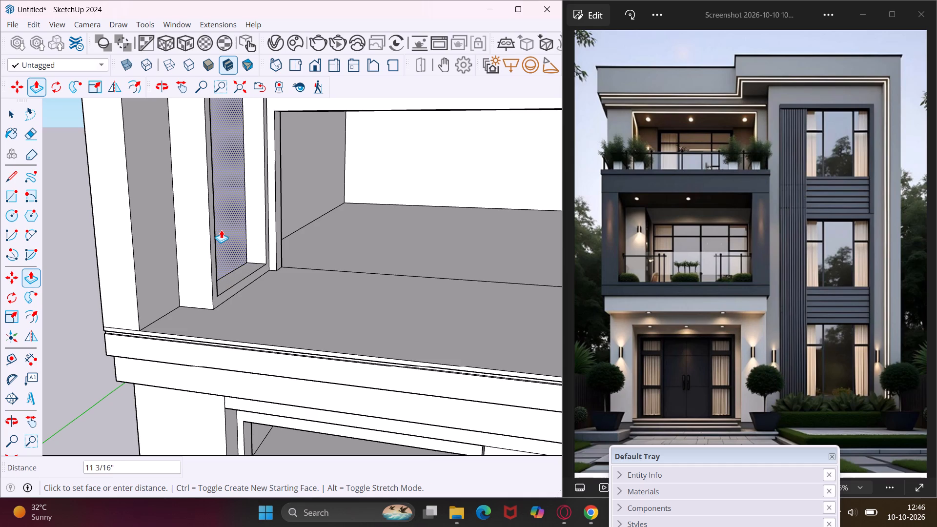
left_click(221, 230)
middle_click_drag(232, 230, 171, 226)
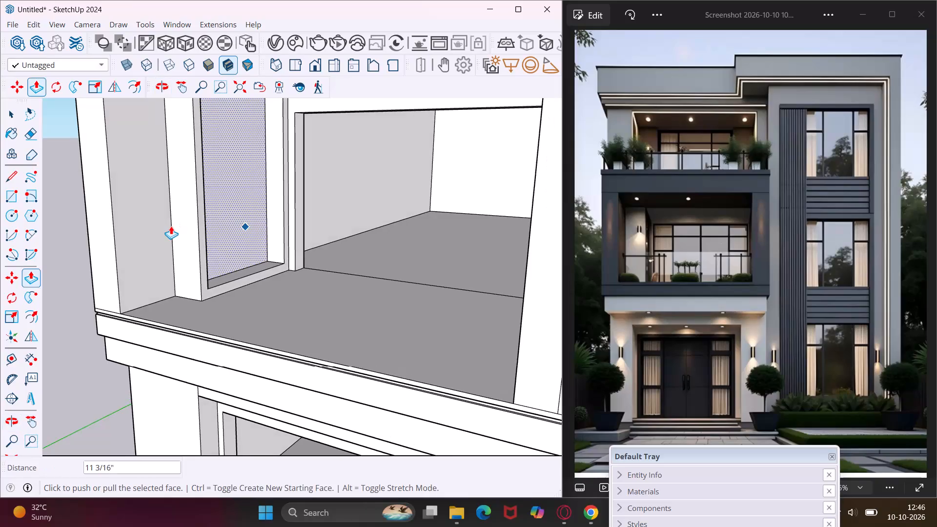
key("Escape")
key("space")
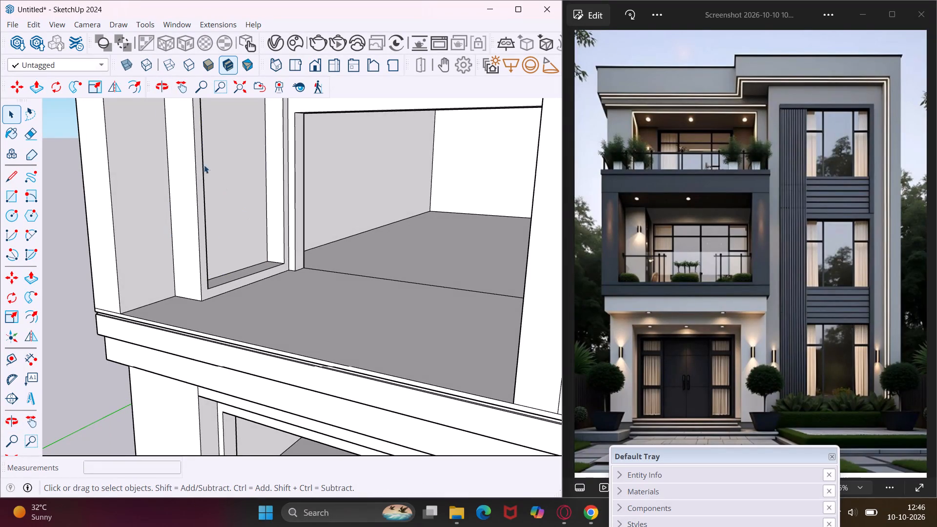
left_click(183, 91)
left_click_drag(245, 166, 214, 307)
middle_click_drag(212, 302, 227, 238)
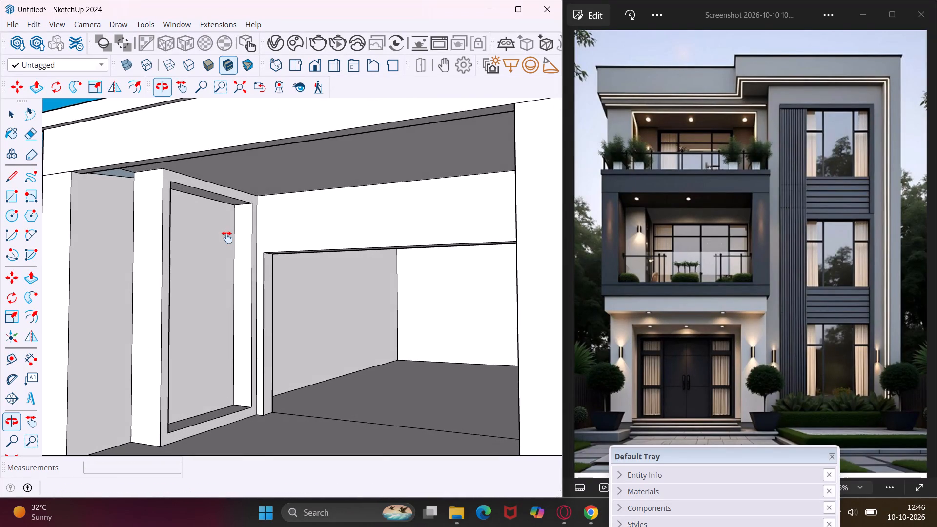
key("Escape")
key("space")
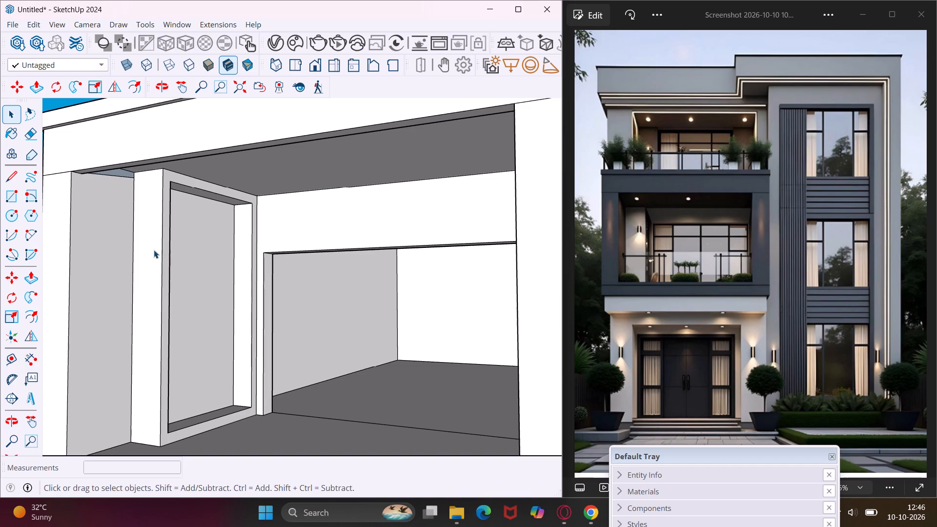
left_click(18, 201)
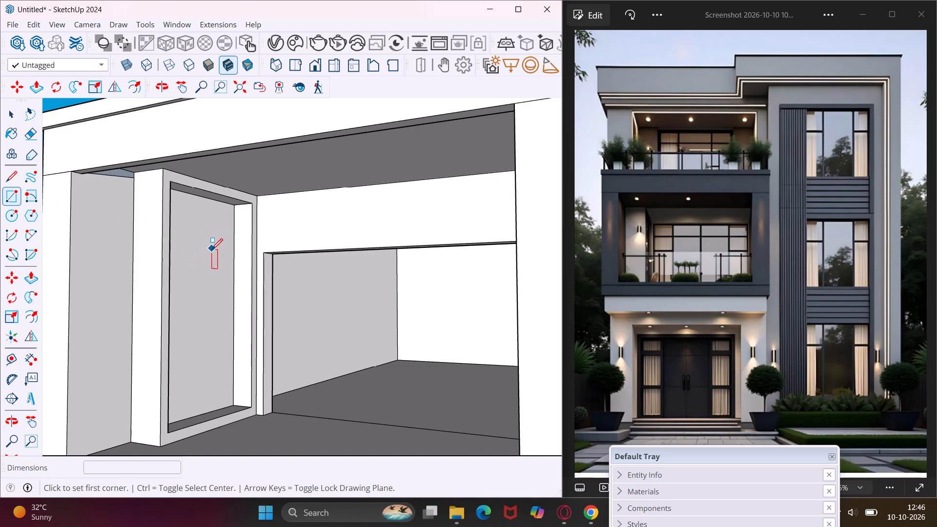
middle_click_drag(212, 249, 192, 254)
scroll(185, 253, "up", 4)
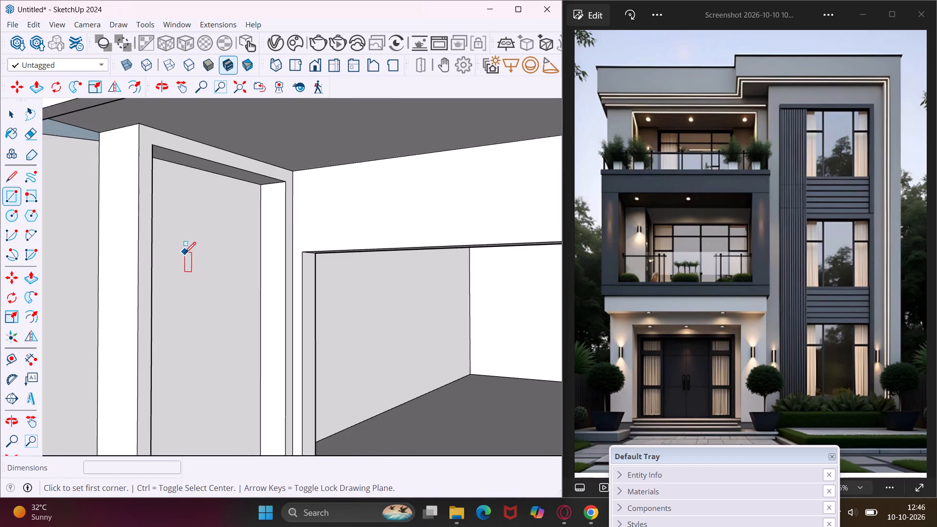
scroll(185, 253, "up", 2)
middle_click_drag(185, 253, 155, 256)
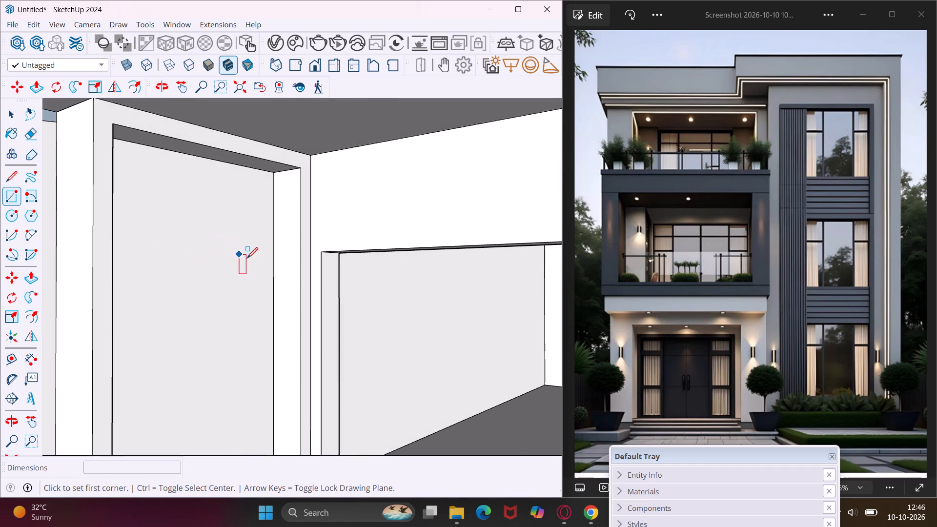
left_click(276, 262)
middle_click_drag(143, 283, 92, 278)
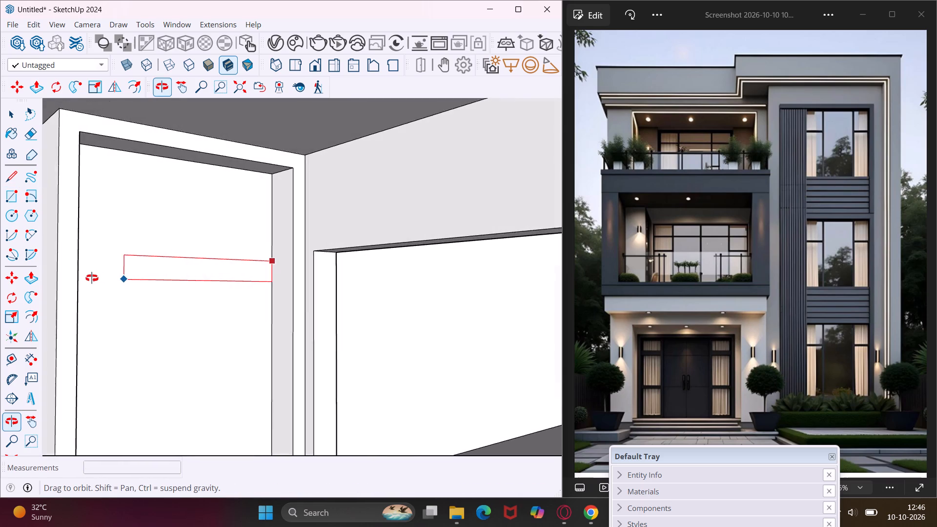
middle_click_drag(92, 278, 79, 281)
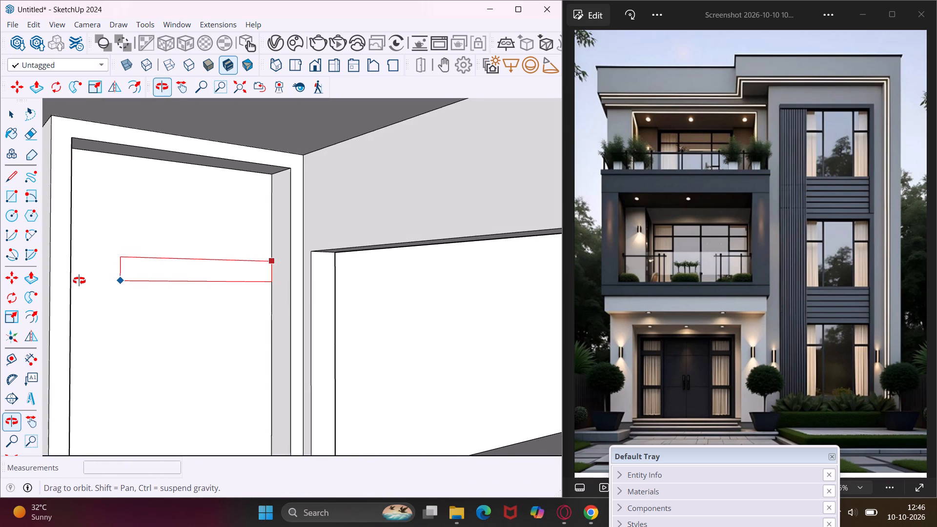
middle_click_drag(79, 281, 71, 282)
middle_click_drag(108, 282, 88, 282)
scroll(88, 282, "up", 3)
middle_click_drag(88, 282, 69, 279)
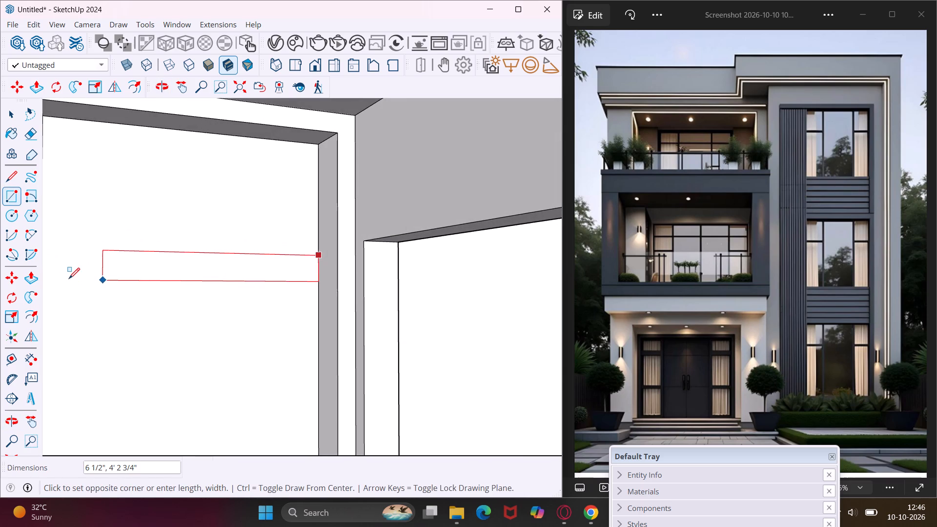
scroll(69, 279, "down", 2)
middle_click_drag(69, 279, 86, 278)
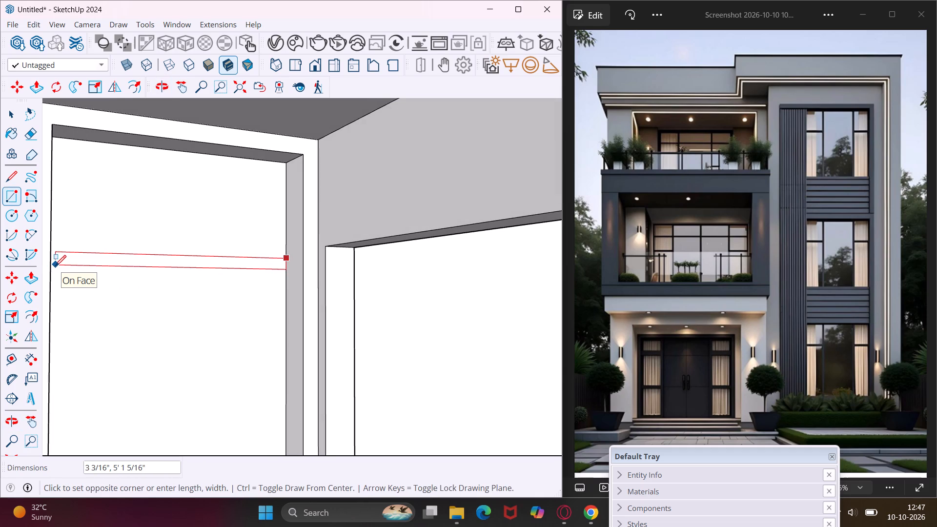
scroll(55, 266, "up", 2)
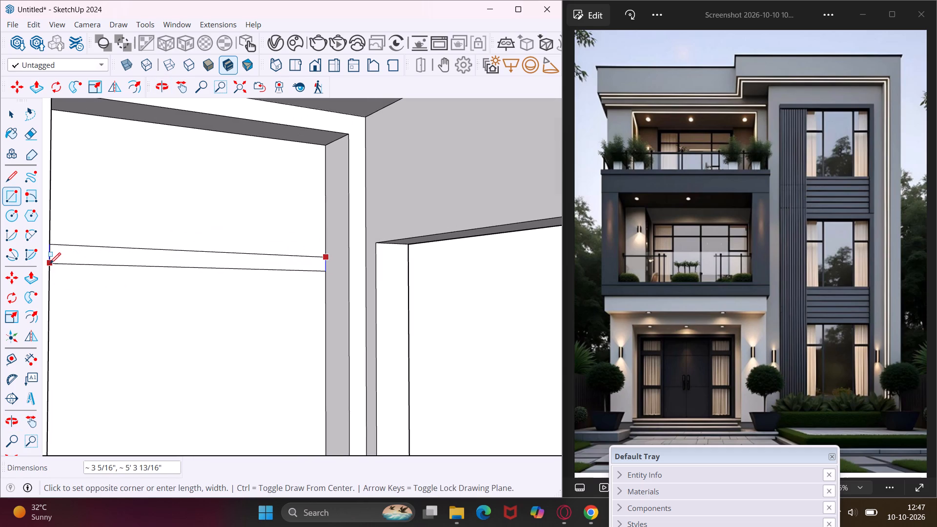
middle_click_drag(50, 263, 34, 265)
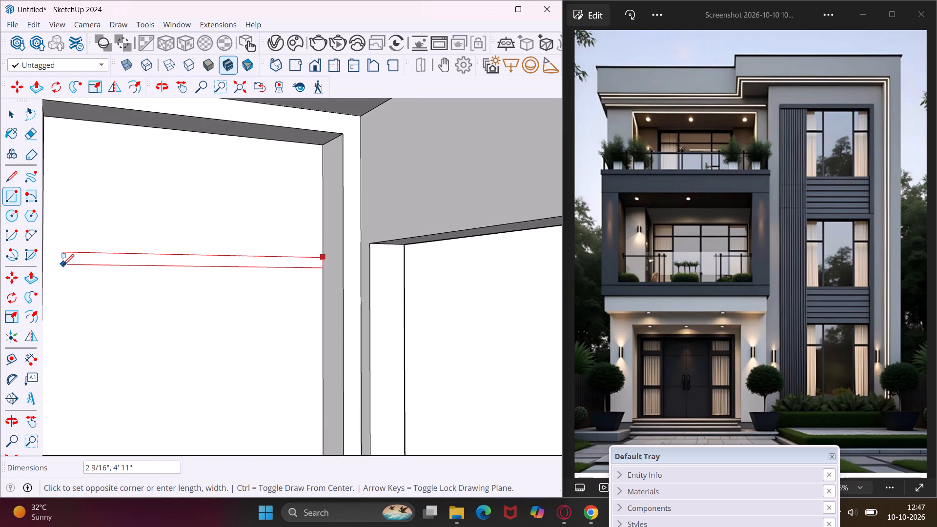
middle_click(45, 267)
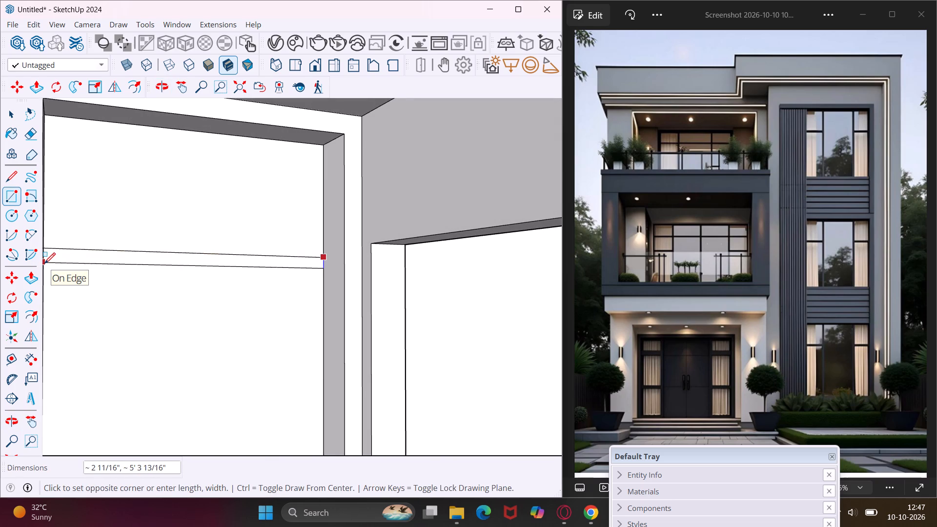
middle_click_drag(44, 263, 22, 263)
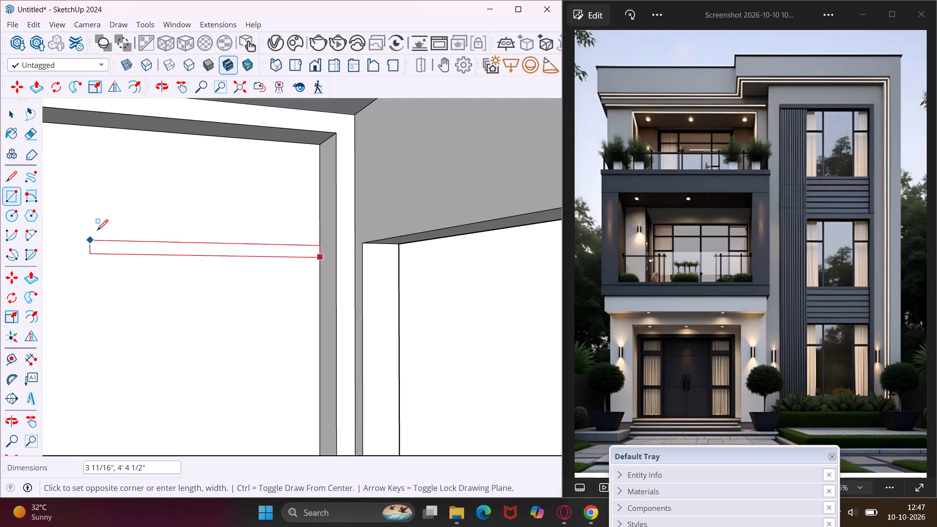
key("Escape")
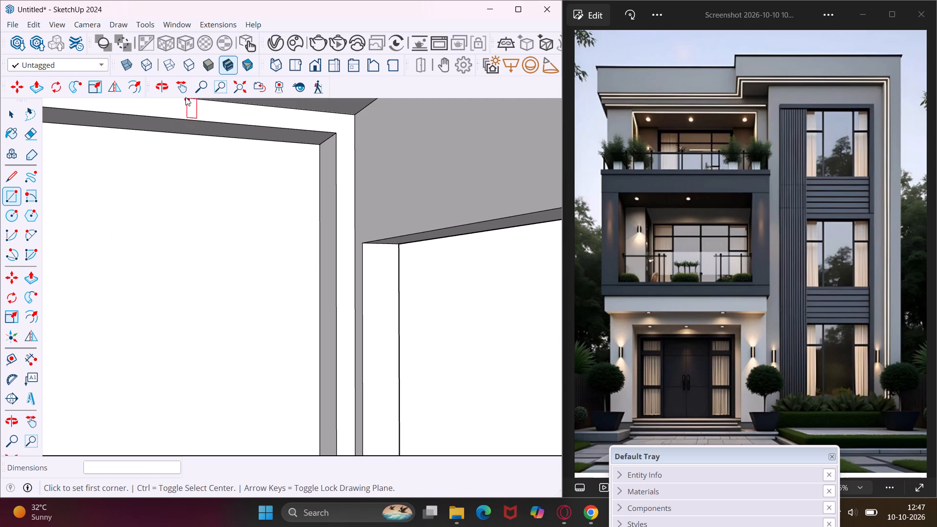
Draw a thin horizontal rectangle about 2 11/16" high across the full width of the side wall recess's back face, in its upper part.
left_click(183, 95)
left_click_drag(183, 182, 248, 182)
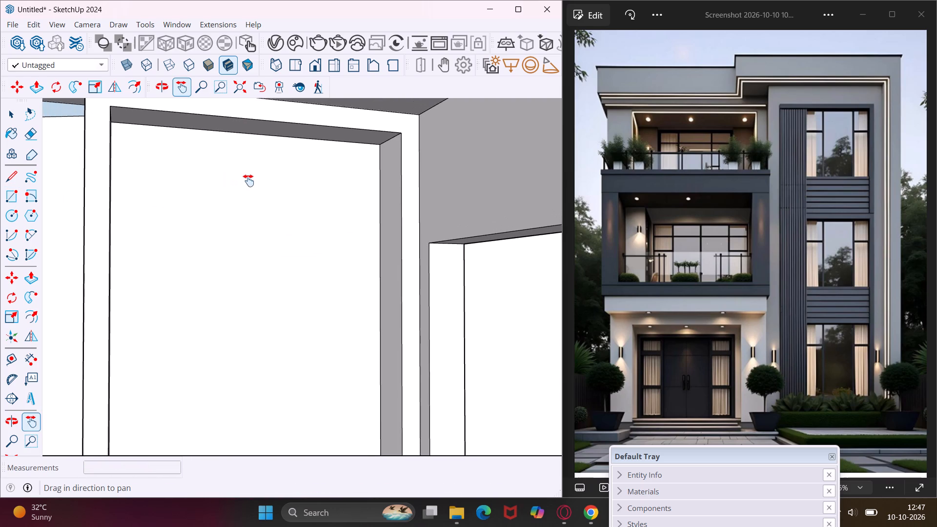
middle_click_drag(248, 180, 231, 184)
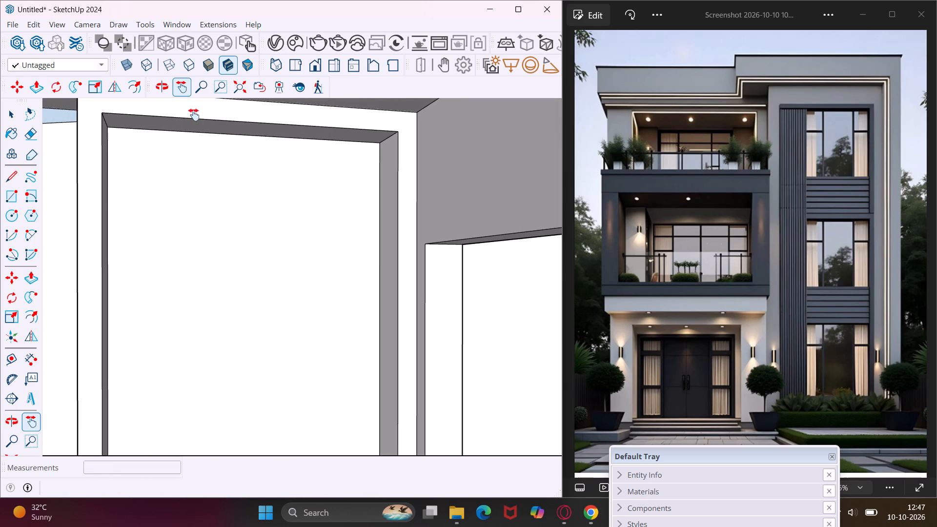
left_click(15, 201)
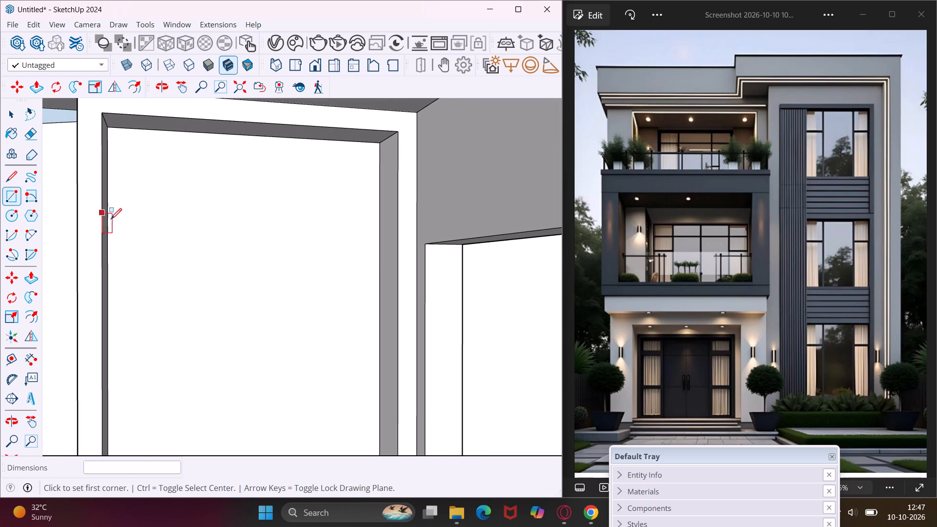
left_click(107, 239)
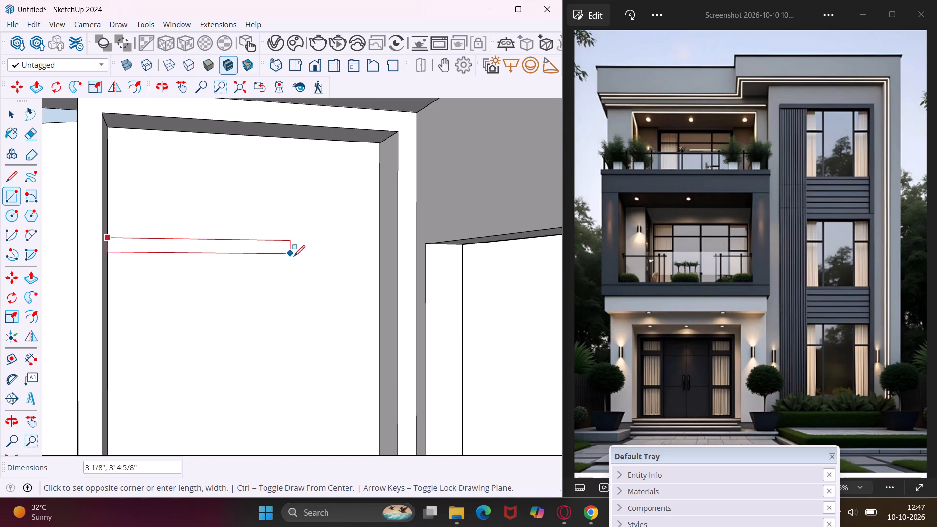
left_click(379, 254)
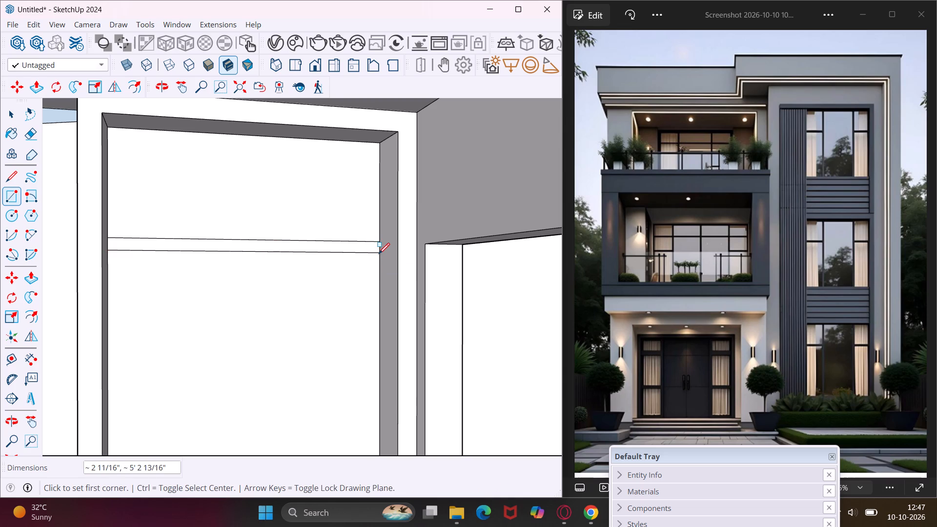
key("Escape")
key("space")
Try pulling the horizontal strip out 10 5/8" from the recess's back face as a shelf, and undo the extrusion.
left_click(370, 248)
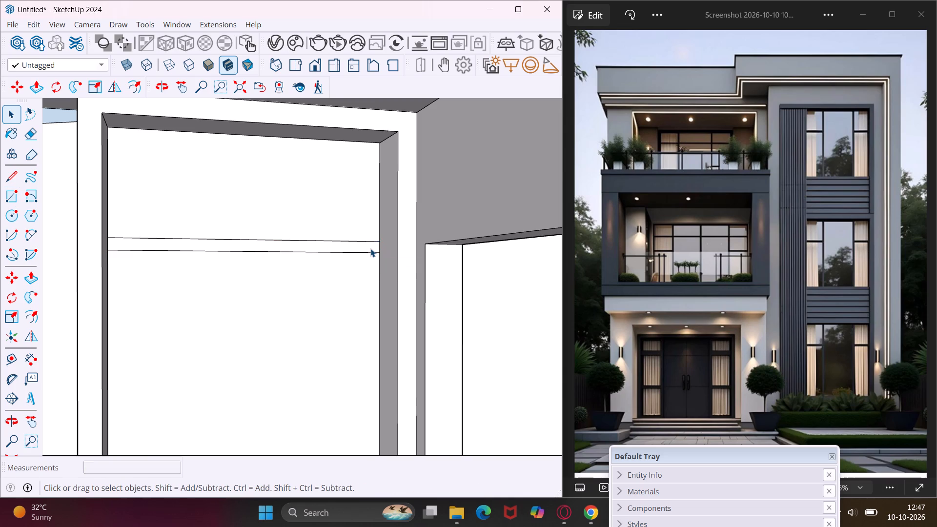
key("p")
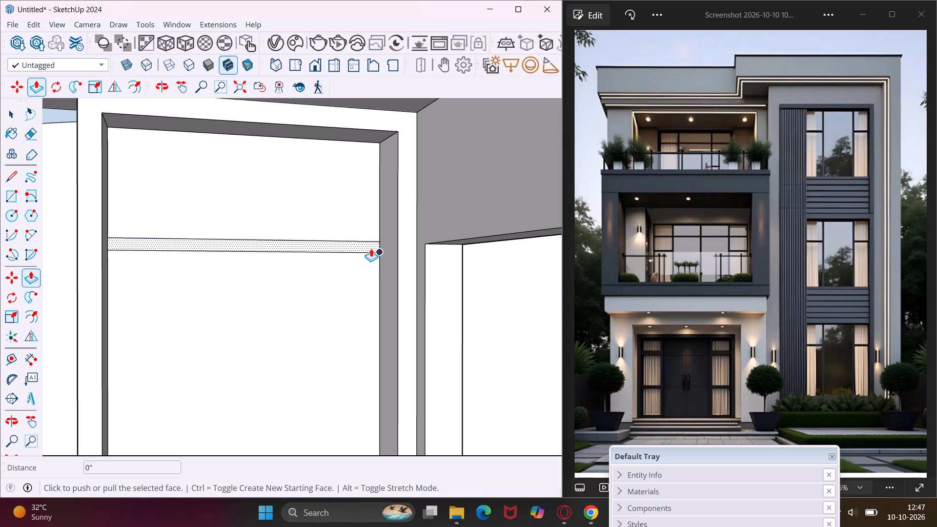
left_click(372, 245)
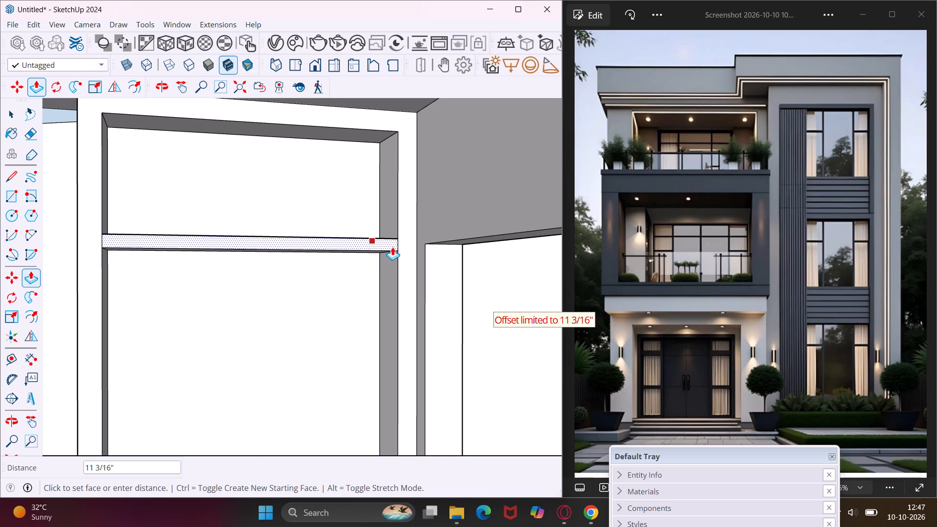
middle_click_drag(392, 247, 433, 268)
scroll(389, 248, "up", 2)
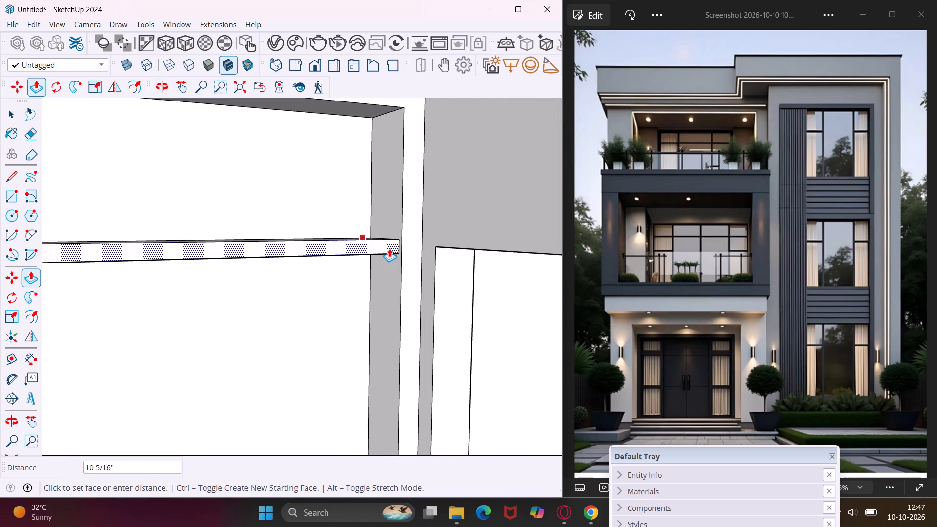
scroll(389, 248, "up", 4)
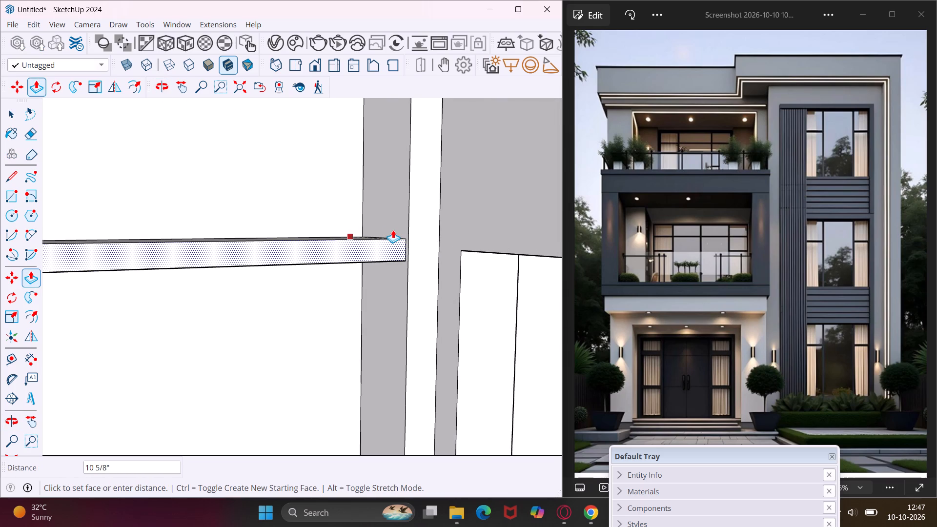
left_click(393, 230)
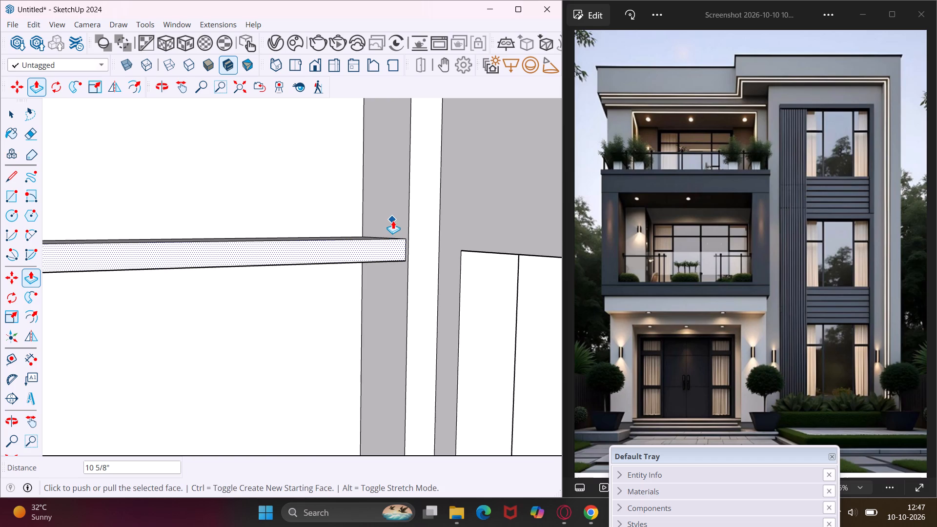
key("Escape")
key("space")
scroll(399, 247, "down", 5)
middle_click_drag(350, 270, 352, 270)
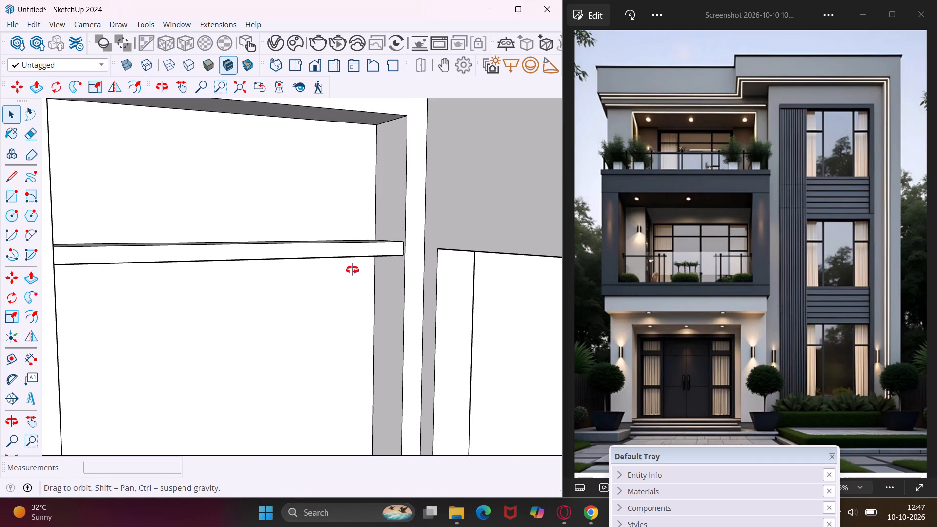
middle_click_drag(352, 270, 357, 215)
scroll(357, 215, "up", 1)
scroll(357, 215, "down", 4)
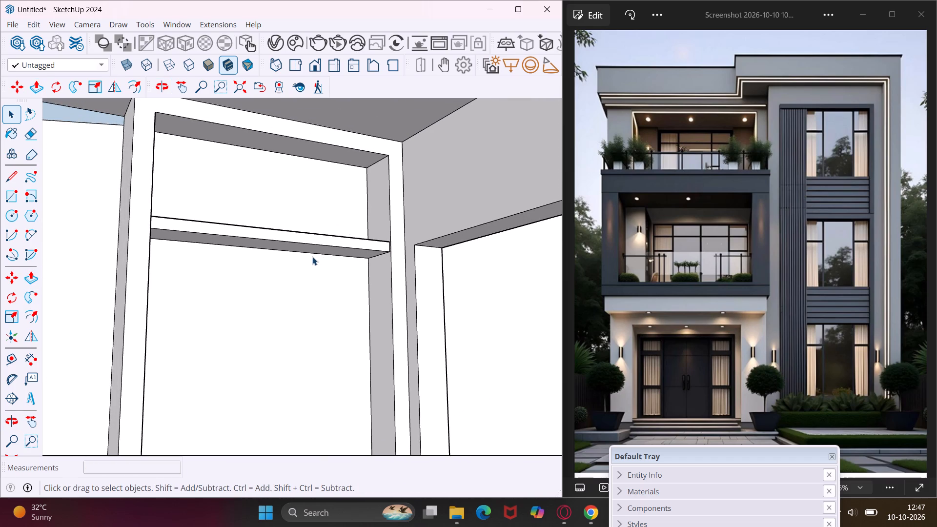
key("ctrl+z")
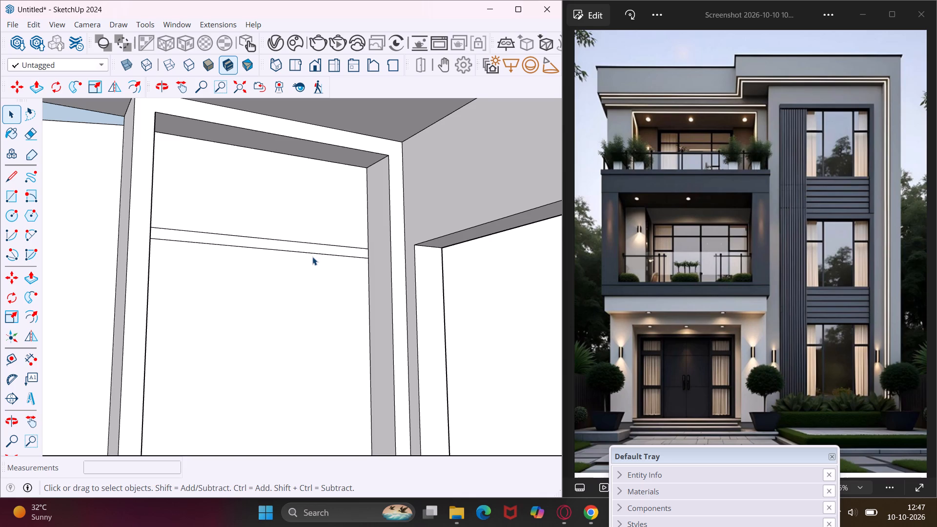
Copy the horizontal strip straight down the recess's back face twice, at a spacing of about 1' 10 15/16".
key("Escape")
key("space")
left_click(335, 251)
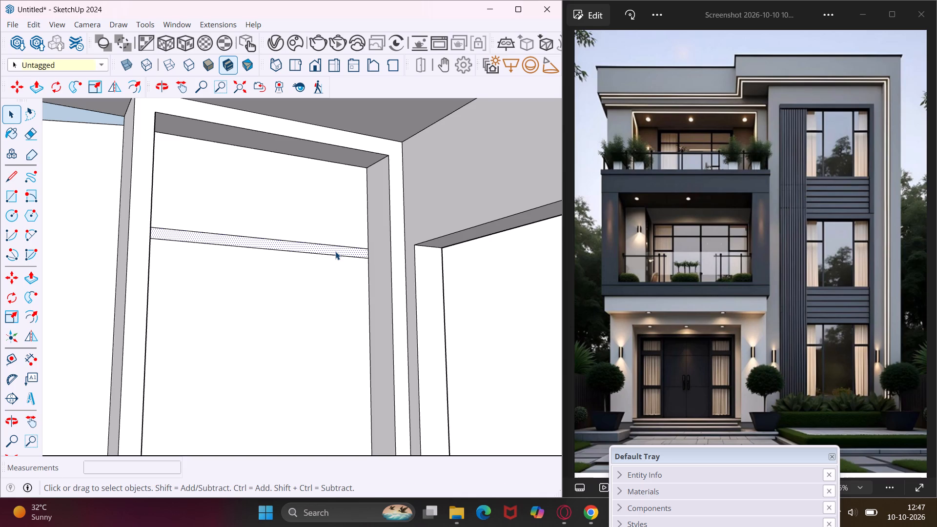
key("m")
left_click(369, 247)
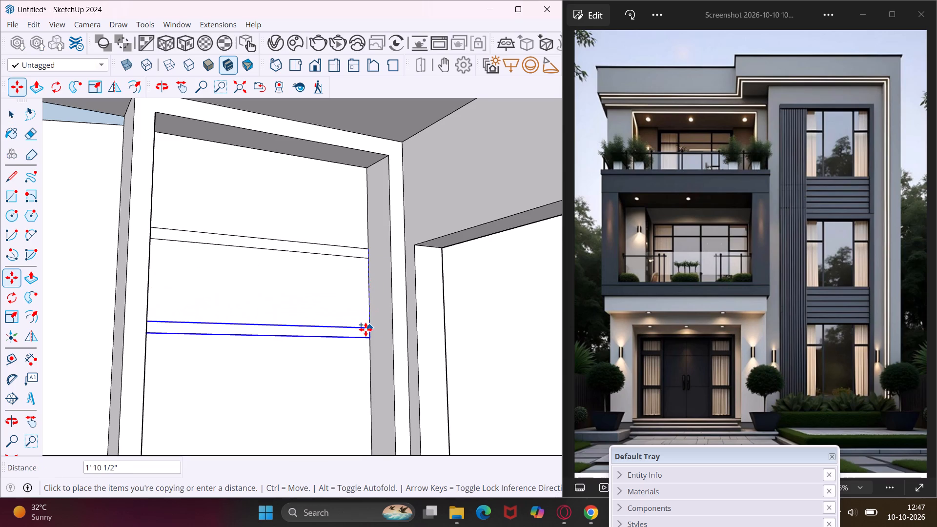
left_click(368, 330)
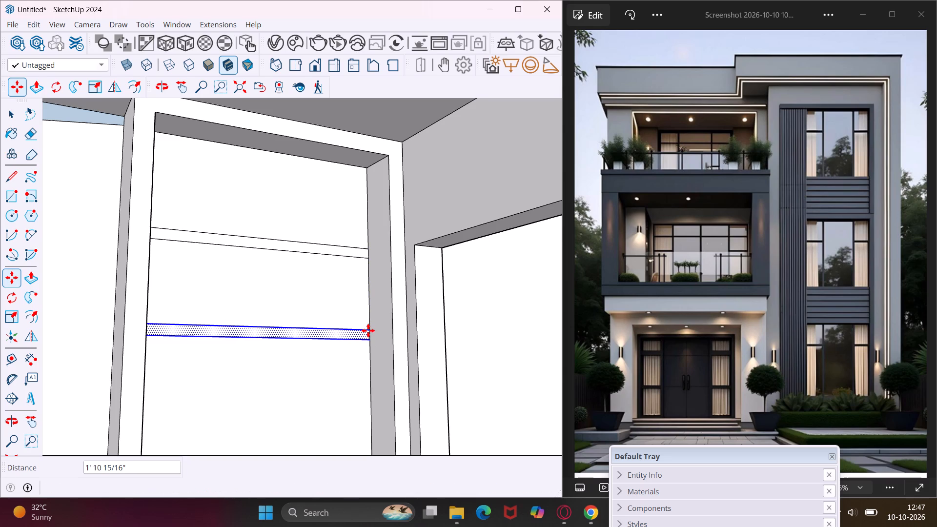
type("*2")
key("Return")
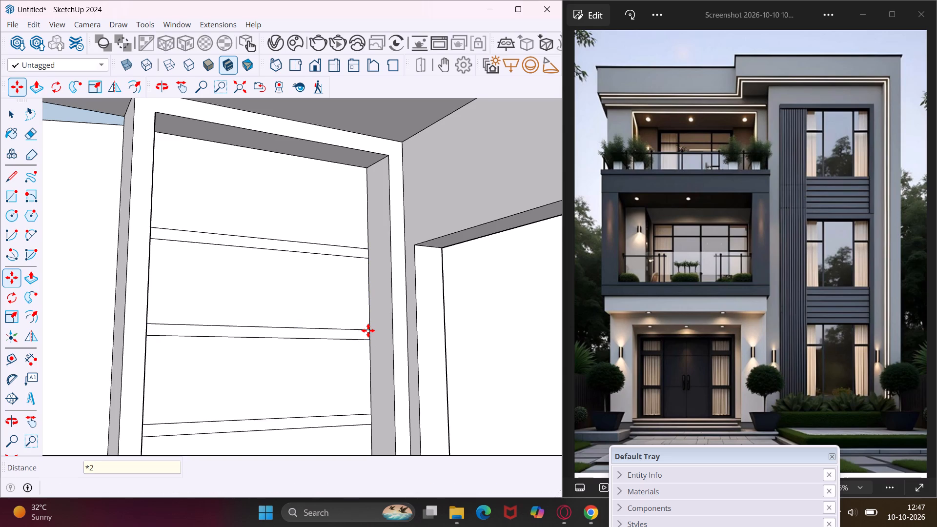
middle_click_drag(367, 331, 354, 334)
left_click(174, 93)
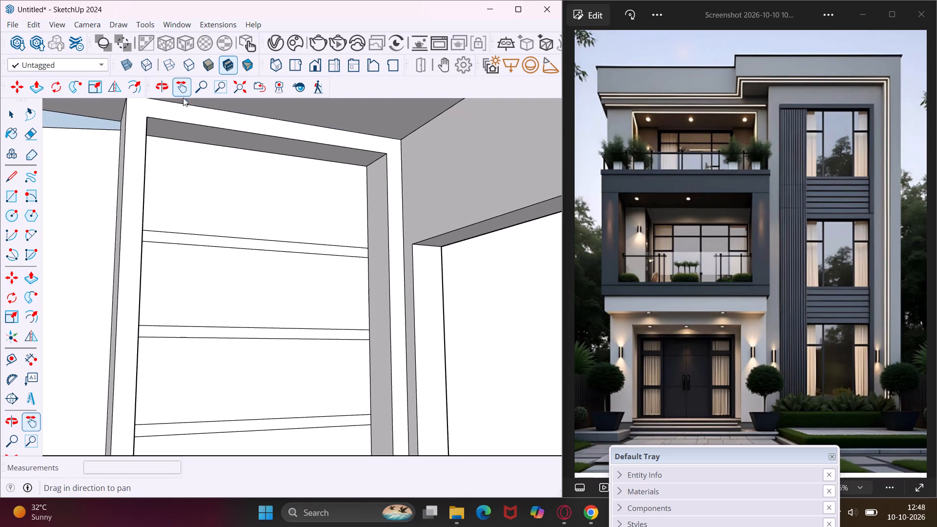
left_click_drag(215, 252, 248, 109)
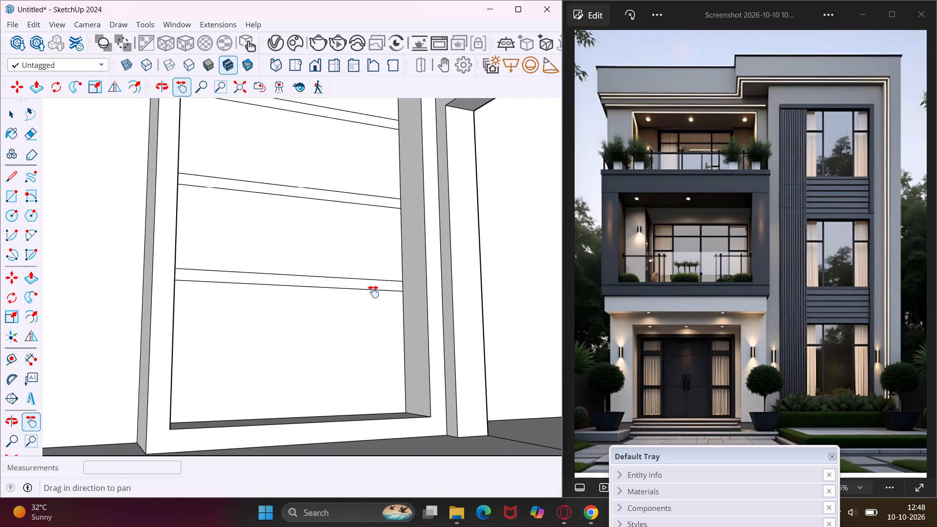
key("Escape")
key("space")
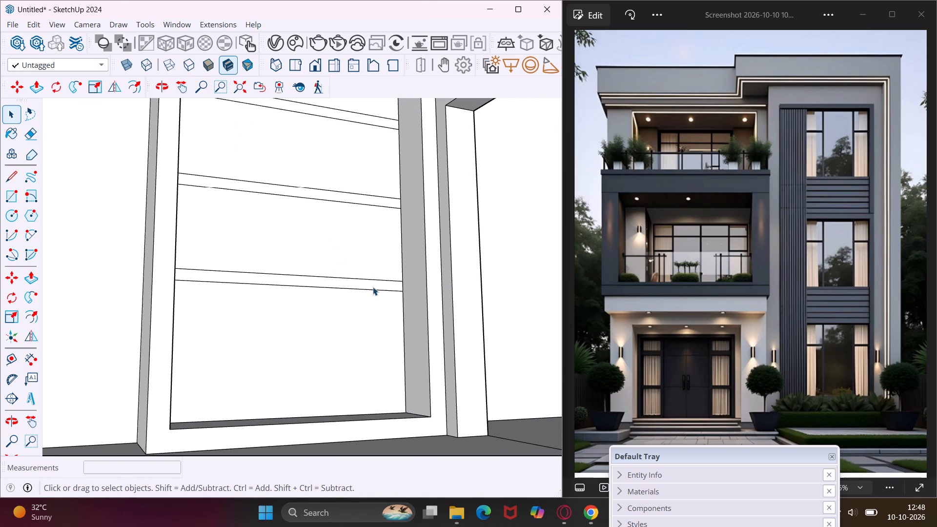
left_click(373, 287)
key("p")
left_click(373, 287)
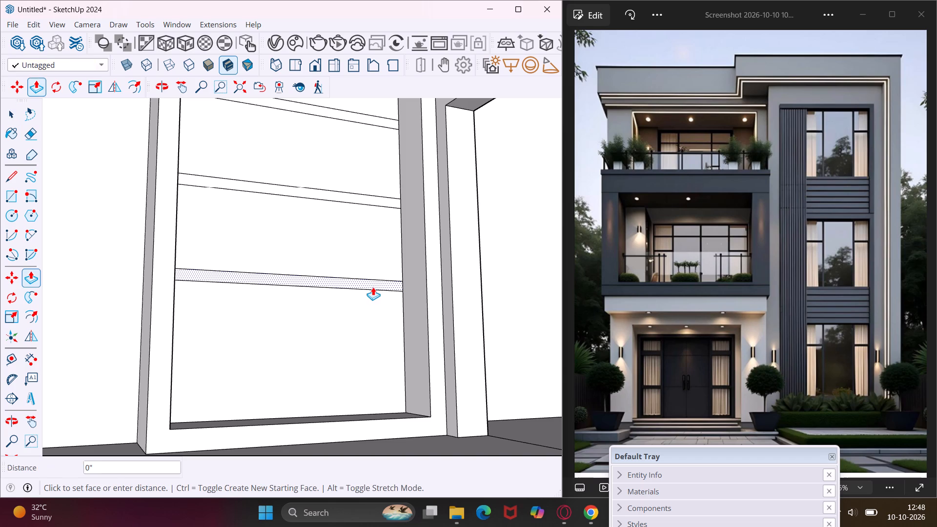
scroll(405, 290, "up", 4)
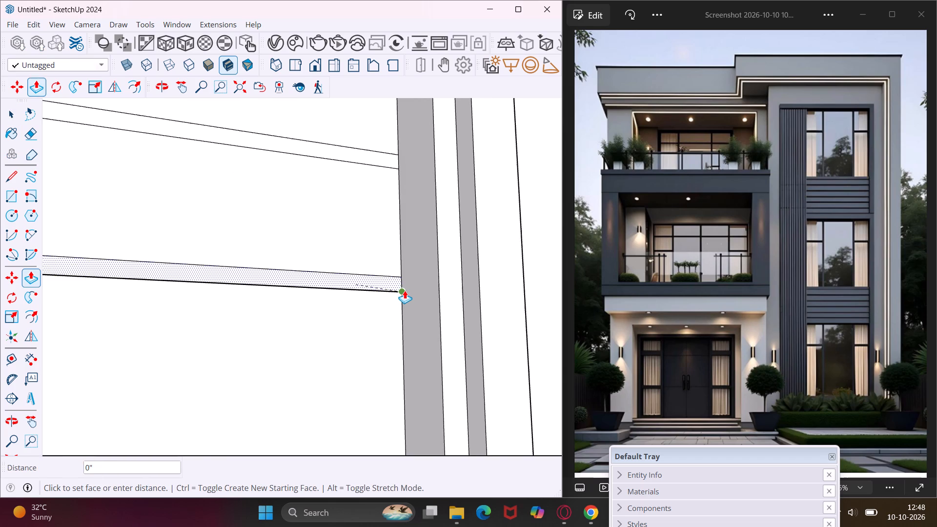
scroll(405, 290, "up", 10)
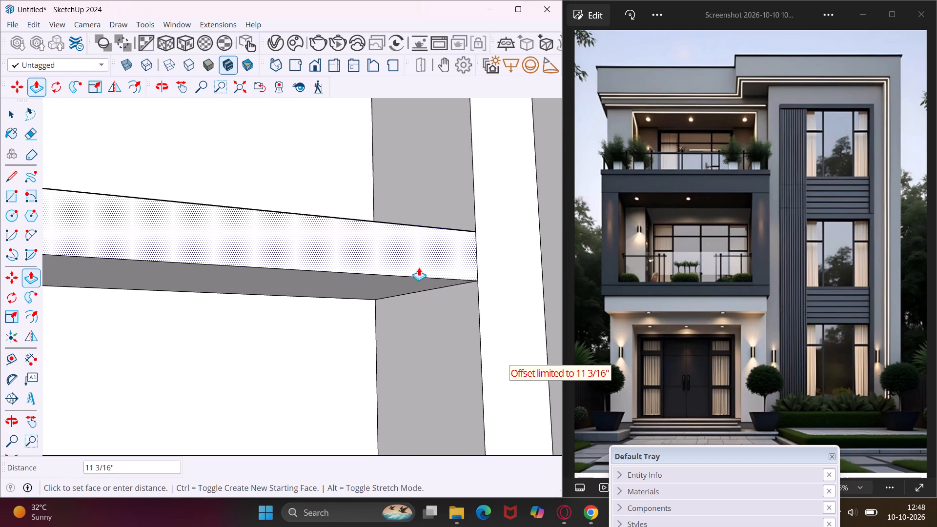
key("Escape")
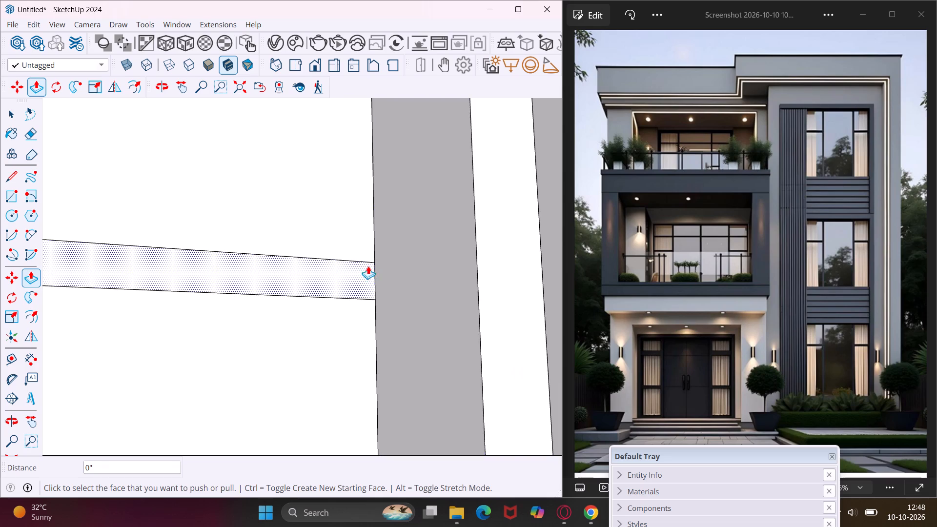
Pull the lowest and middle horizontal strips out 10 13/16" from the side wall recess's back face as shelves.
left_click(366, 268)
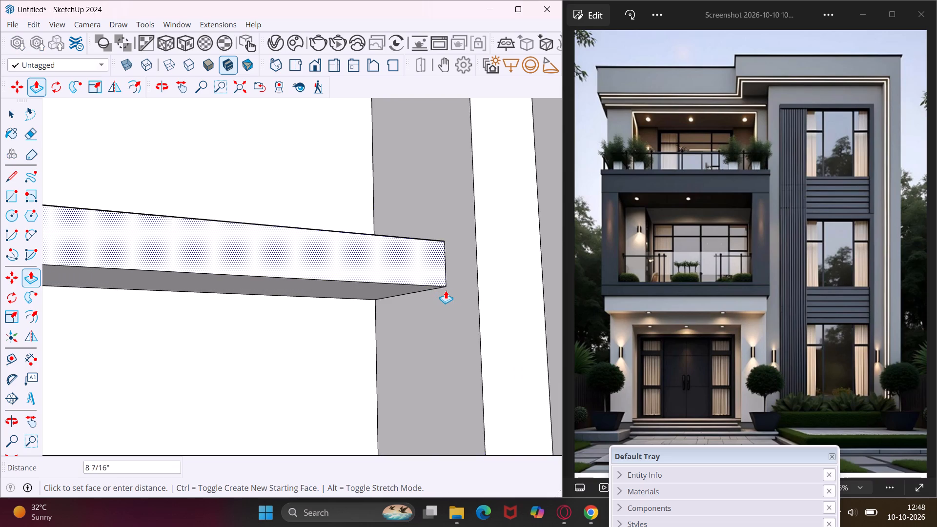
left_click(471, 306)
middle_click_drag(430, 231, 429, 236)
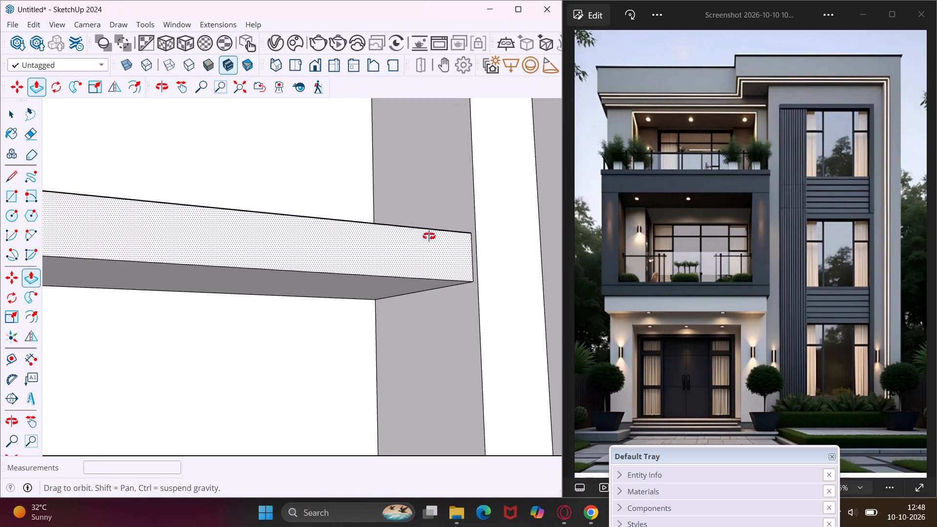
middle_click_drag(429, 236, 443, 302)
scroll(421, 284, "down", 11)
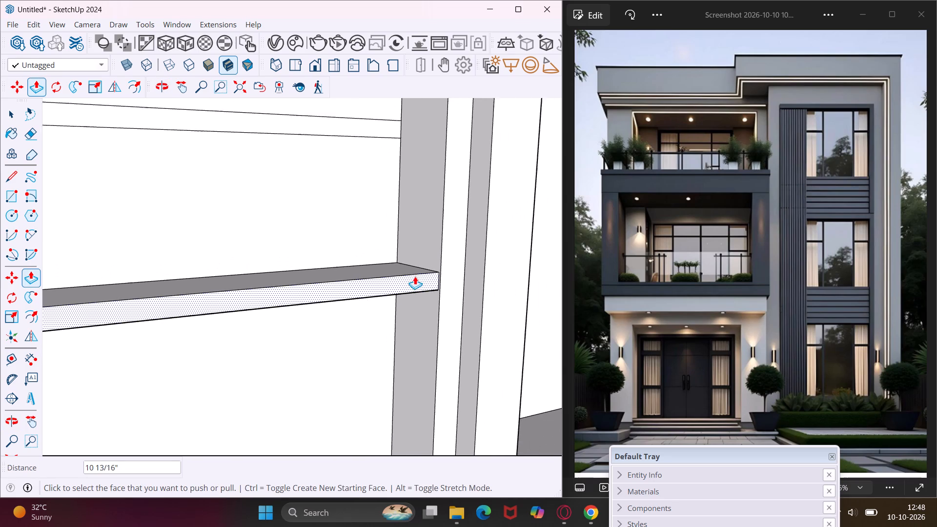
scroll(415, 276, "down", 1)
double_click(381, 138)
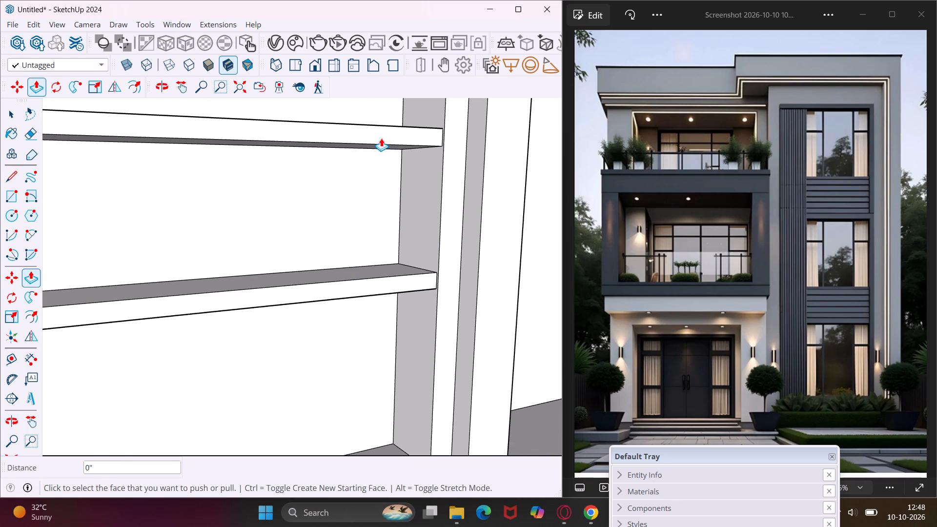
Extrude the top horizontal strip of the side wall recess by the same 10 13/16" as the shelves below it.
middle_click_drag(392, 130, 445, 222)
scroll(434, 218, "down", 2)
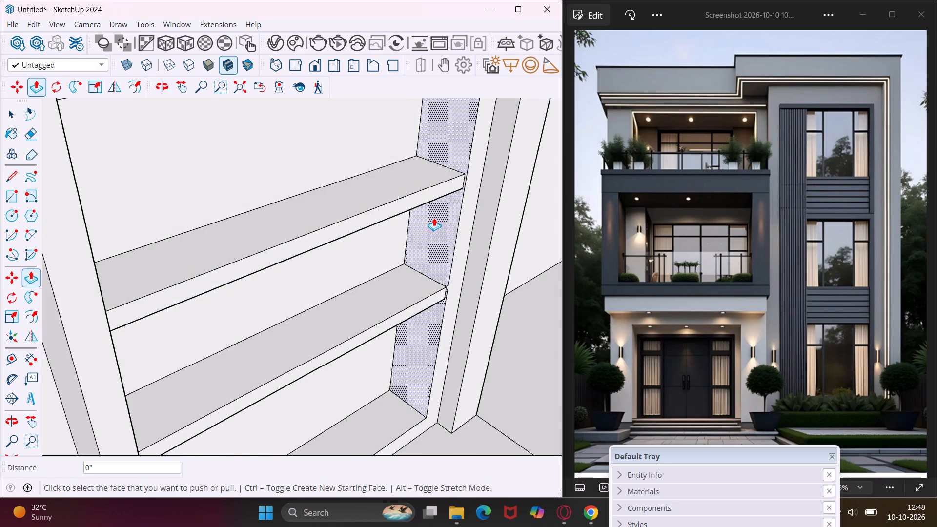
scroll(434, 218, "down", 2)
middle_click_drag(365, 217, 568, 207)
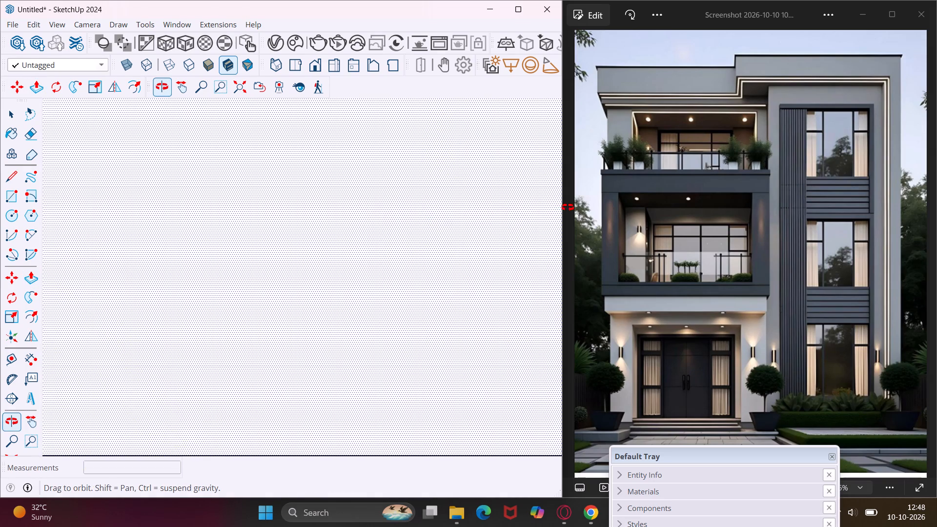
middle_click_drag(568, 207, 569, 207)
scroll(355, 217, "down", 6)
scroll(357, 216, "down", 20)
scroll(357, 216, "down", 7)
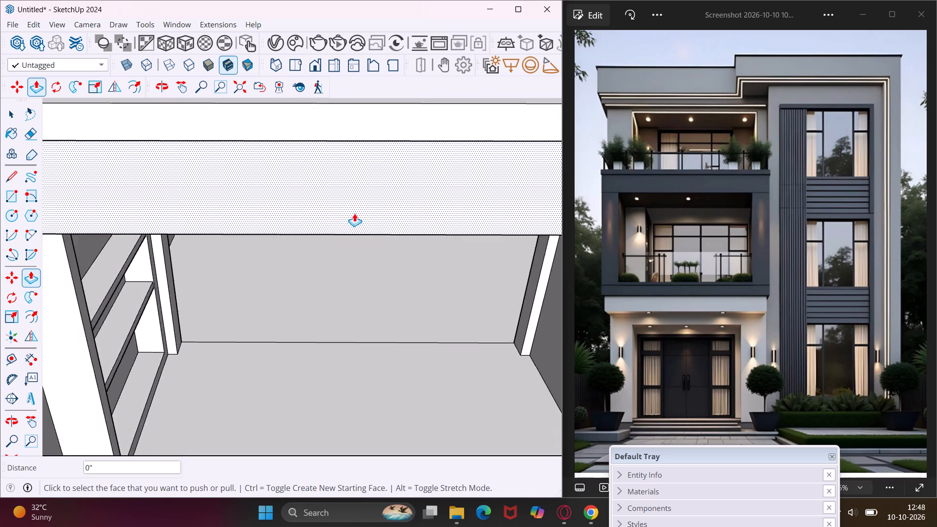
scroll(354, 213, "down", 7)
middle_click_drag(177, 257, 108, 226)
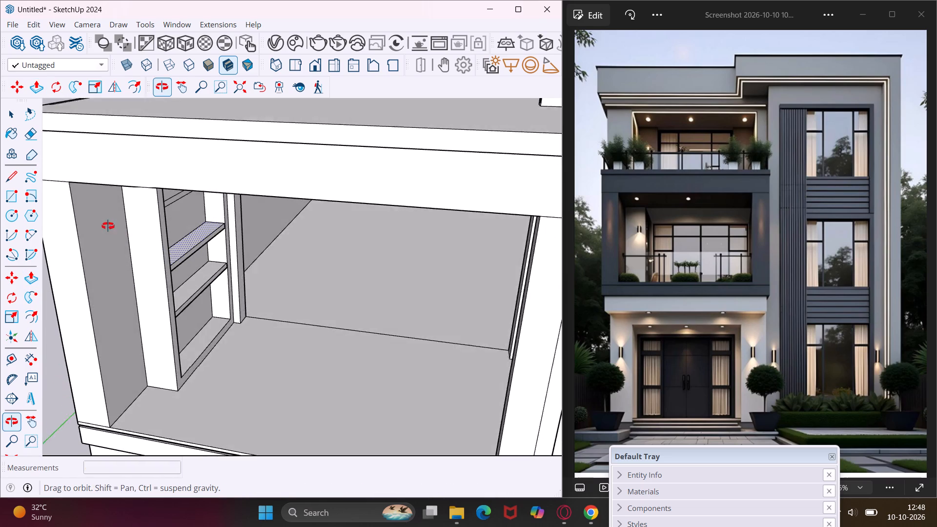
middle_click_drag(108, 226, 104, 224)
scroll(184, 196, "up", 10)
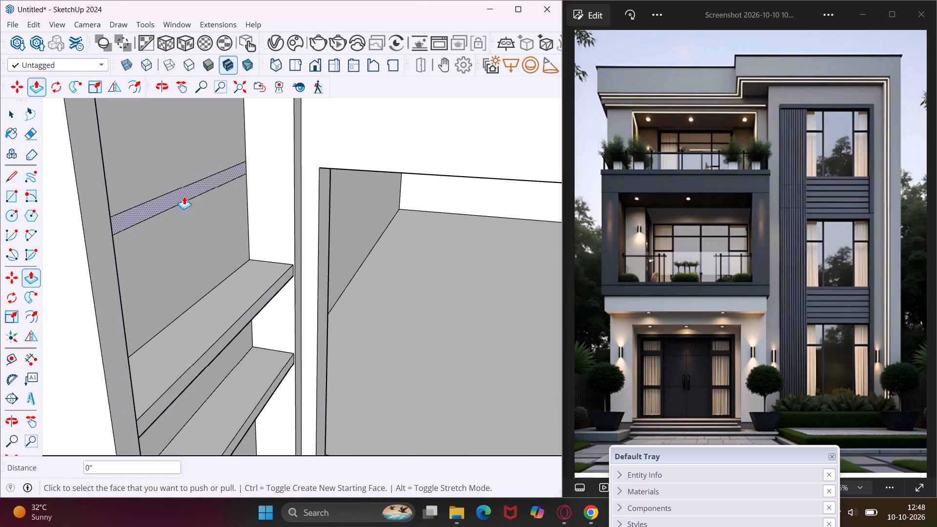
double_click(185, 191)
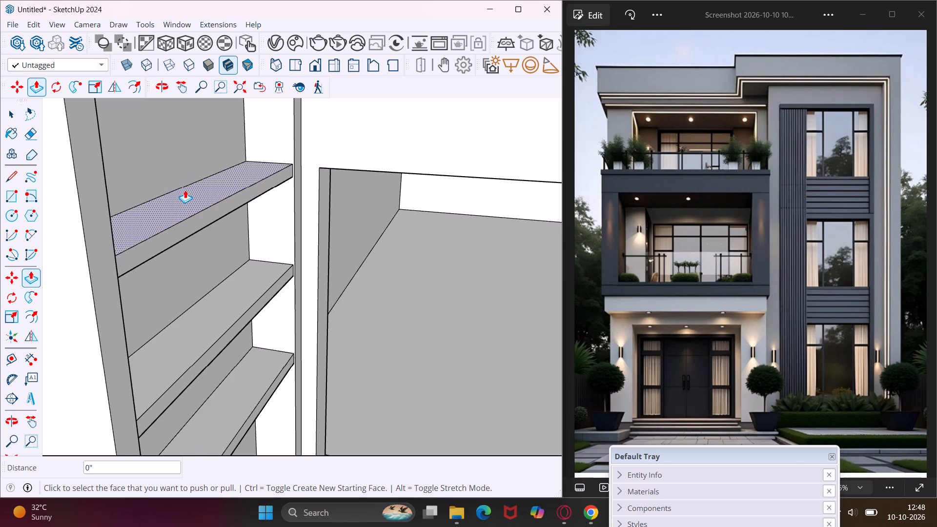
scroll(189, 187, "down", 10)
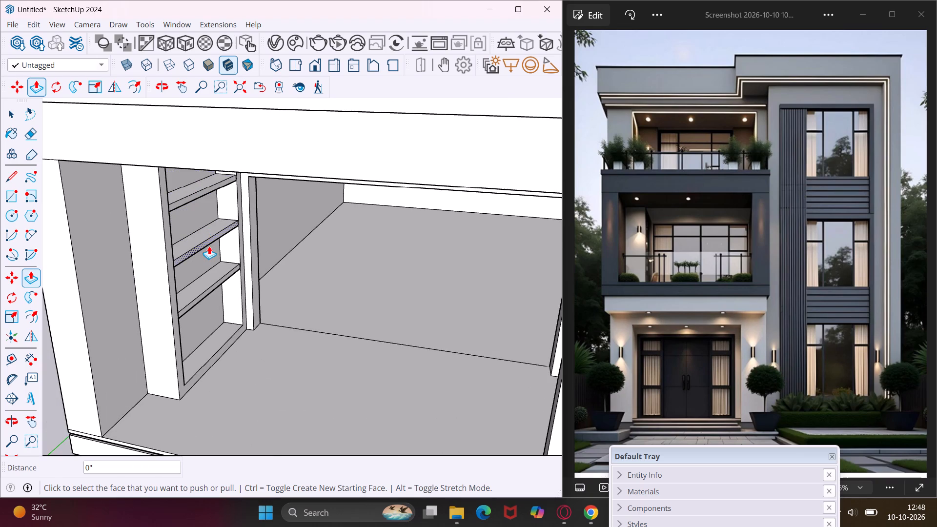
middle_click_drag(208, 246, 141, 204)
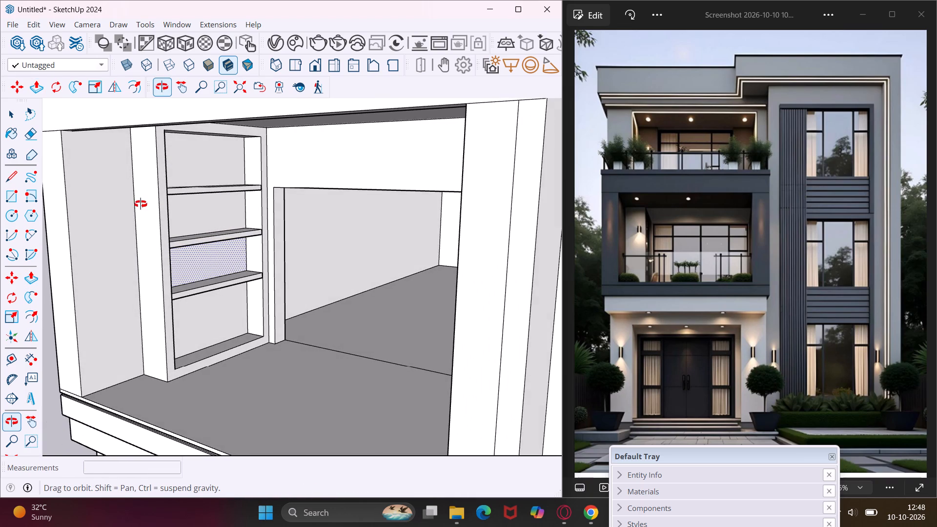
key("Escape")
key("space")
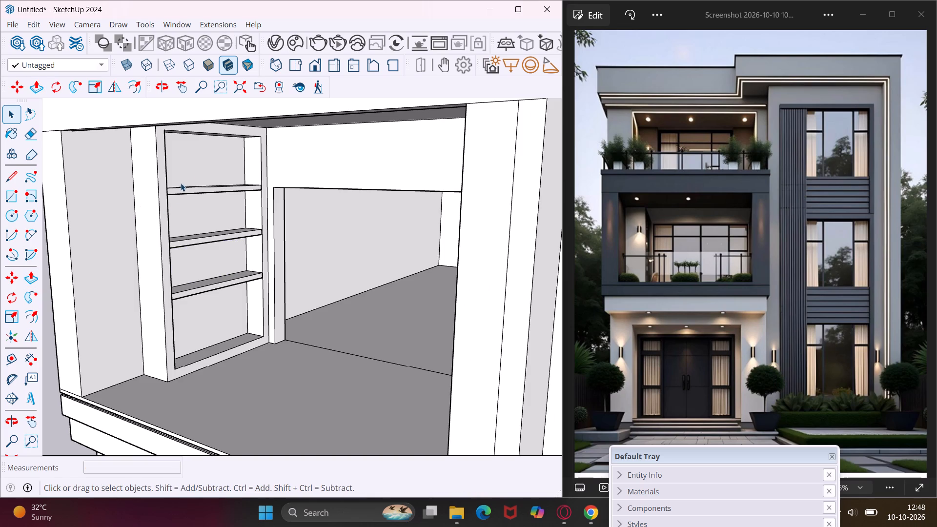
Draw a rectangle about 8' 8 13/16" by 5' 2 13/16" corner to corner over the side wall recess's front opening.
middle_click_drag(191, 171, 164, 171)
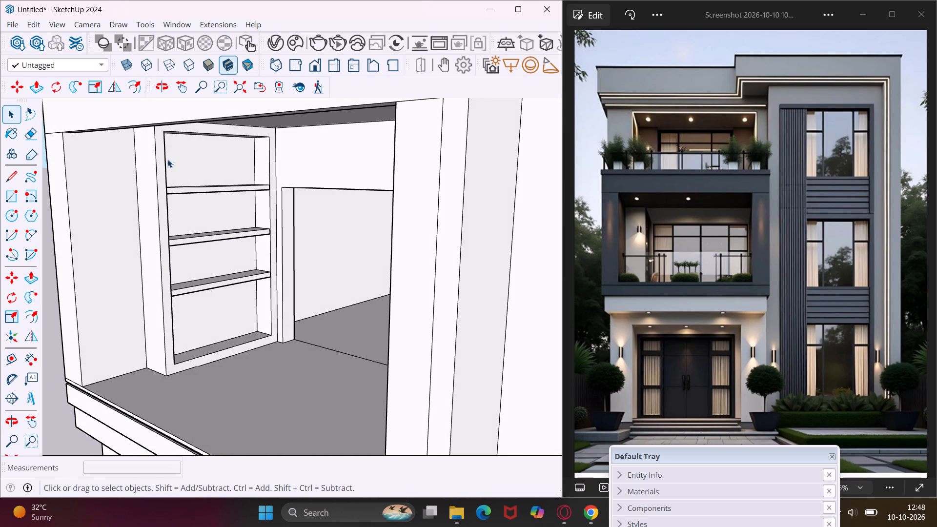
scroll(169, 139, "up", 2)
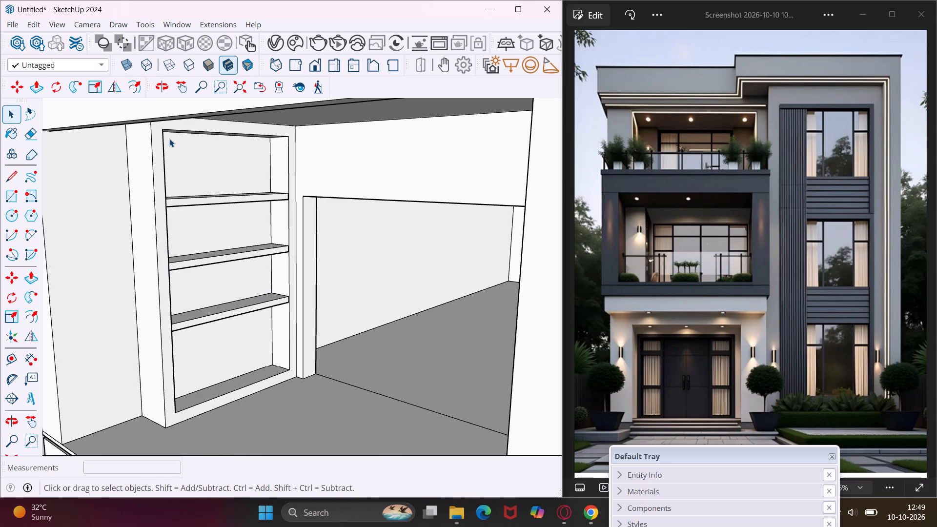
left_click(19, 189)
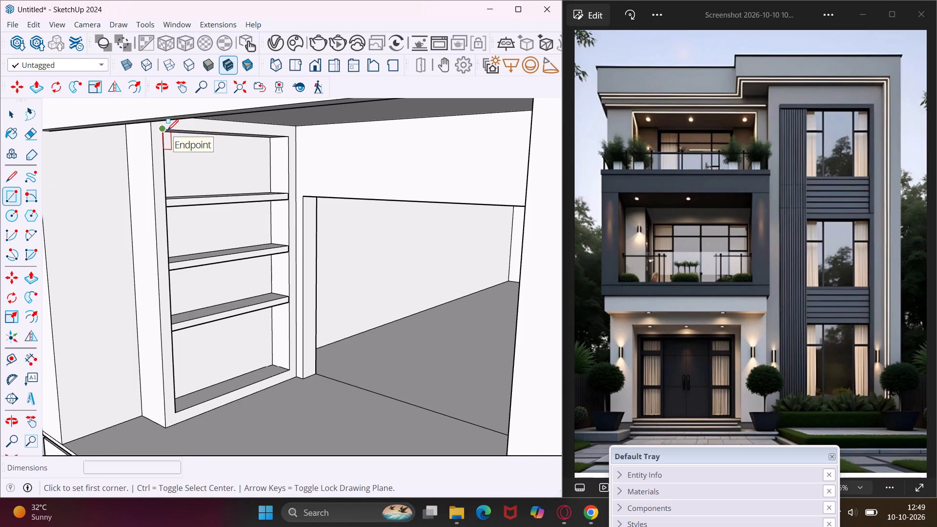
left_click(166, 130)
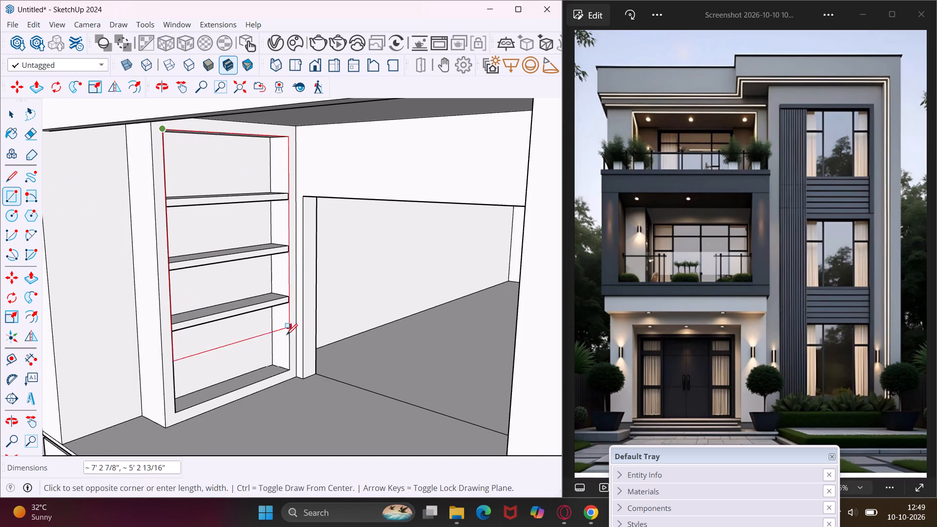
left_click(291, 370)
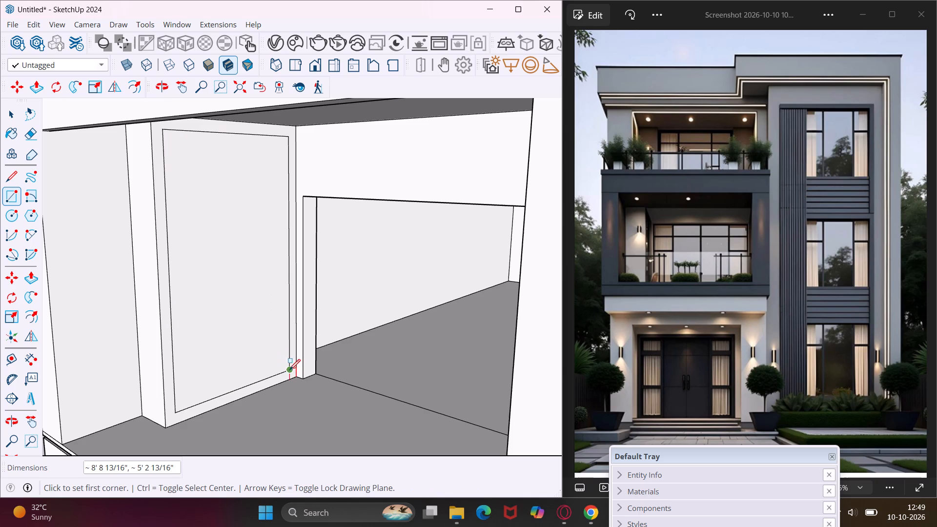
key("Escape")
key("space")
Copy the rectangular face covering the recess about 13' 8 1/2" along the green axis, out in front of the house.
left_click(253, 311)
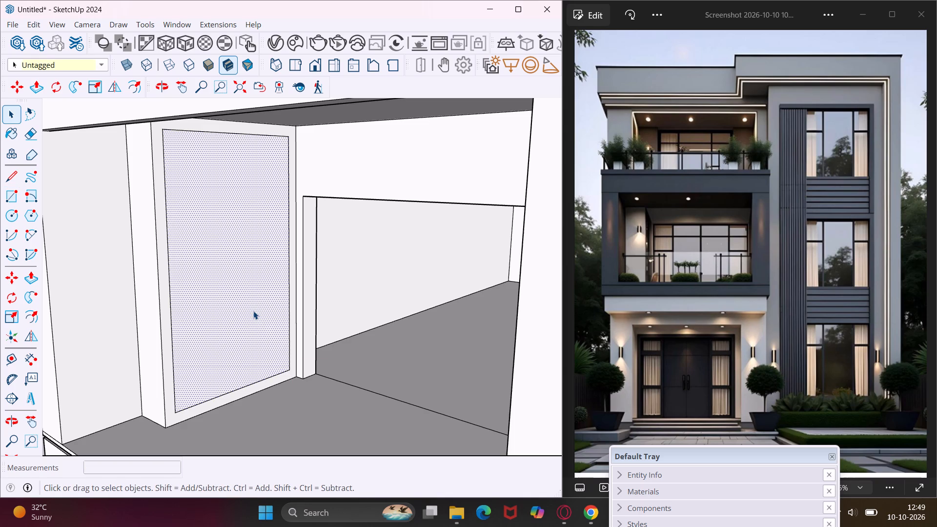
key("m")
left_click(253, 311)
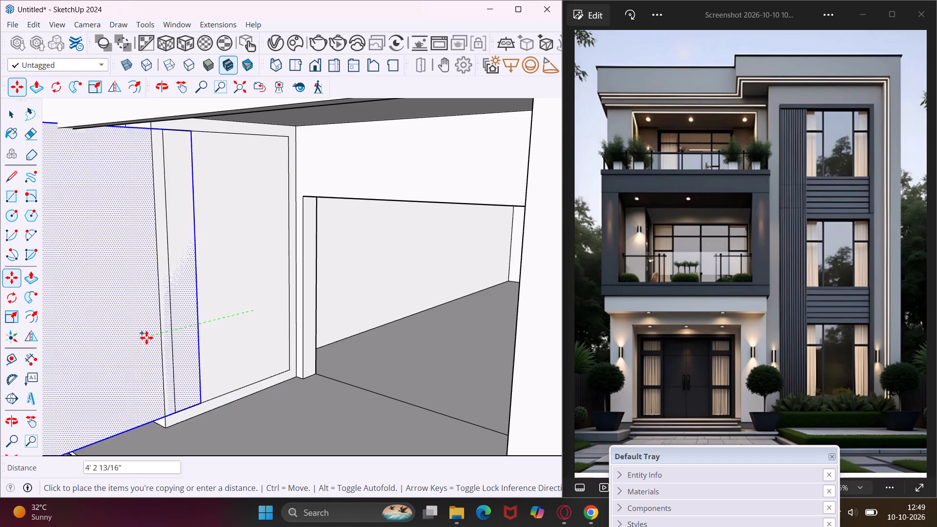
scroll(141, 335, "down", 16)
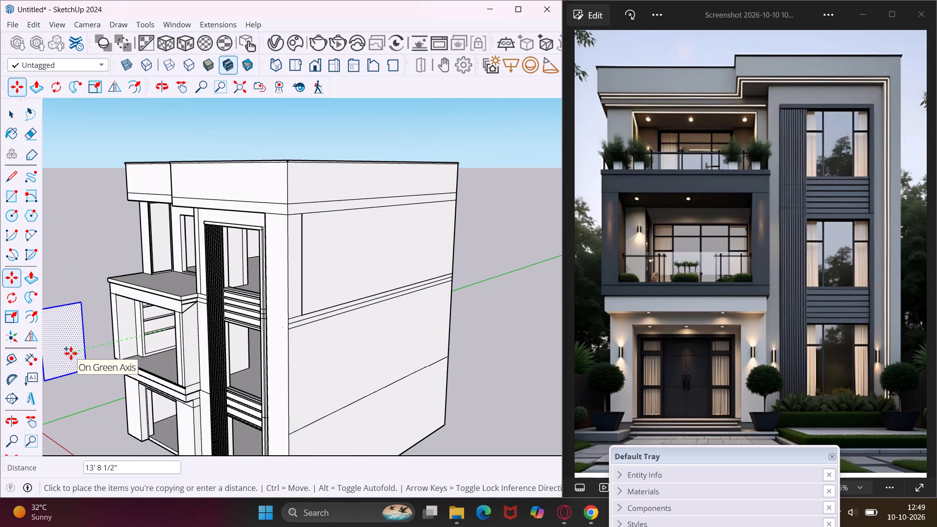
left_click(71, 353)
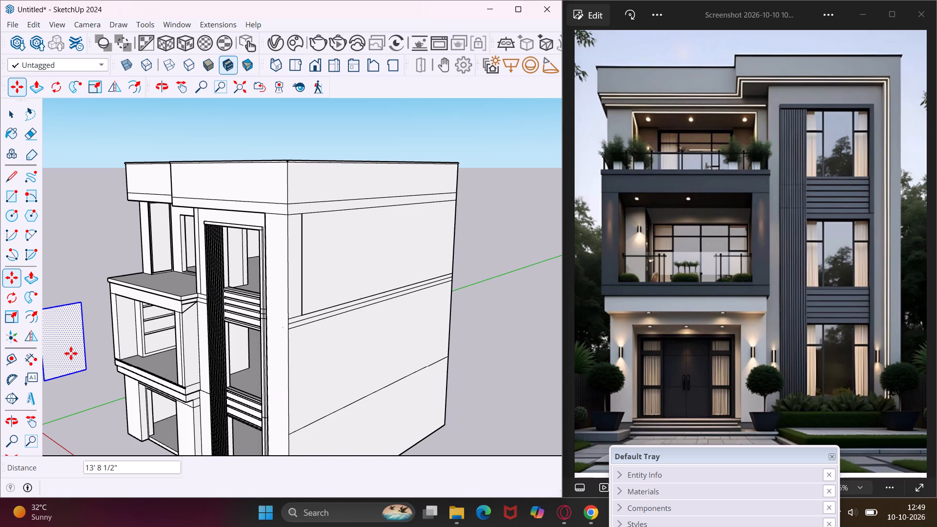
key("Escape")
key("space")
Delete the original rectangular face covering the shelved recess in the balcony's side wall.
scroll(149, 321, "up", 8)
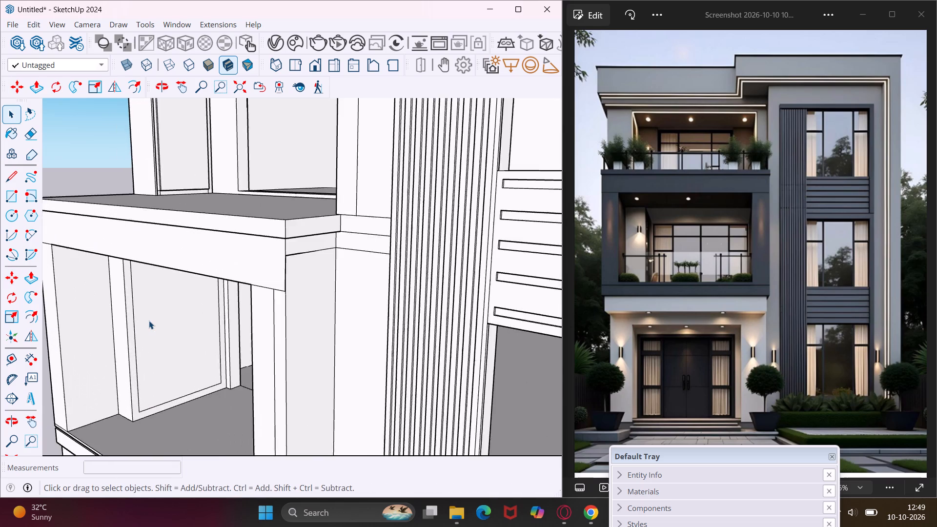
scroll(149, 321, "up", 6)
left_click(168, 293)
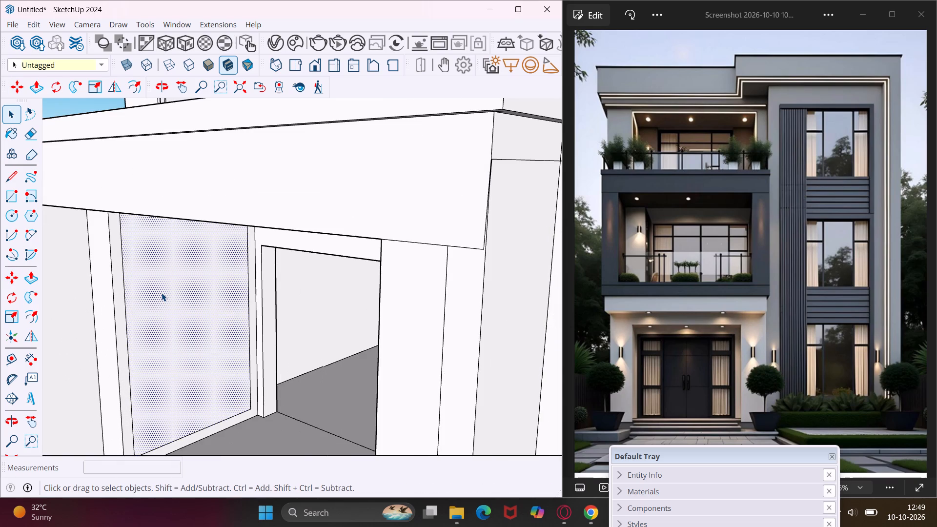
key("Delete")
Extrude the copied rectangular face in front of the house to a thickness of 0.2".
scroll(160, 293, "down", 13)
scroll(162, 347, "up", 1)
middle_click_drag(162, 347, 333, 329)
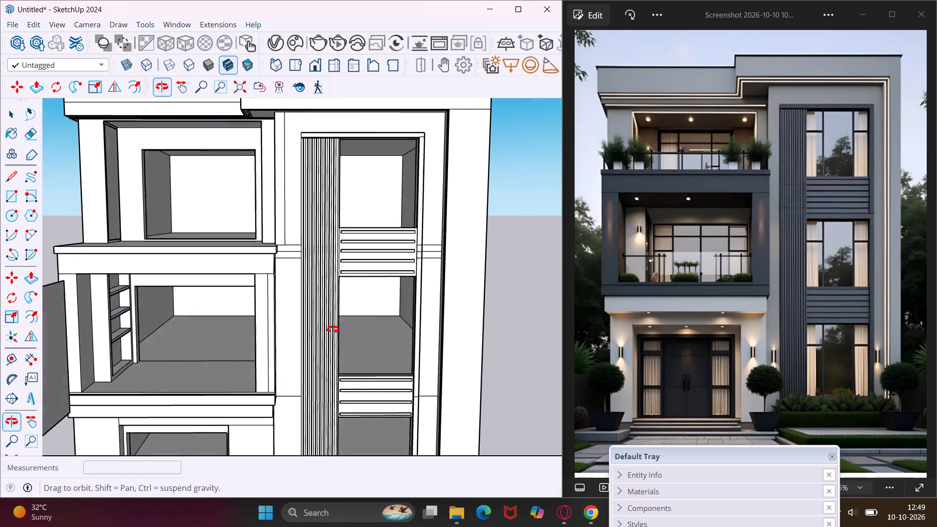
middle_click_drag(333, 329, 533, 326)
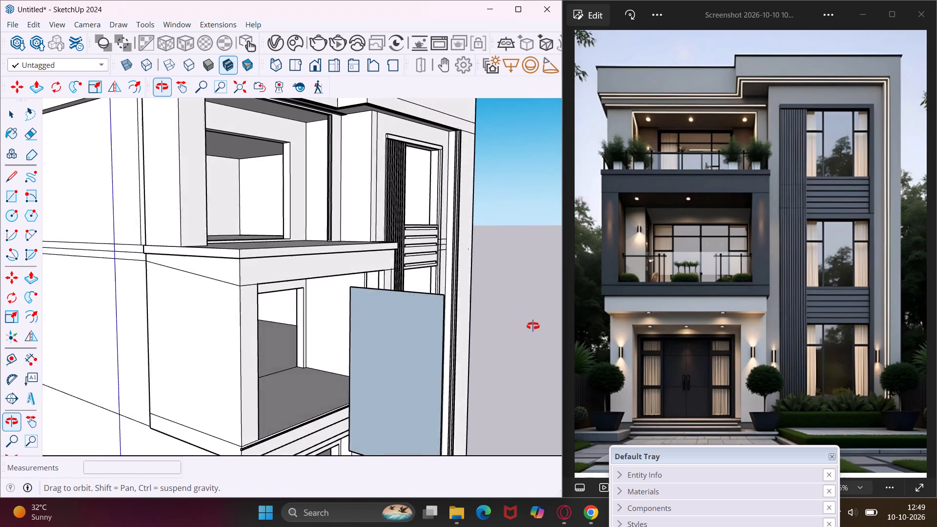
middle_click_drag(533, 326, 551, 328)
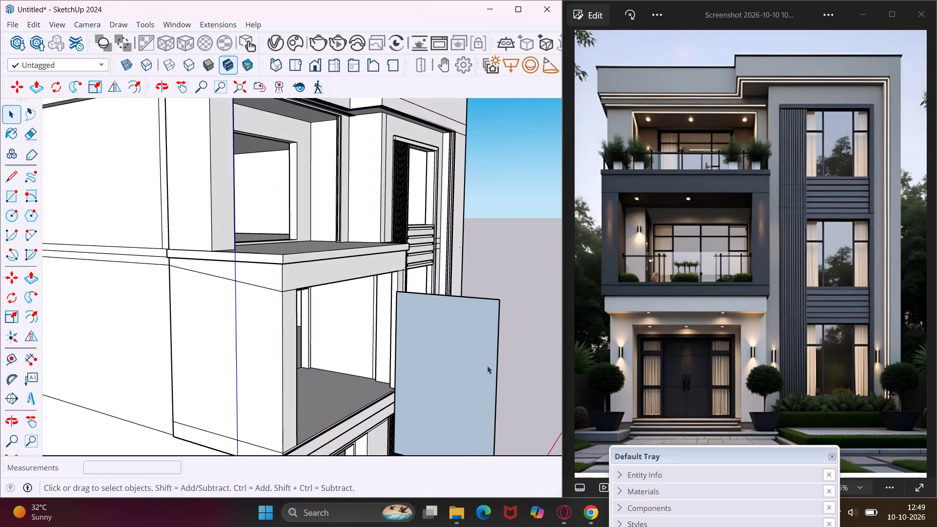
left_click(487, 365)
middle_click_drag(487, 365, 497, 335)
key("p")
left_click(497, 335)
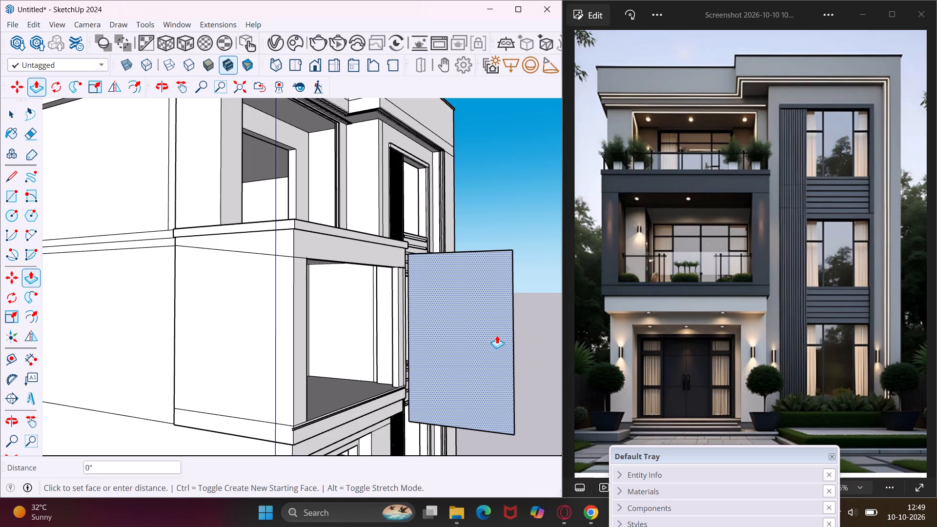
middle_click_drag(492, 335, 421, 343)
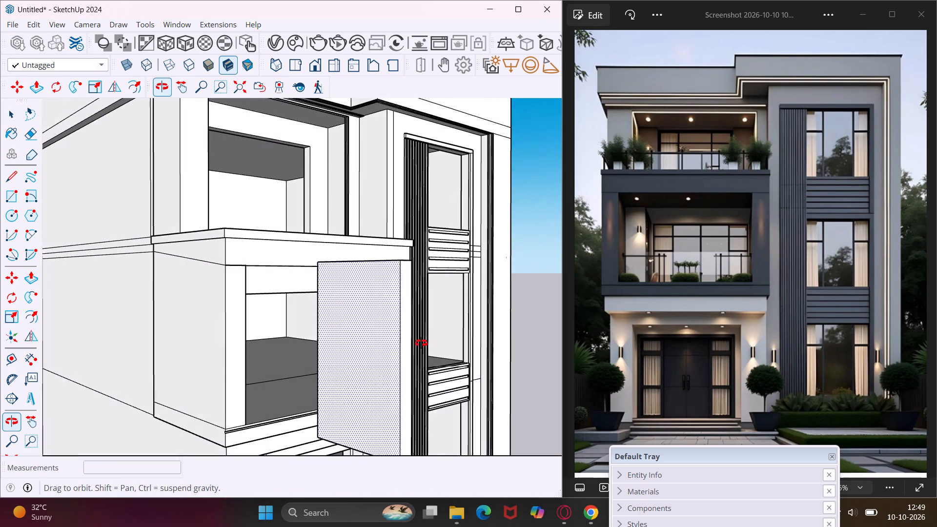
middle_click_drag(421, 343, 418, 344)
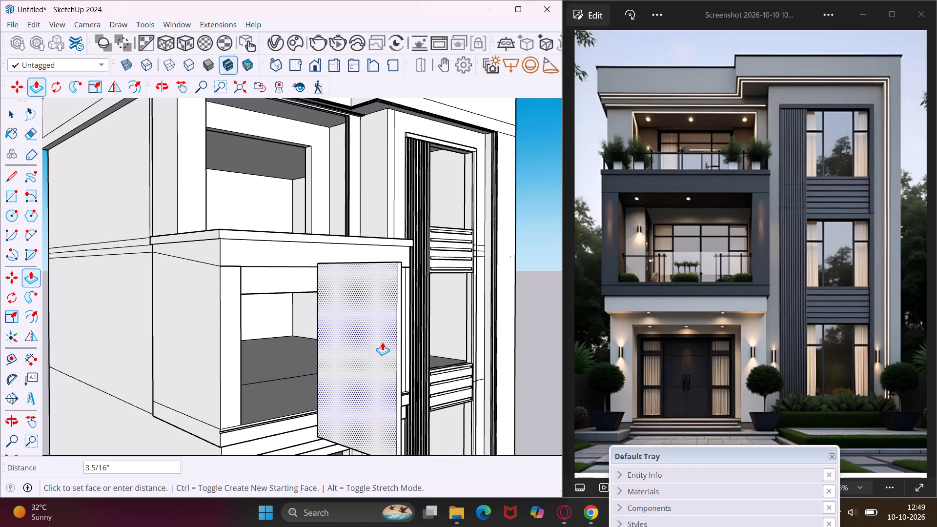
type(".2")
key("shift+quotedbl")
key("Return")
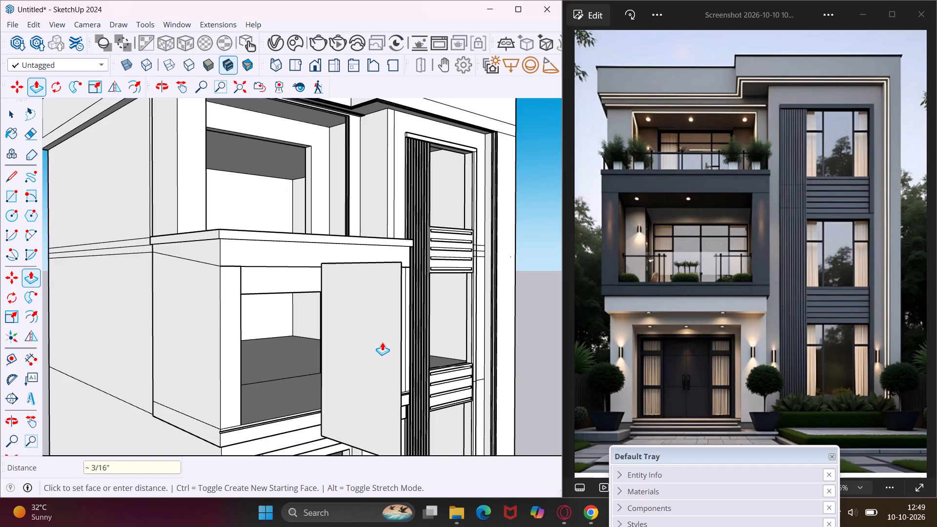
Examine the thin panel in front of the house, the shelved balcony recess and the facade openings from several angles.
middle_click_drag(382, 342, 359, 348)
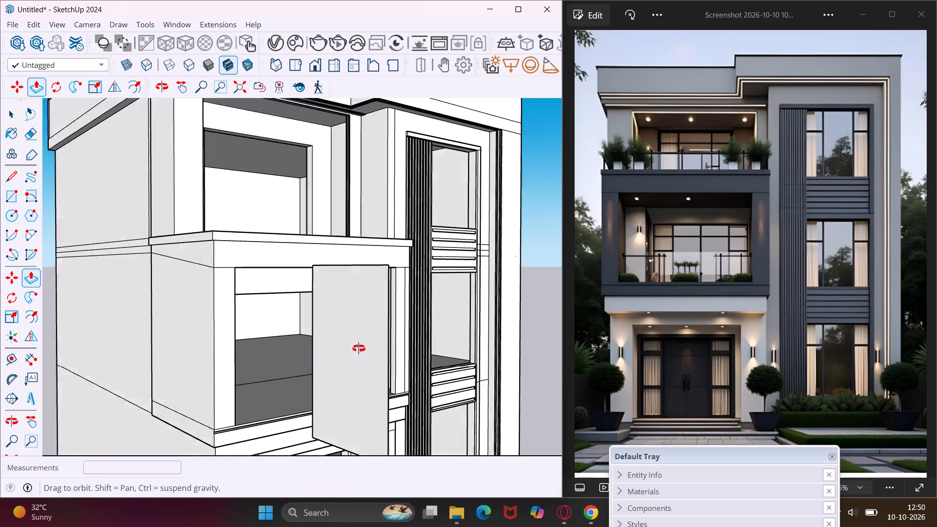
middle_click_drag(359, 348, 308, 364)
scroll(259, 378, "up", 6)
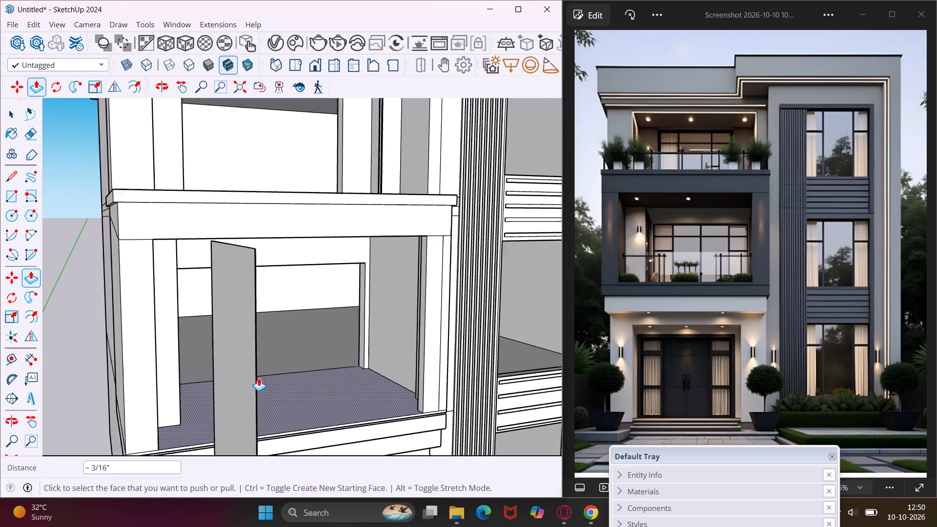
scroll(259, 378, "up", 1)
middle_click_drag(259, 378, 323, 387)
scroll(303, 378, "down", 8)
middle_click_drag(359, 378, 352, 381)
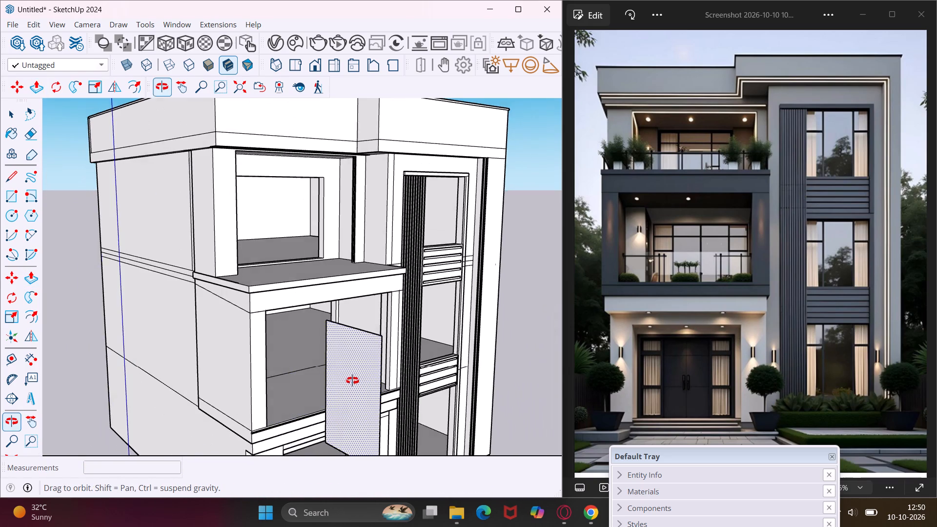
middle_click_drag(352, 381, 147, 389)
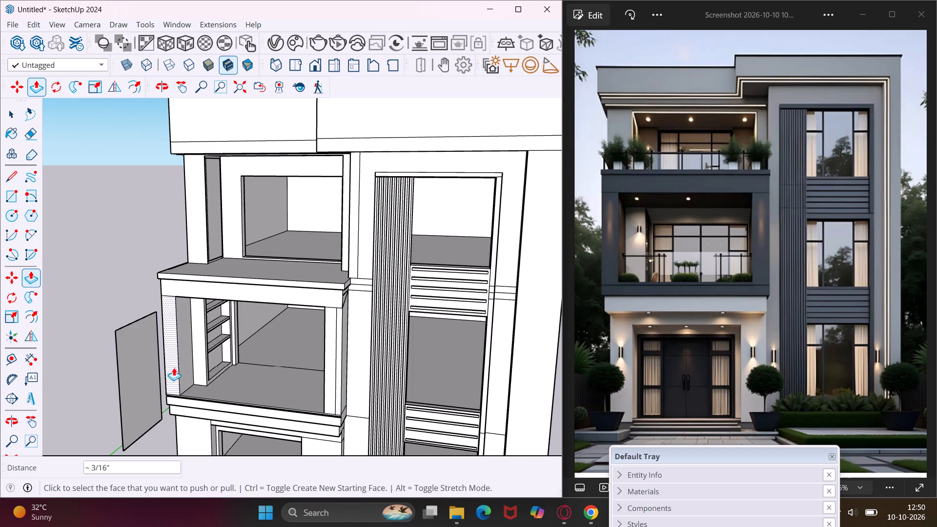
middle_click_drag(187, 363, 260, 353)
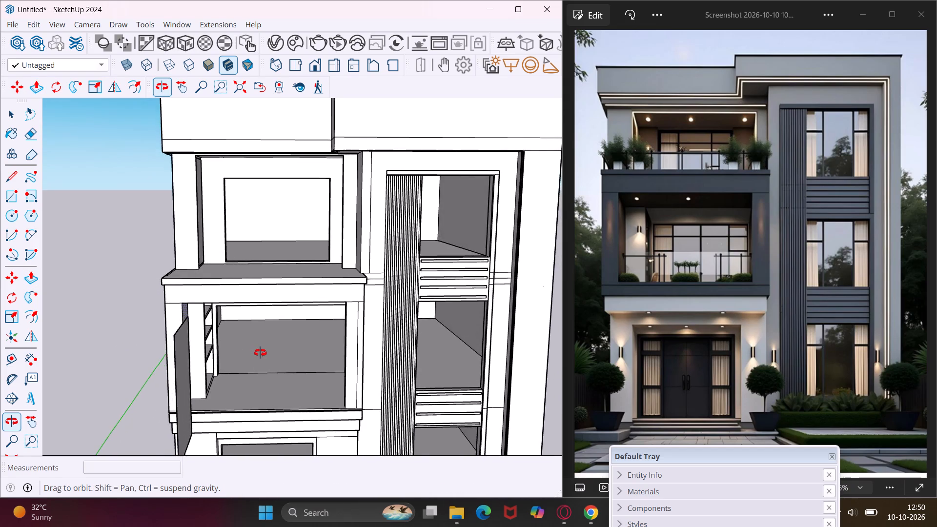
middle_click_drag(260, 353, 296, 267)
scroll(289, 290, "up", 2)
middle_click_drag(289, 290, 285, 309)
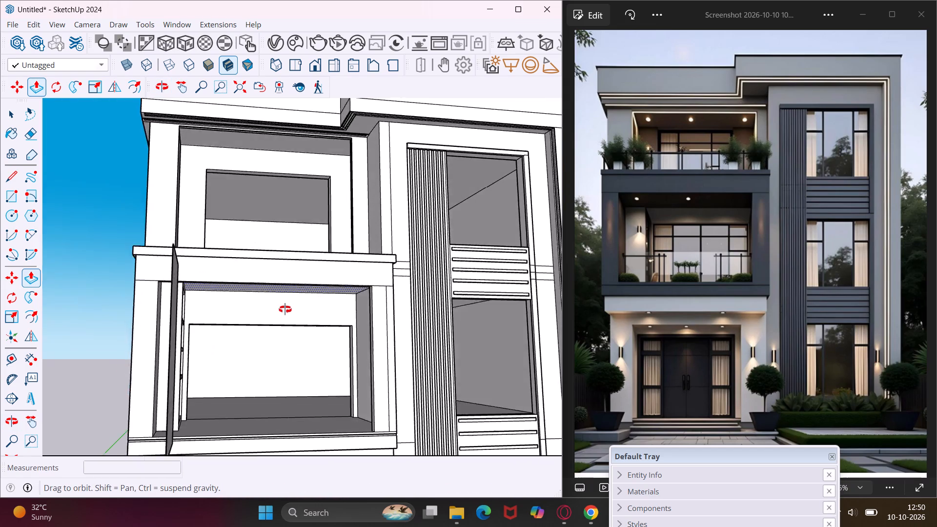
middle_click_drag(285, 309, 284, 348)
scroll(299, 273, "down", 5)
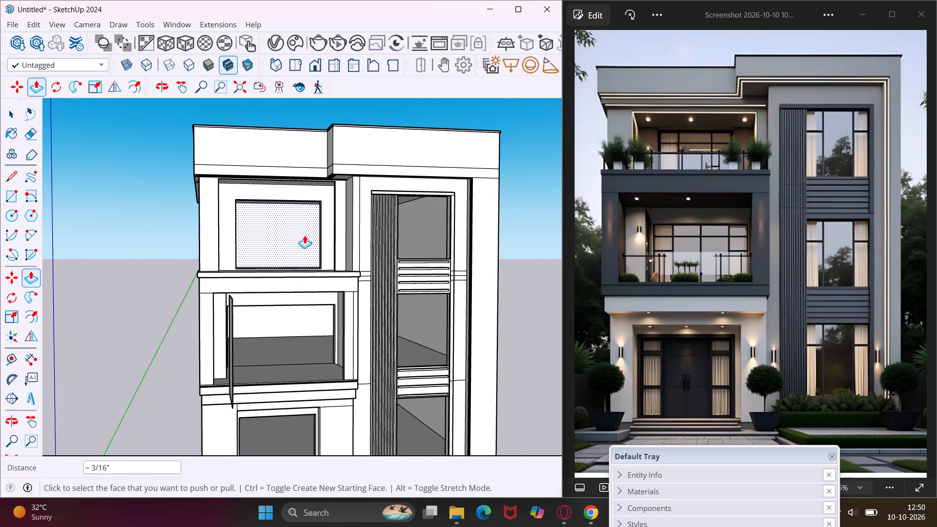
scroll(311, 223, "up", 2)
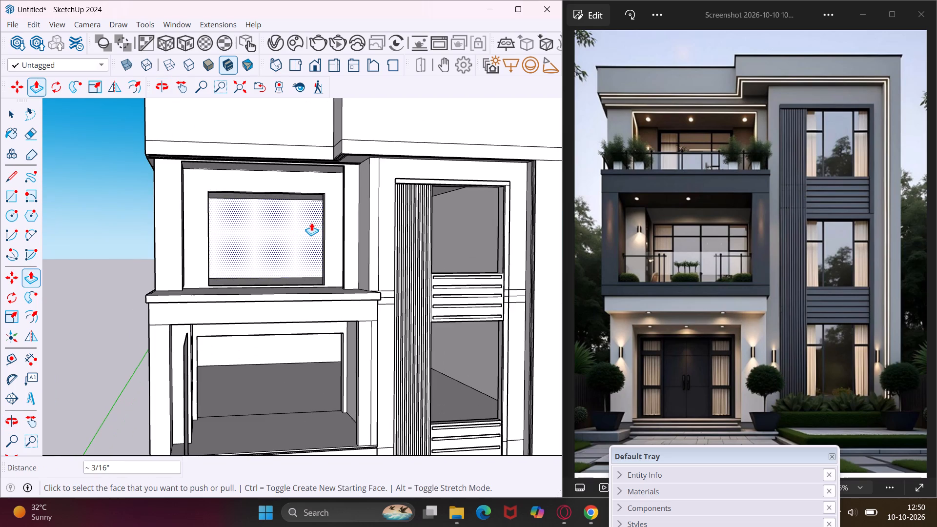
Create a new V-Ray Emissive material with the scene's materials on display, and show its settings.
left_click(285, 40)
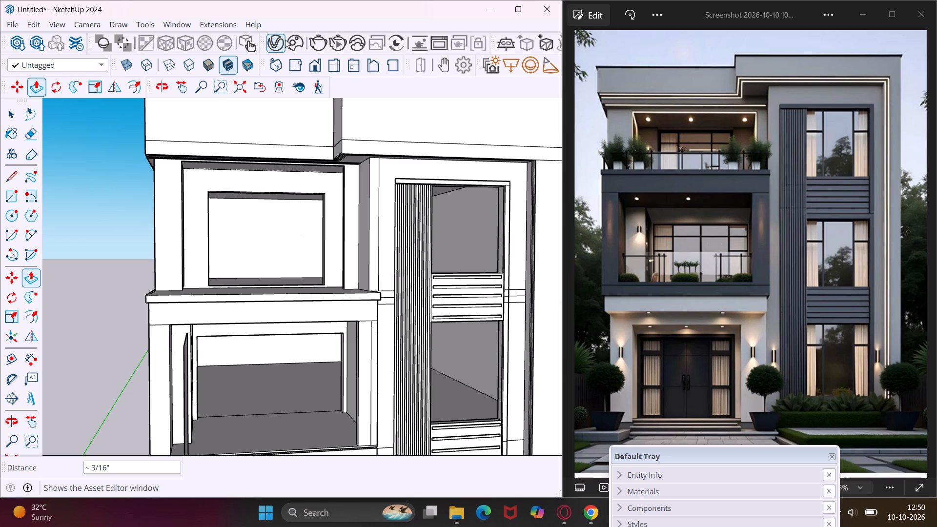
left_click(620, 491)
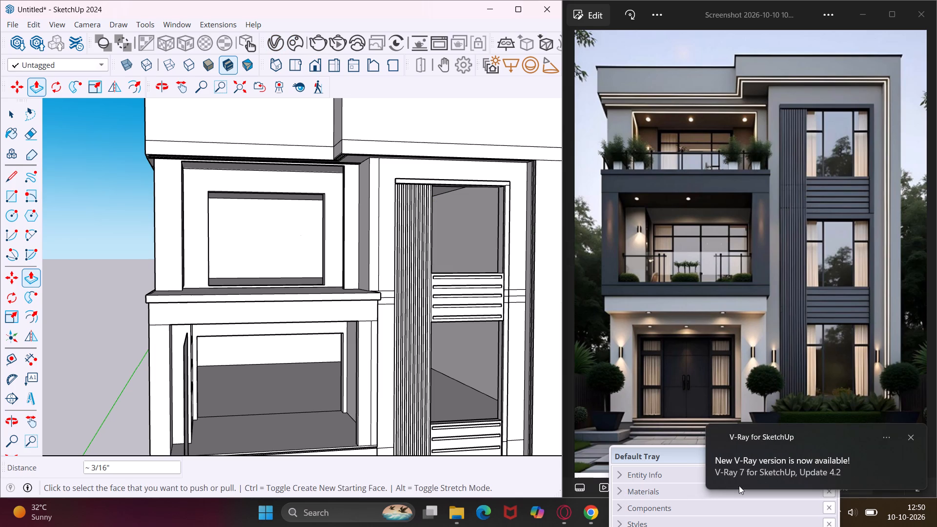
left_click(911, 432)
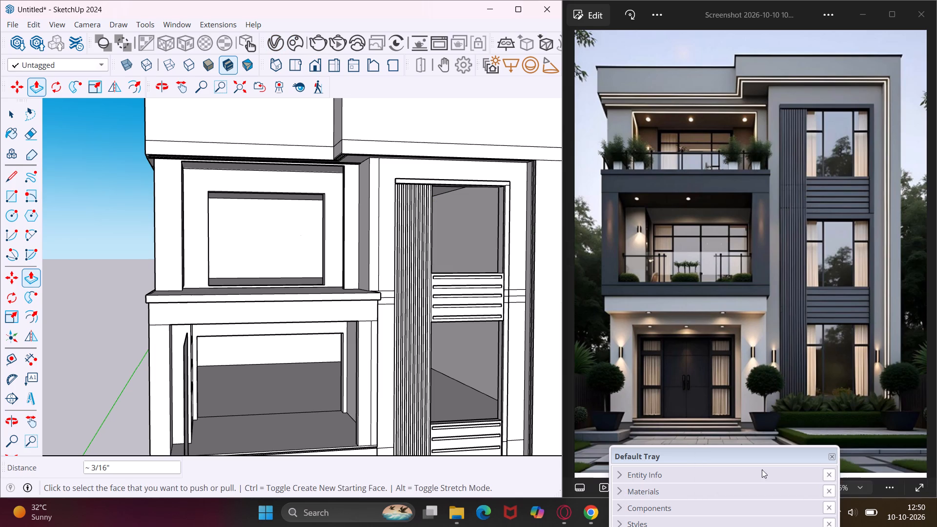
left_click(616, 491)
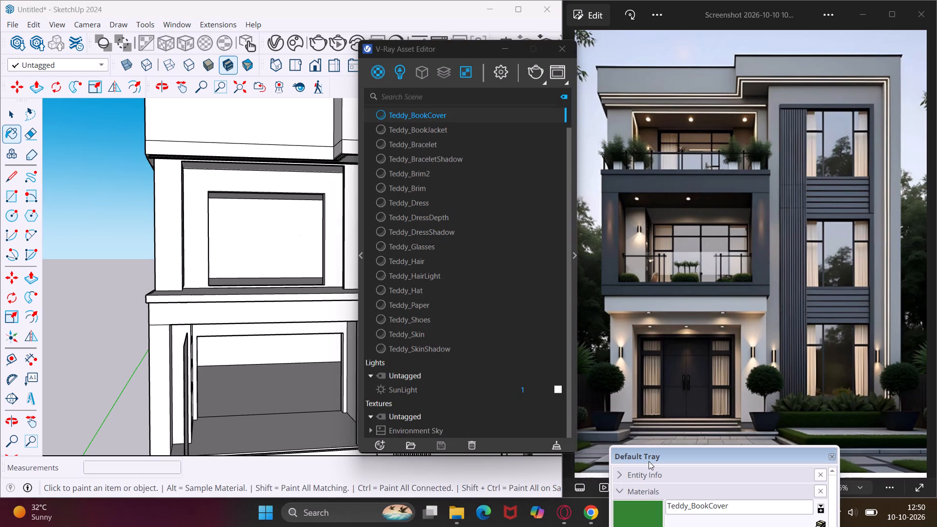
left_click_drag(649, 461, 668, 391)
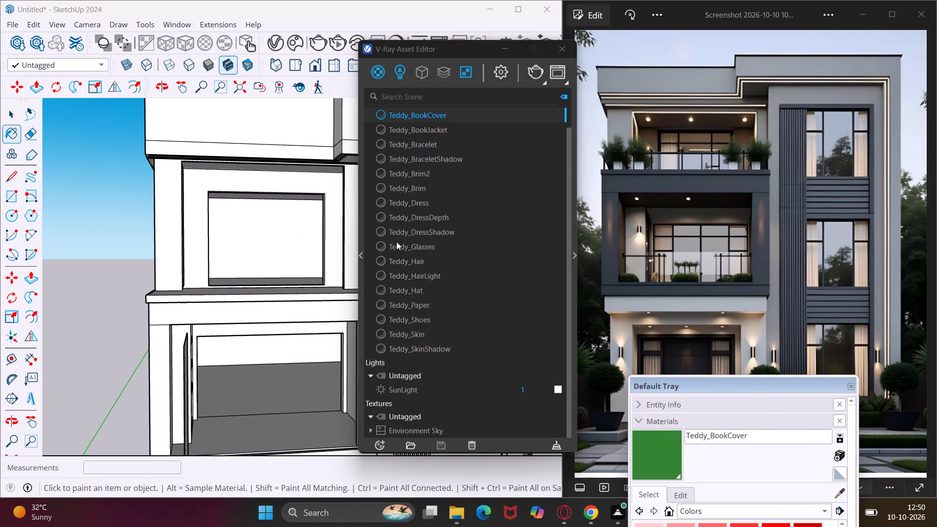
left_click(384, 440)
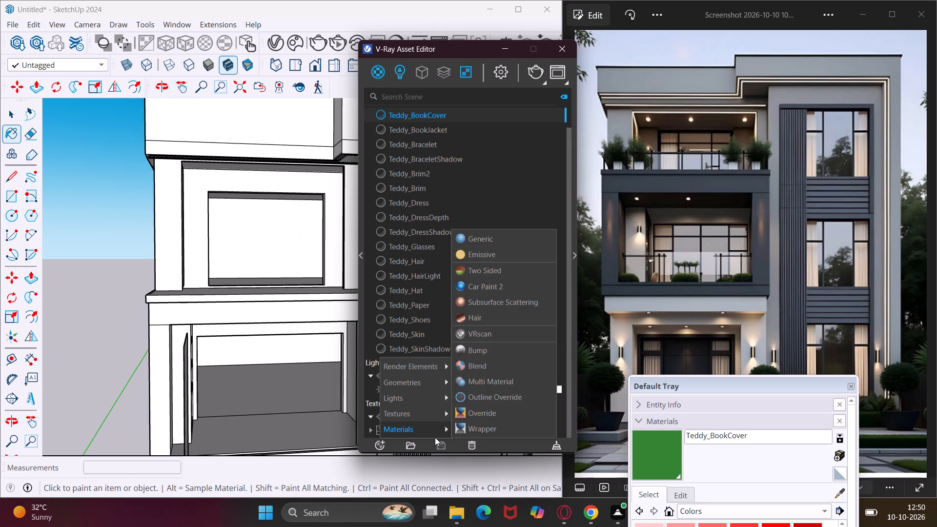
left_click(519, 255)
left_click(573, 257)
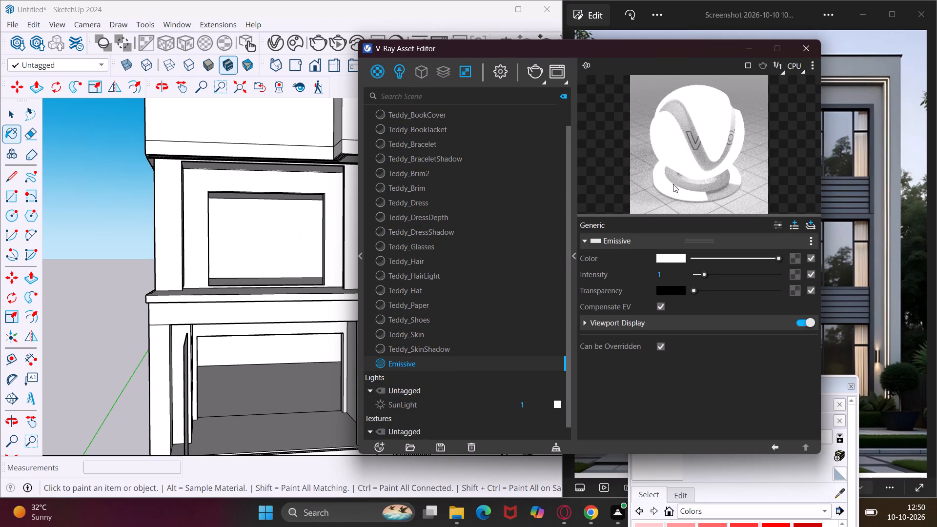
Set the Emissive material's colour to a pale yellow, about R 0.905, G 0.925, B 0.74.
left_click(685, 258)
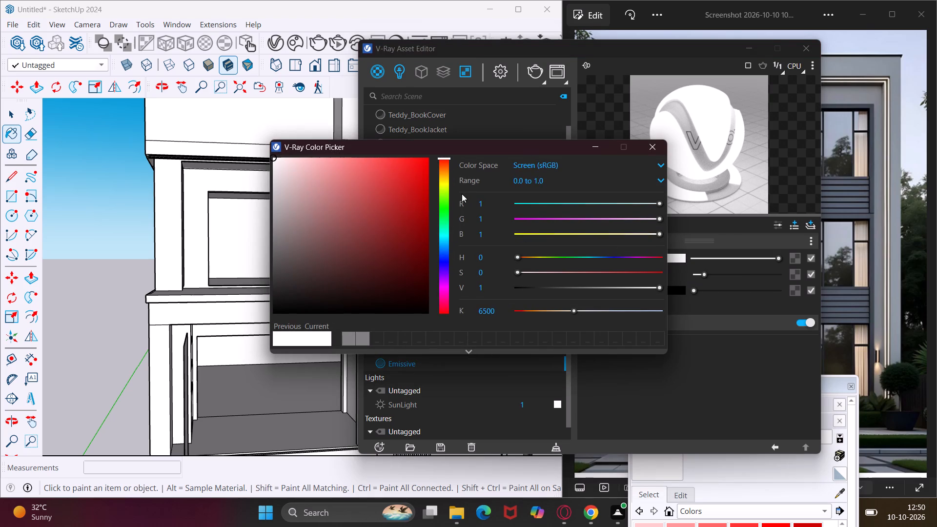
left_click(443, 186)
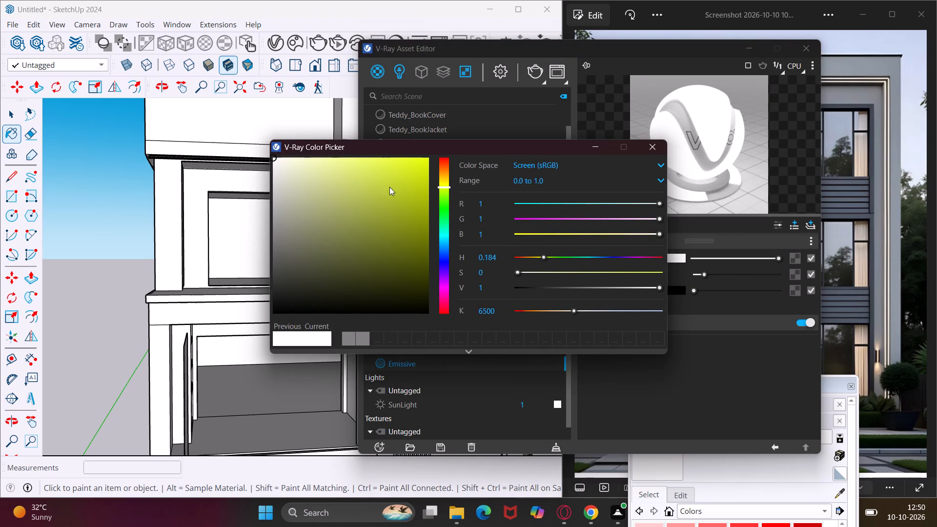
left_click(308, 172)
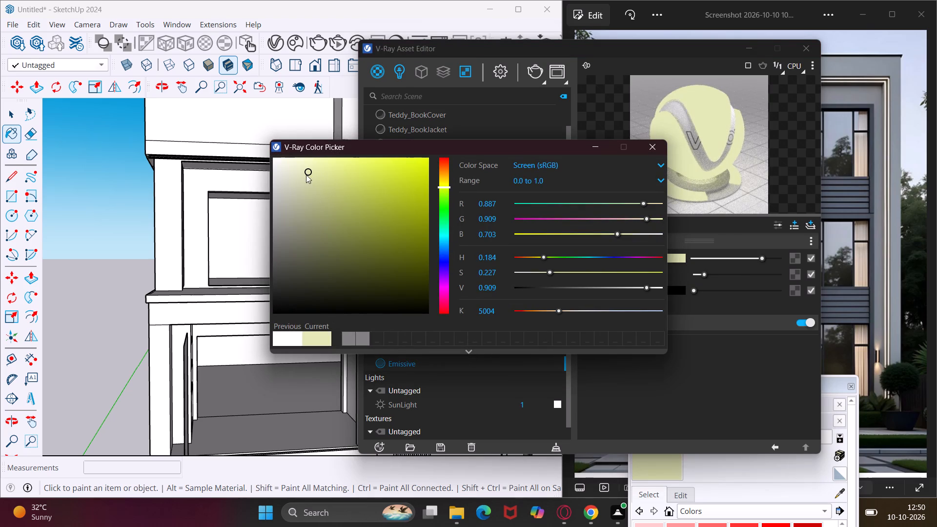
left_click(301, 179)
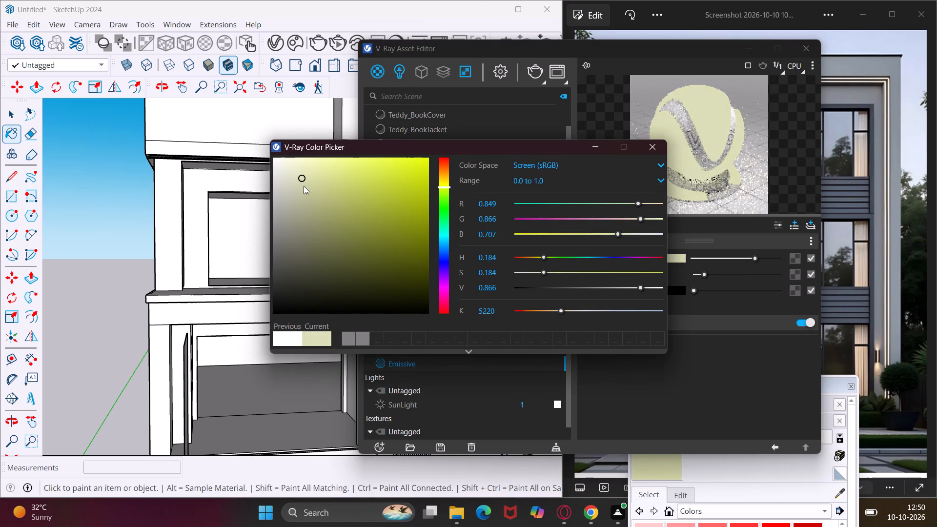
left_click(303, 170)
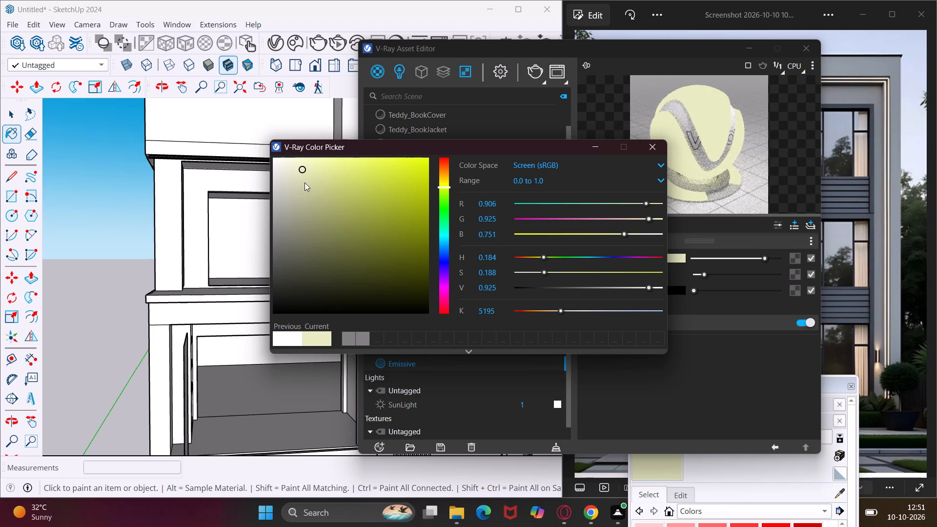
left_click(309, 183)
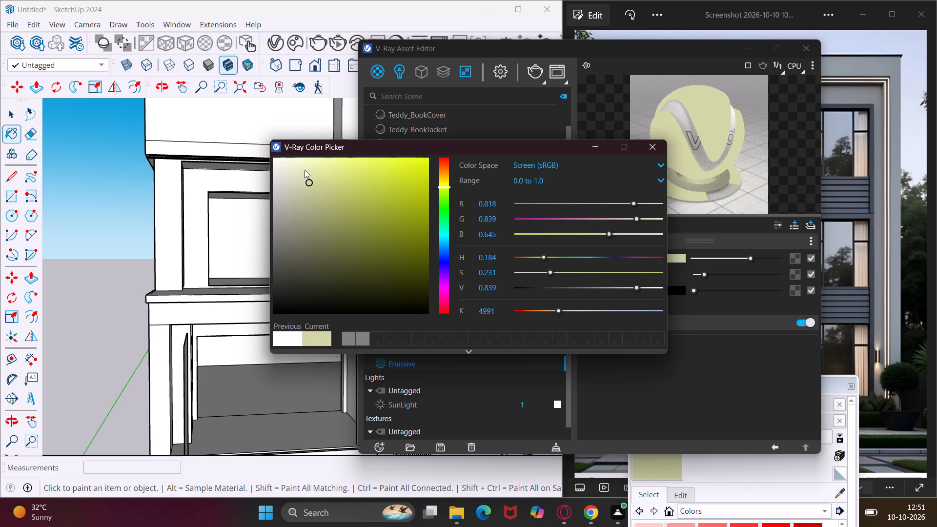
left_click(305, 170)
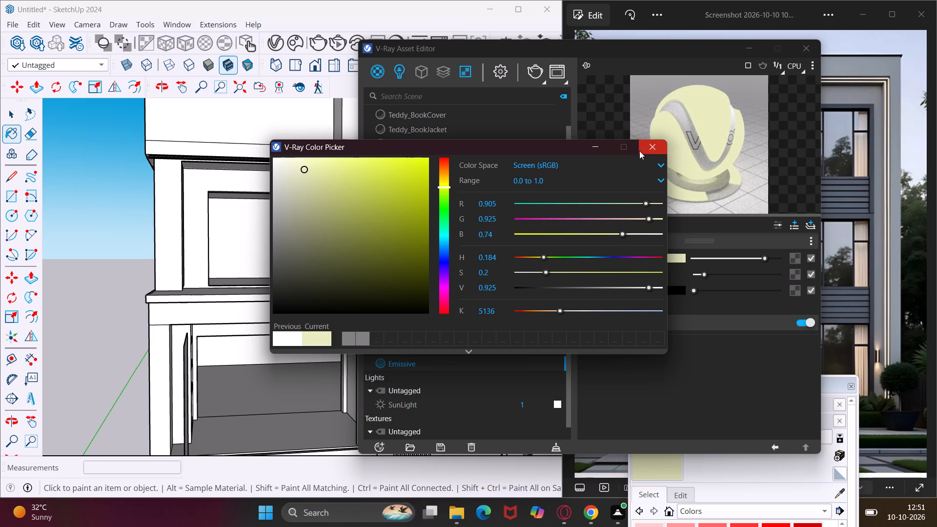
left_click(640, 151)
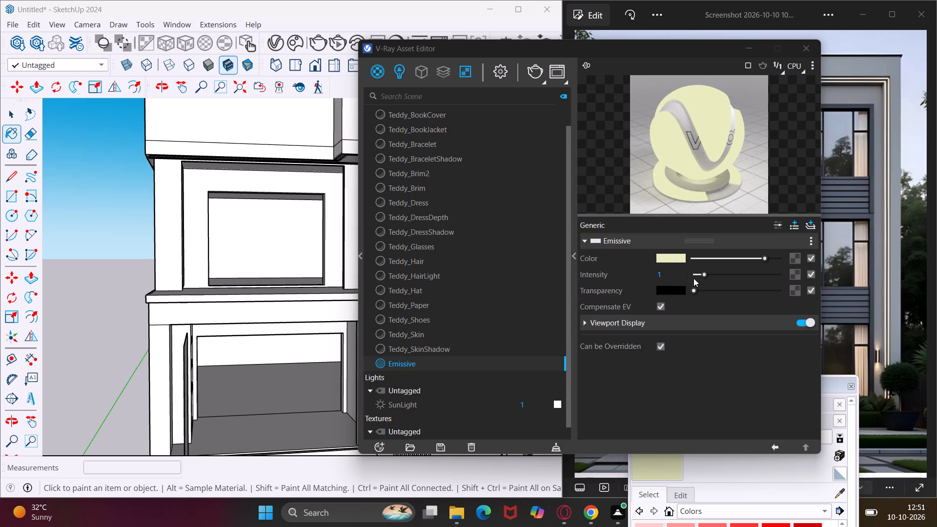
Set the Emissive material's intensity to 5.9.
left_click_drag(705, 277, 749, 277)
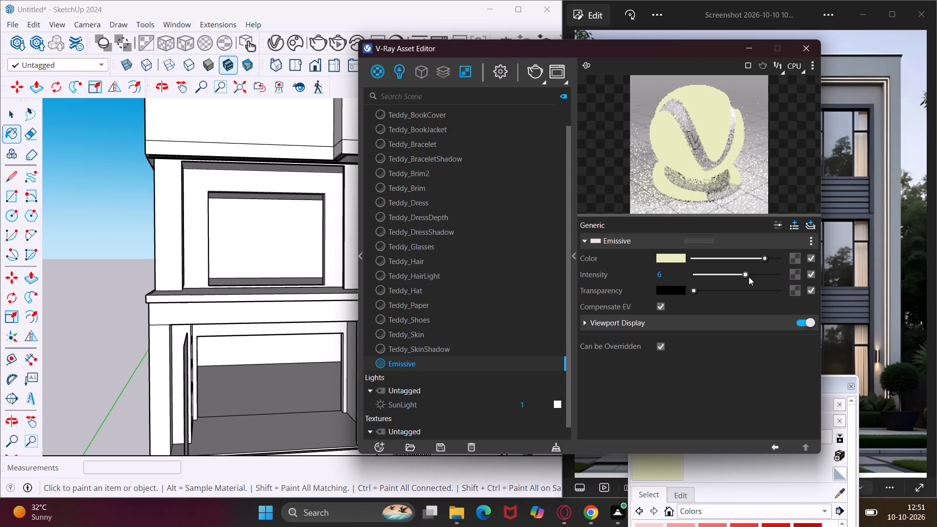
left_click_drag(749, 277, 768, 278)
left_click_drag(768, 275, 745, 274)
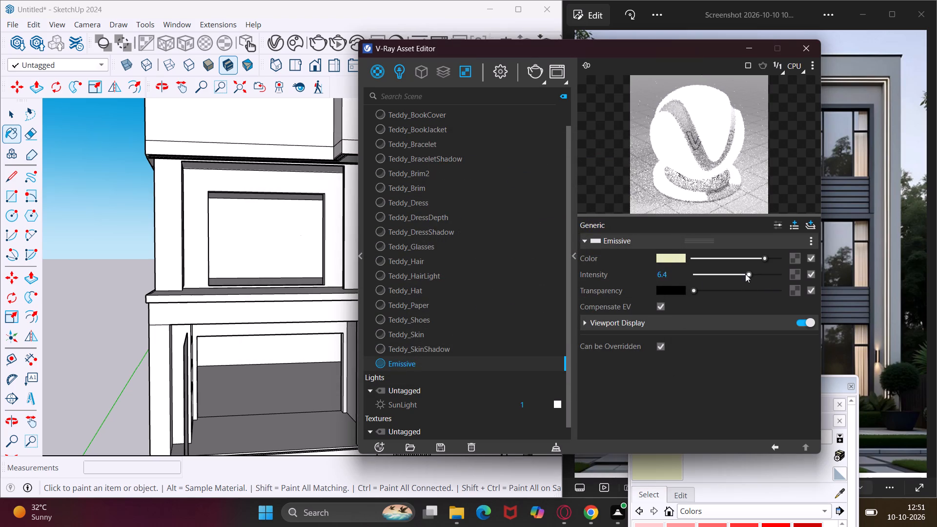
left_click_drag(745, 274, 745, 274)
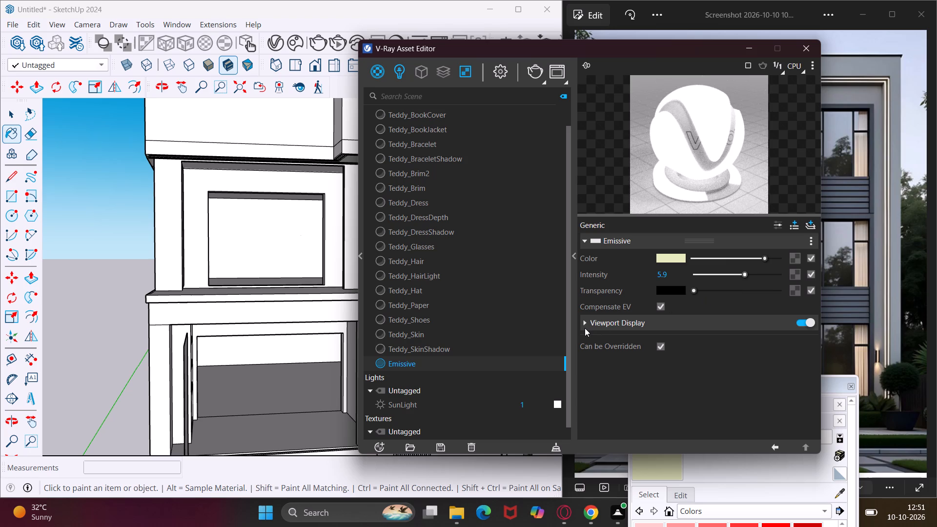
Set the Emissive material's transparency colour to pale cream, about R 0.945, G 0.932, B 0.722, and minimise the asset editor.
left_click(585, 328)
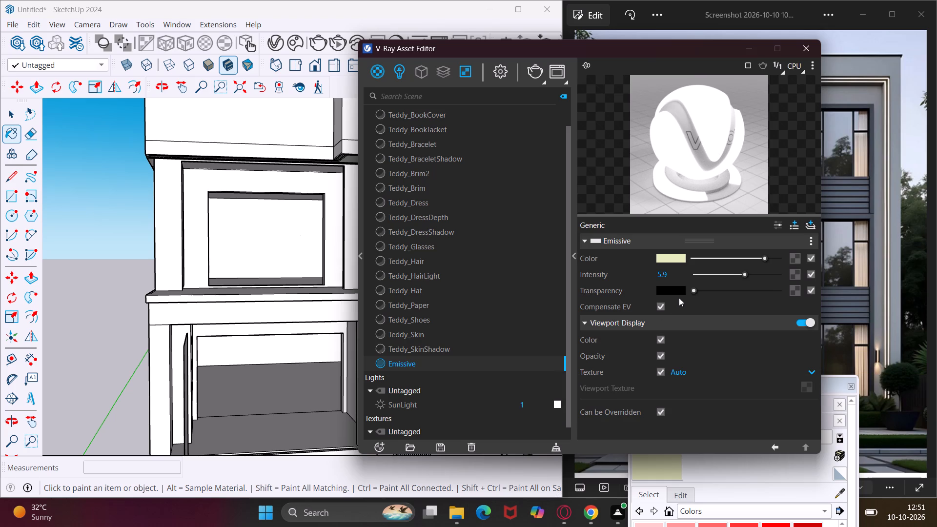
left_click_drag(692, 293, 708, 292)
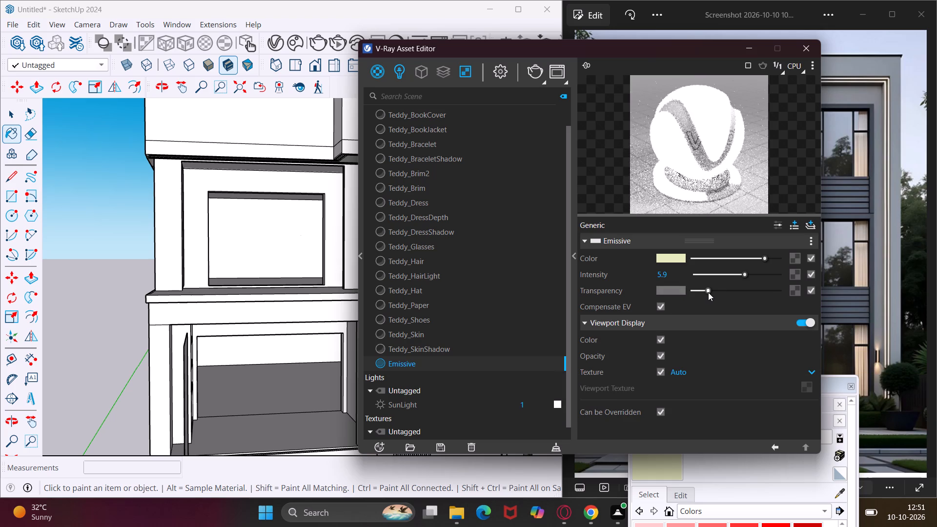
left_click_drag(708, 292, 710, 292)
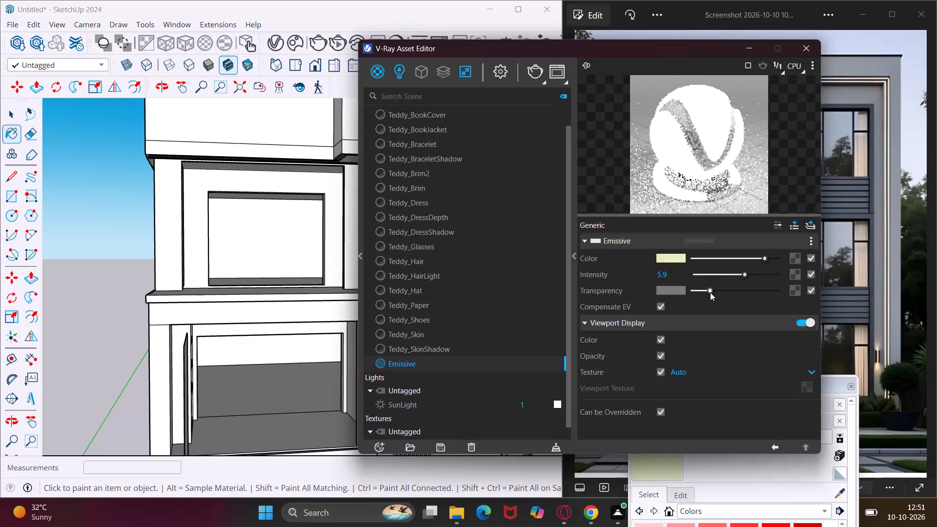
left_click(673, 286)
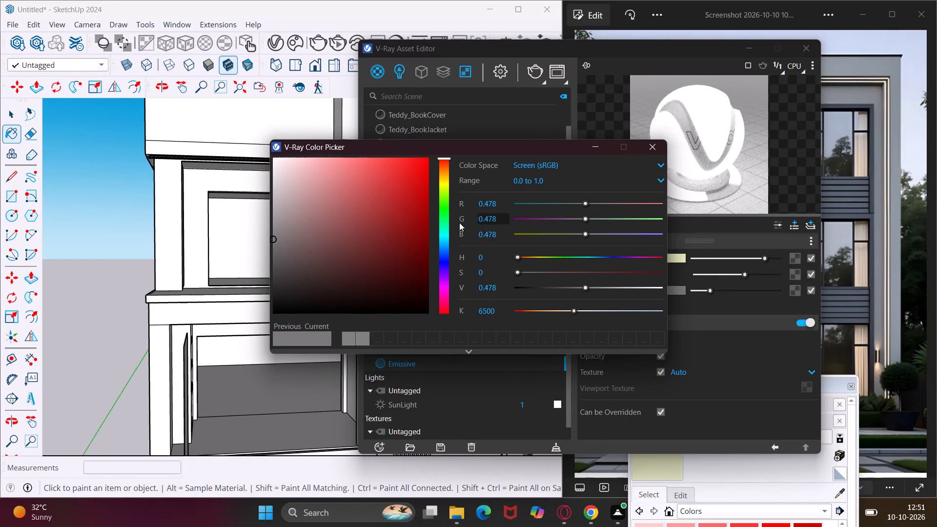
left_click(443, 182)
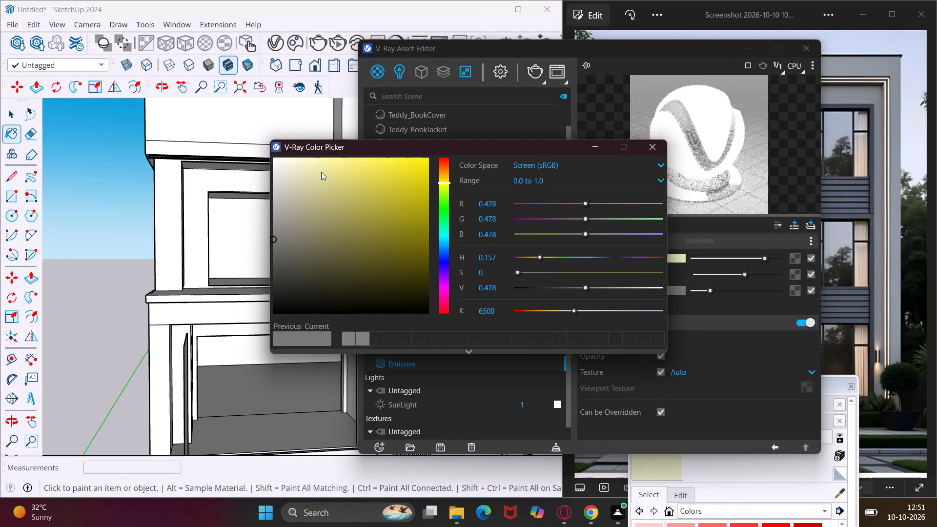
left_click(310, 166)
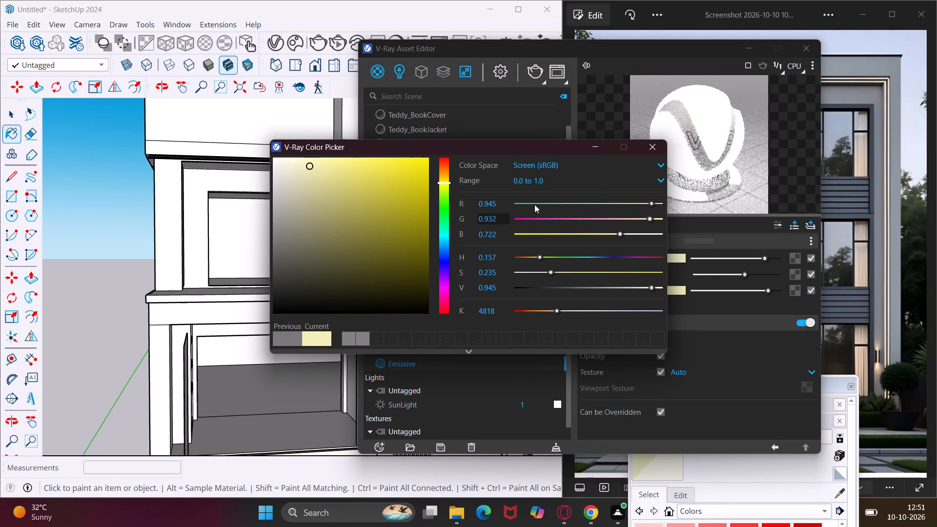
left_click(655, 141)
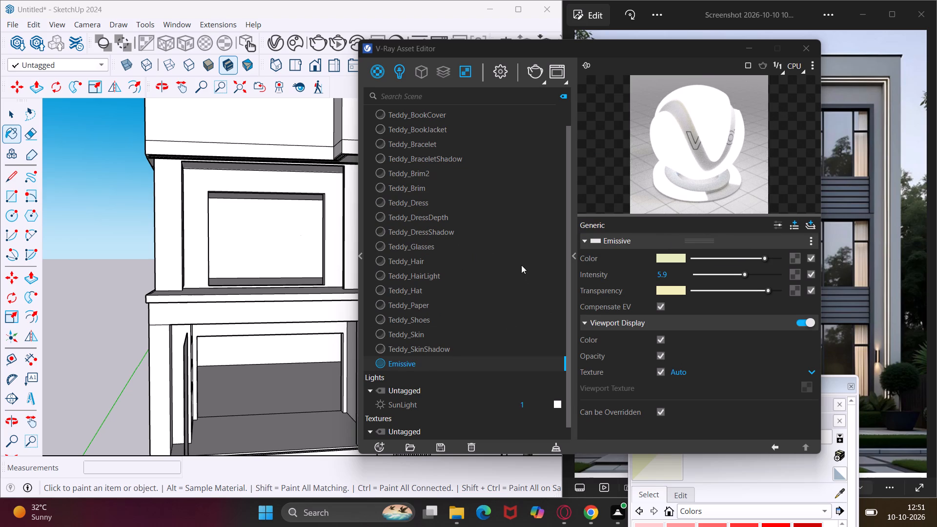
double_click(428, 362)
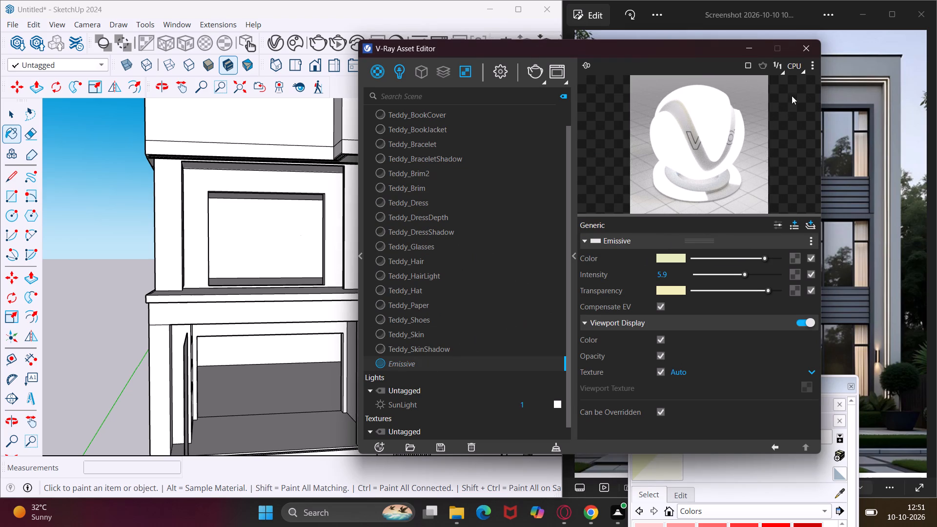
left_click(754, 47)
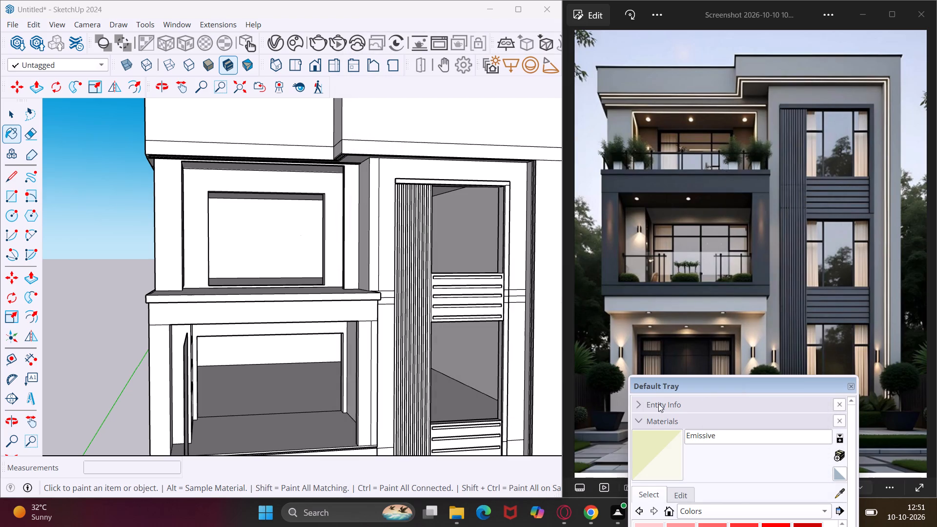
Paint the first two faces of the inner light-strip groove under the roof overhang with the Emissive material.
left_click(658, 445)
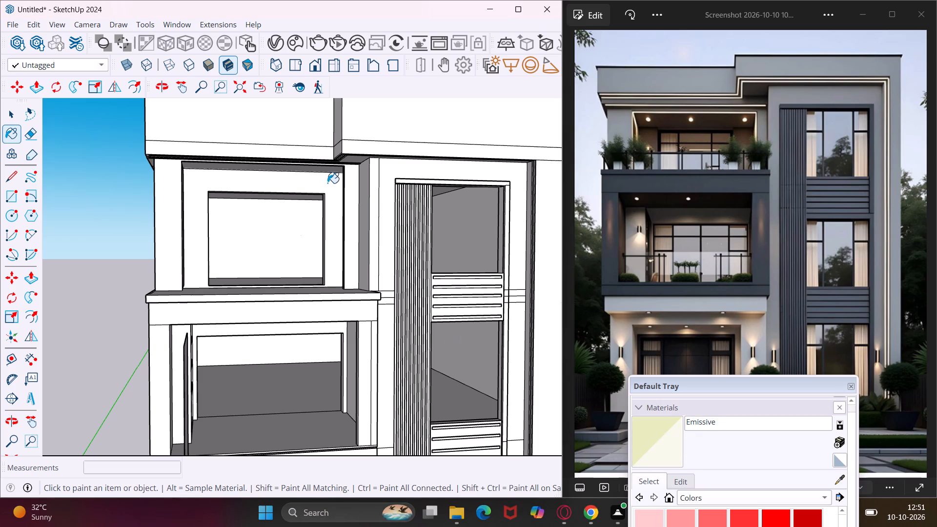
scroll(348, 165, "up", 9)
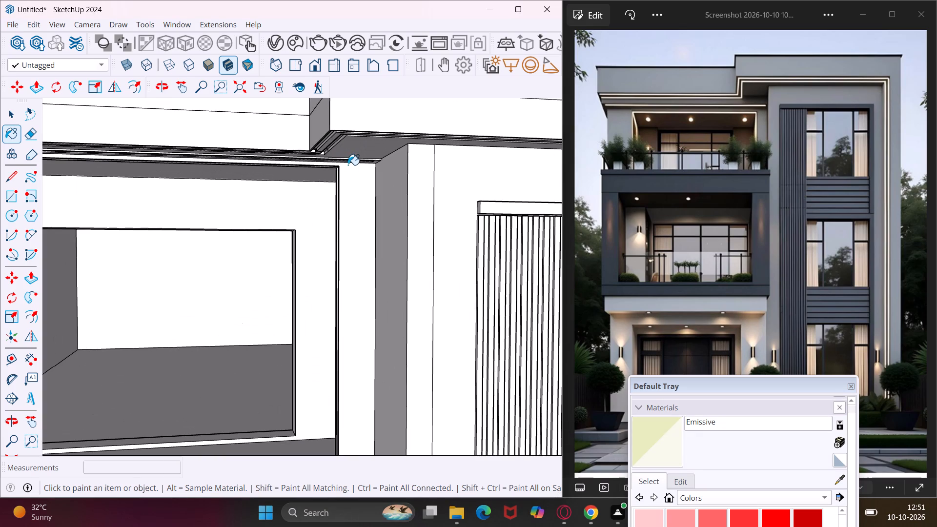
middle_click_drag(348, 165, 705, 158)
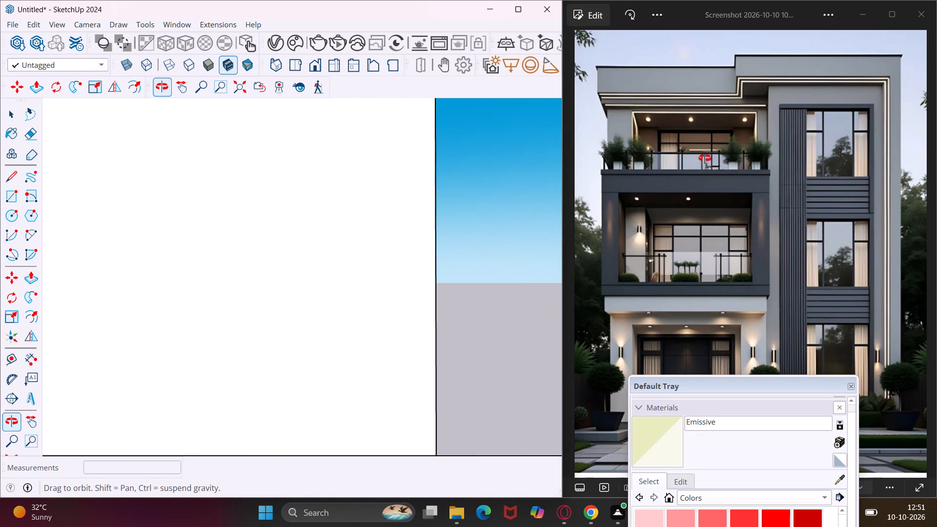
middle_click_drag(705, 158, 604, 162)
scroll(322, 155, "up", 4)
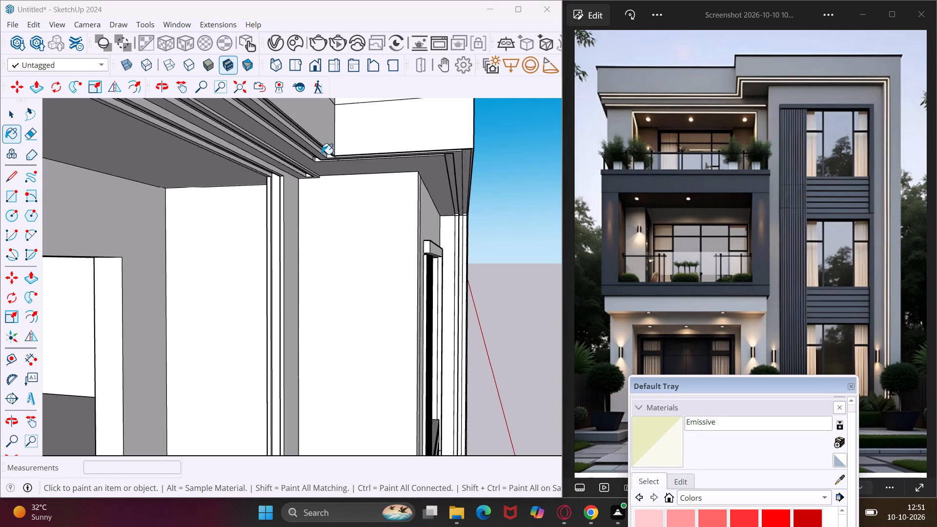
scroll(322, 154, "up", 9)
middle_click_drag(322, 154, 363, 134)
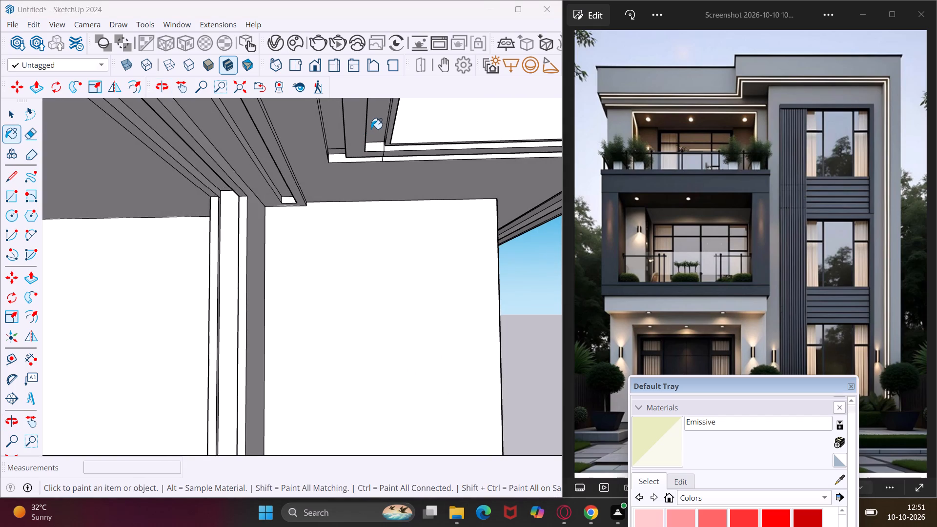
left_click(376, 126)
scroll(377, 137, "up", 7)
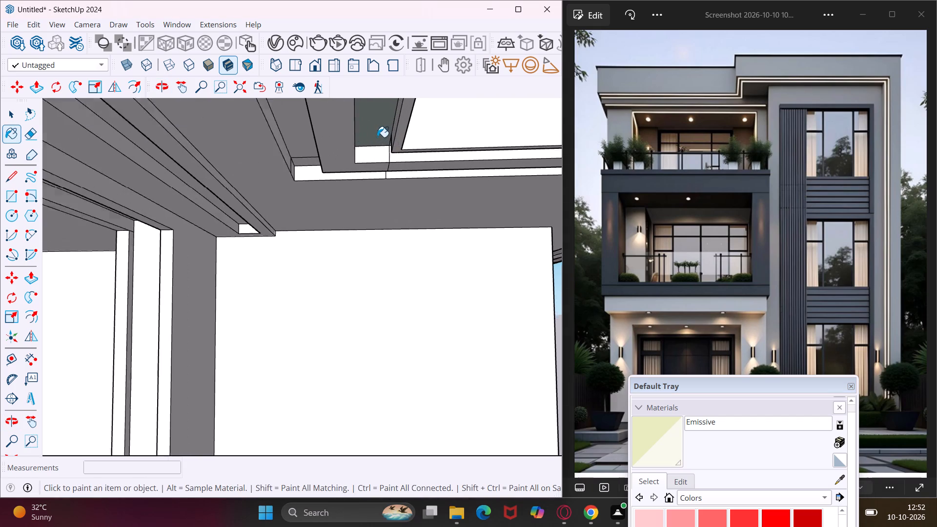
scroll(377, 137, "up", 1)
middle_click_drag(377, 137, 366, 141)
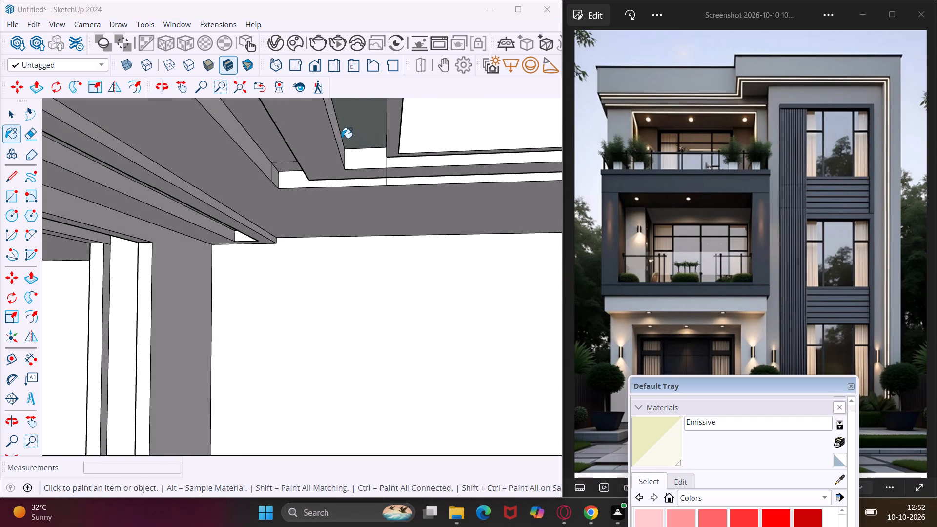
left_click(340, 138)
Paint the faces of the outer light-strip groove under the roof overhang, including its corner end, with the Emissive material.
left_click(264, 162)
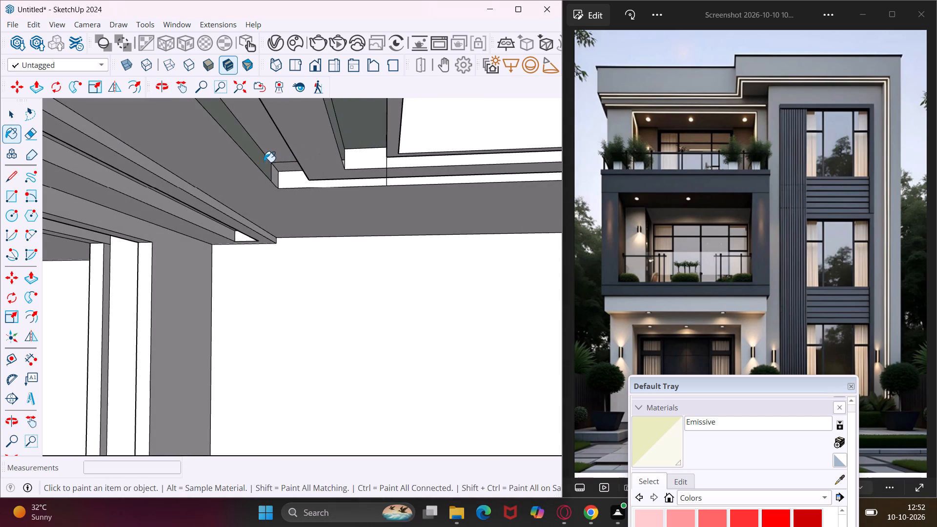
left_click(269, 149)
left_click(285, 164)
left_click(277, 172)
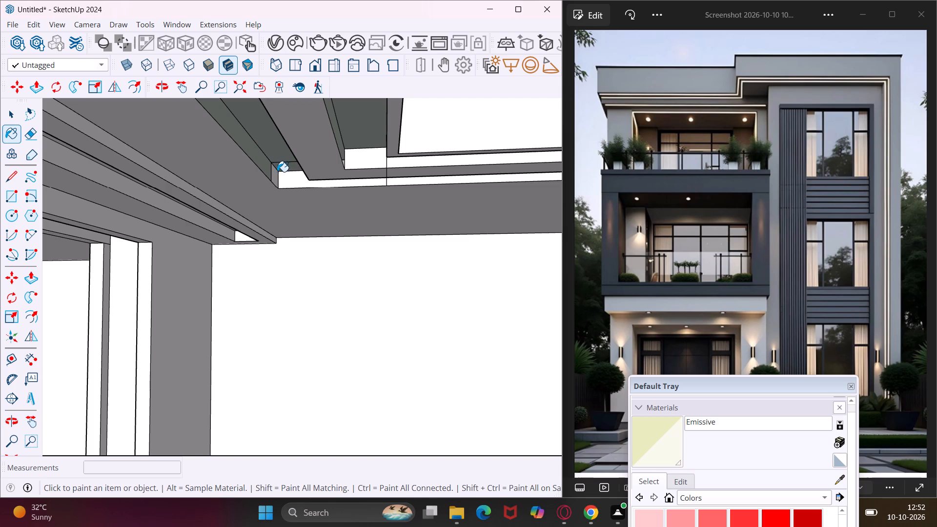
left_click(285, 175)
left_click(393, 185)
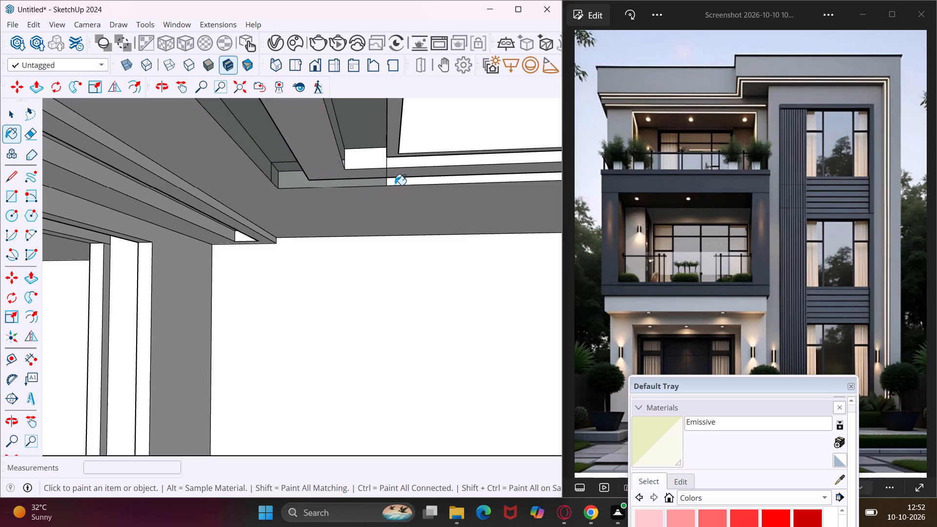
Paint the inner groove's end and remaining corner faces with the Emissive material, and return to selection mode.
left_click(375, 161)
middle_click_drag(362, 158, 340, 162)
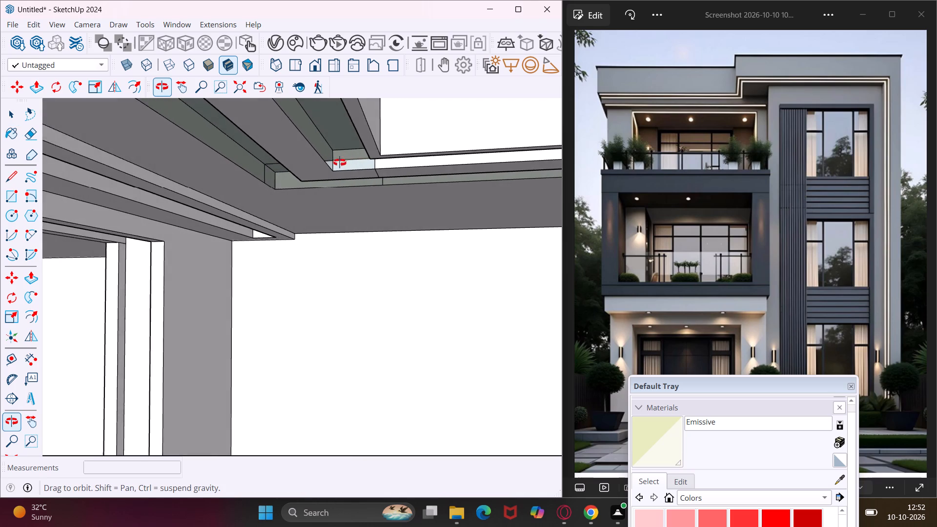
middle_click_drag(340, 162, 339, 163)
scroll(326, 158, "up", 4)
left_click(326, 158)
middle_click_drag(337, 154, 375, 153)
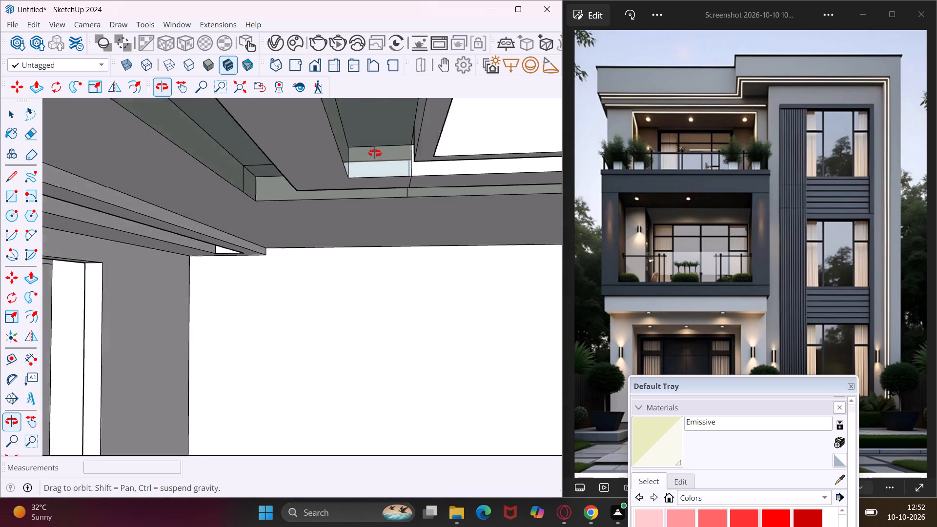
middle_click_drag(375, 153, 398, 158)
left_click(478, 144)
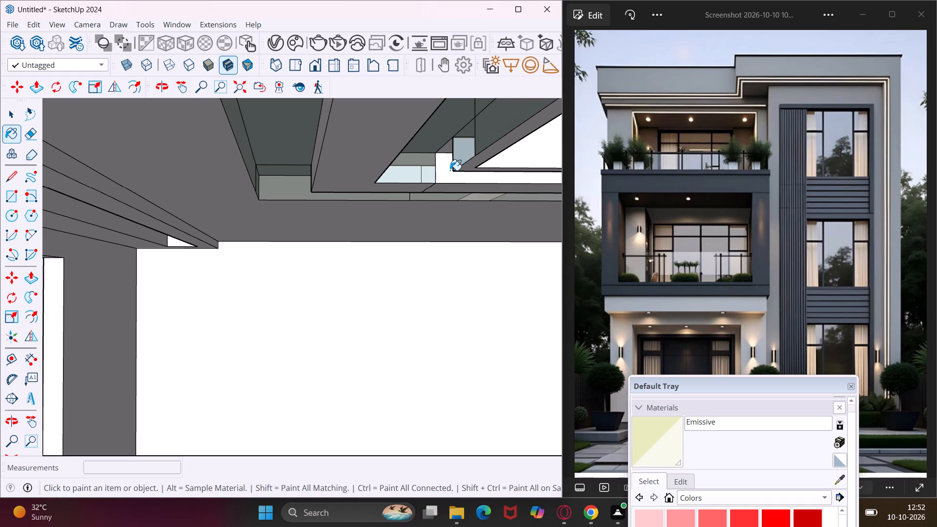
left_click(439, 175)
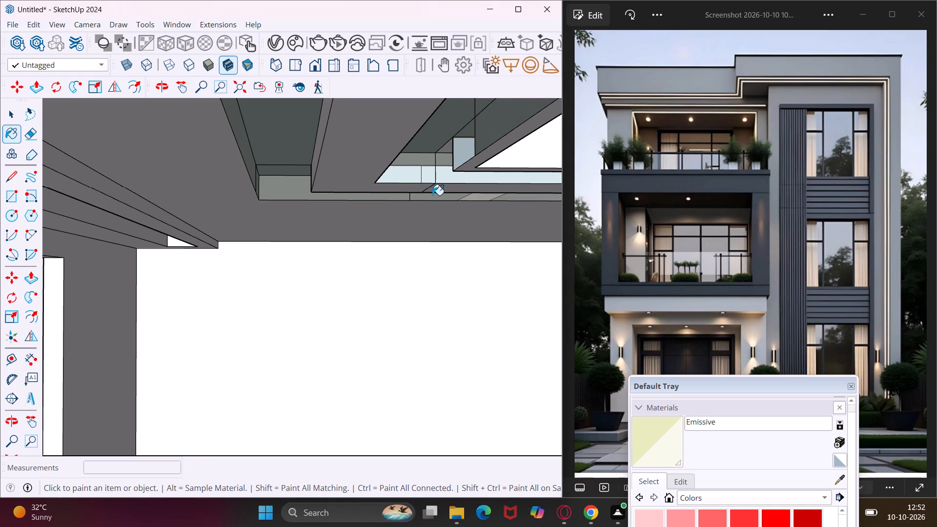
middle_click_drag(428, 178, 396, 185)
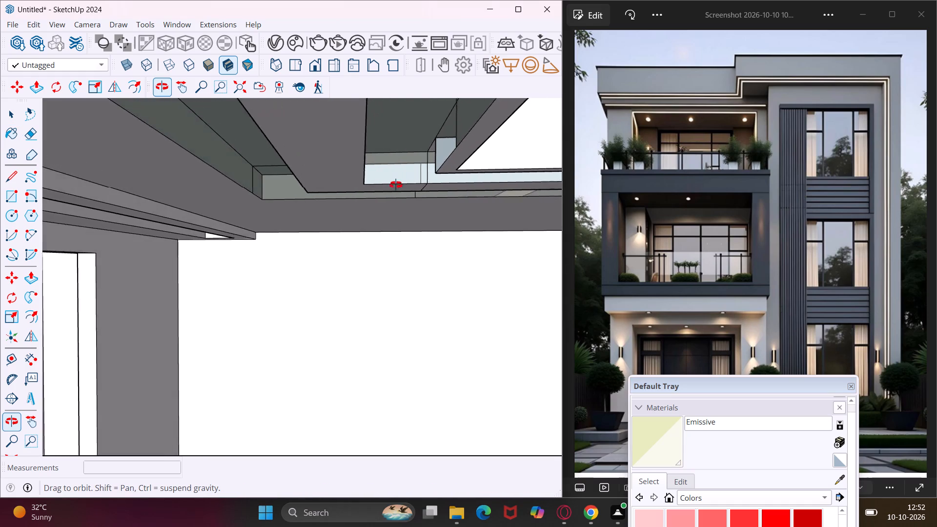
middle_click_drag(396, 185, 383, 188)
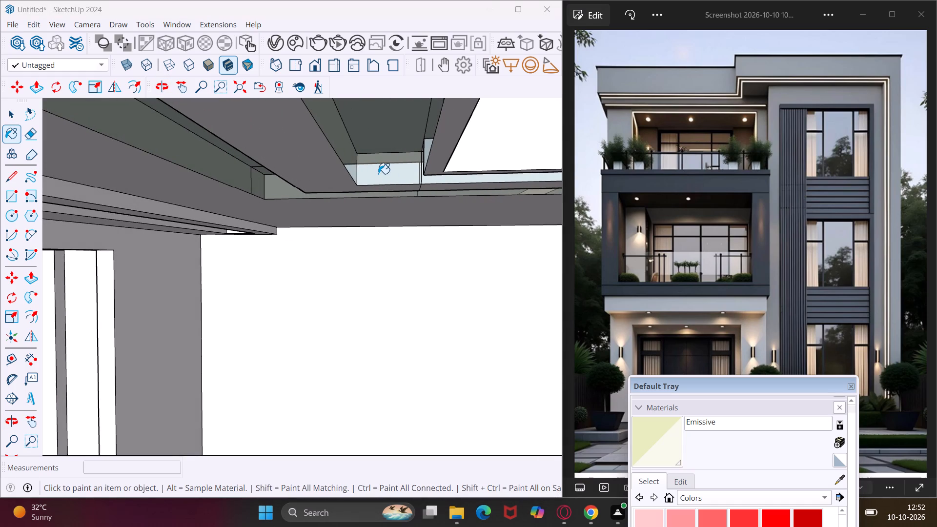
key("Escape")
key("space")
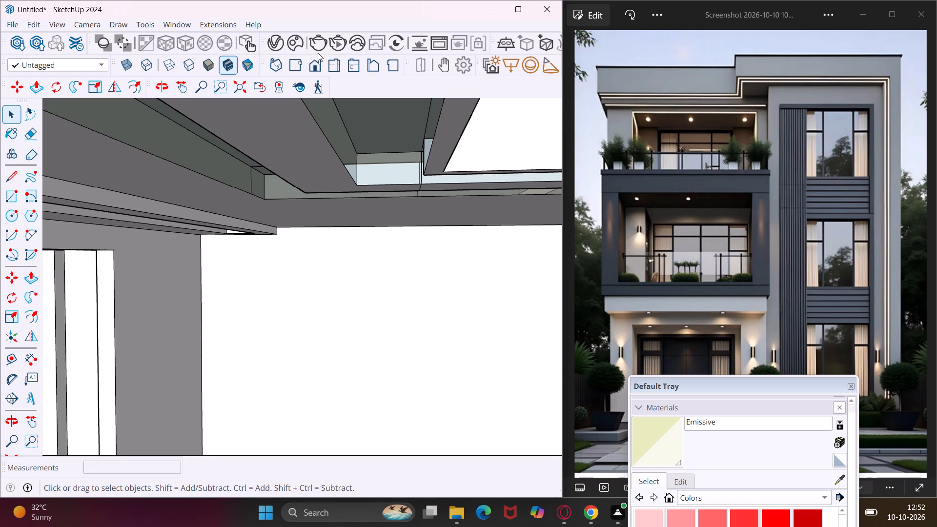
Run a V-Ray test render of the roof underside, and minimise the render window.
left_click(319, 51)
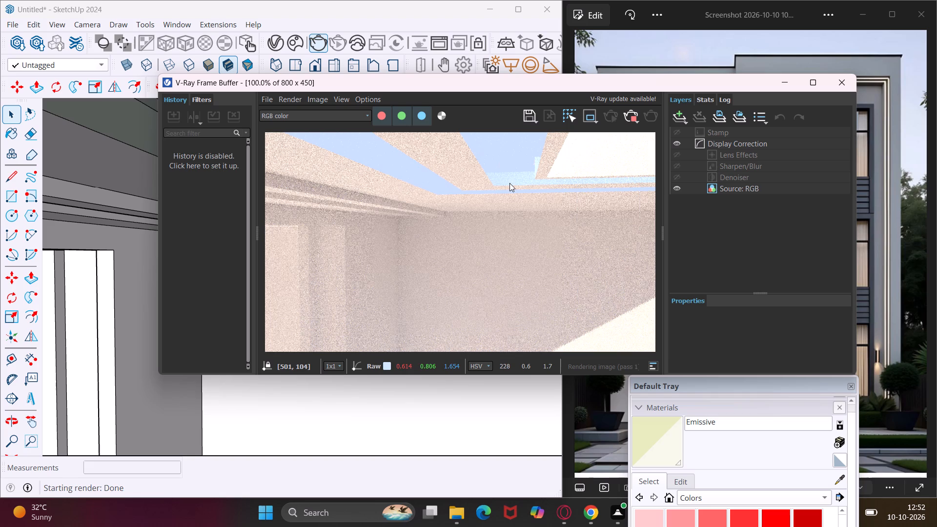
left_click(781, 89)
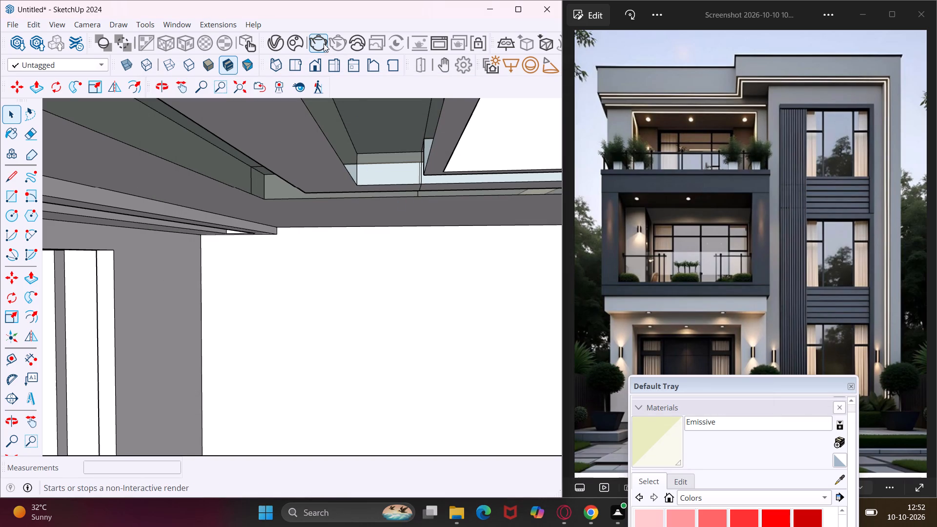
Set the Emissive material's transparency colour to near-black, about R 0.066, G 0.065, B 0.059, and close the asset editor.
left_click(279, 42)
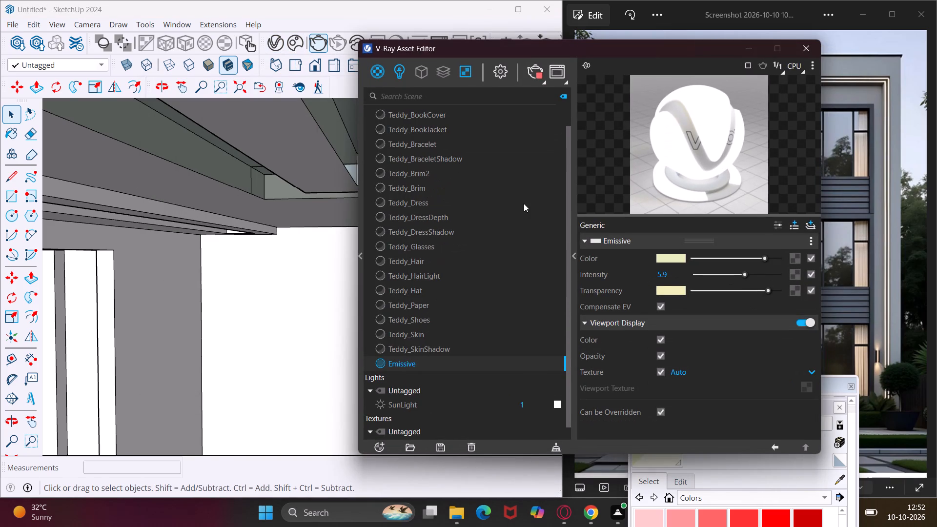
left_click(678, 291)
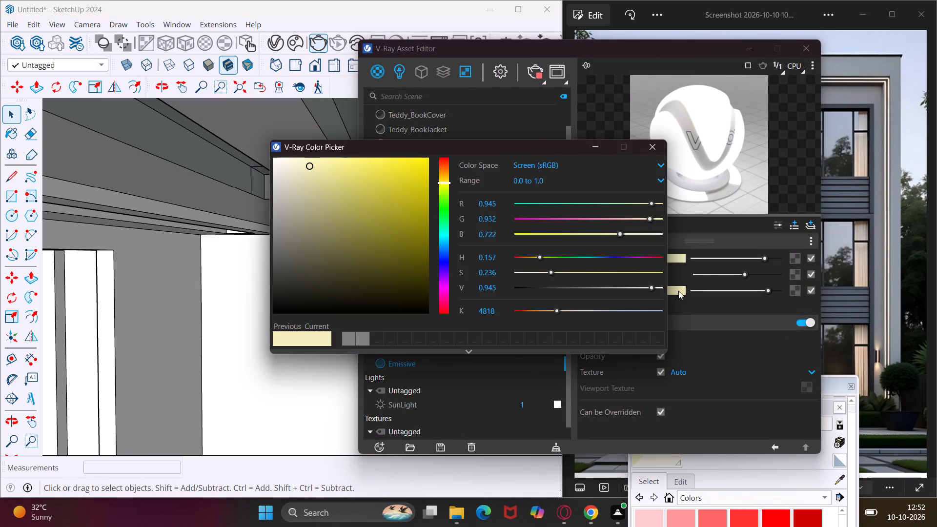
left_click(290, 304)
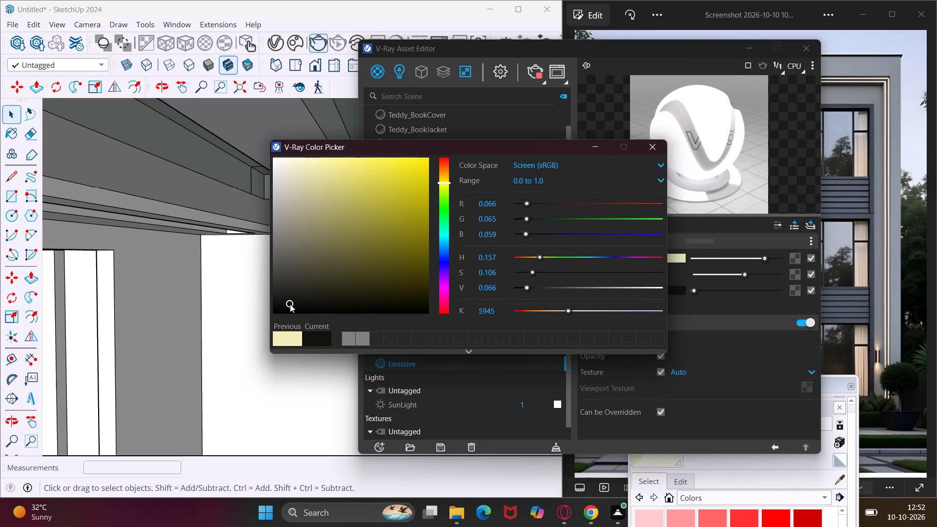
left_click(652, 147)
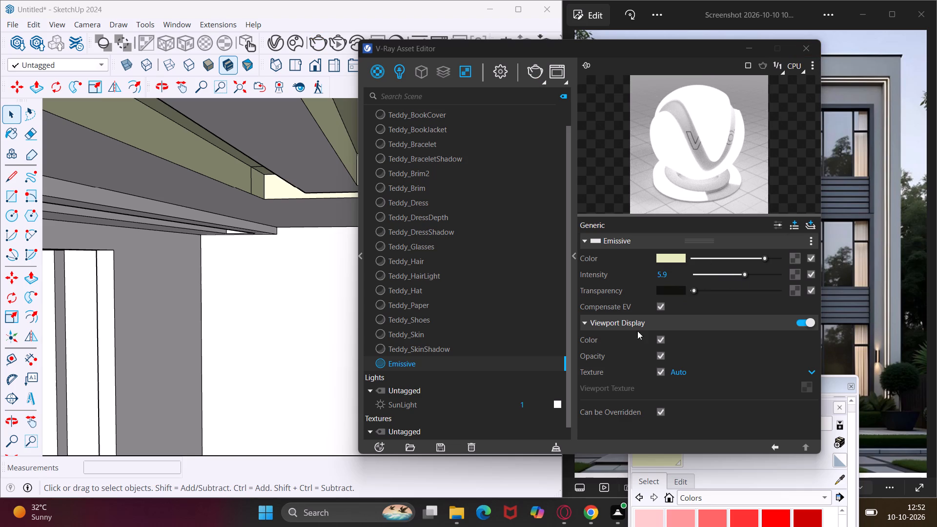
left_click(801, 48)
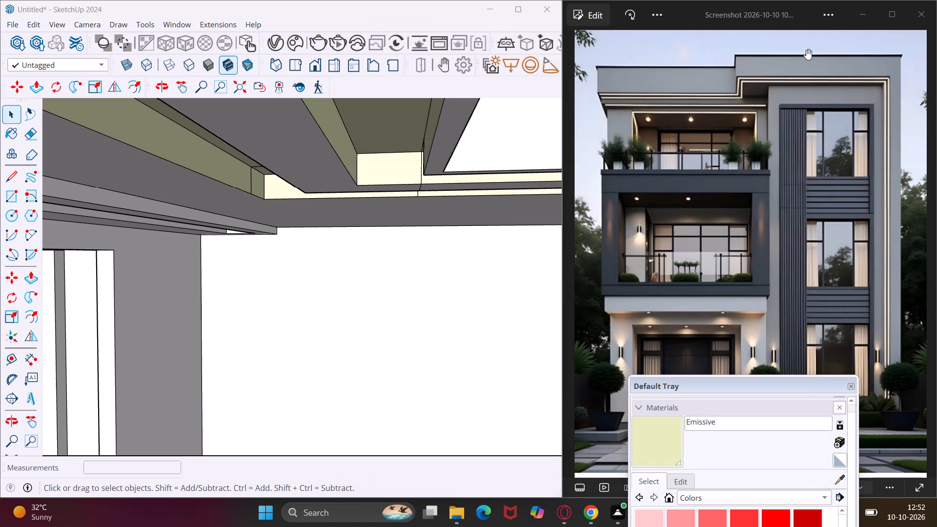
Reapply the updated Emissive material to the faces of the inner light-strip groove.
left_click(656, 446)
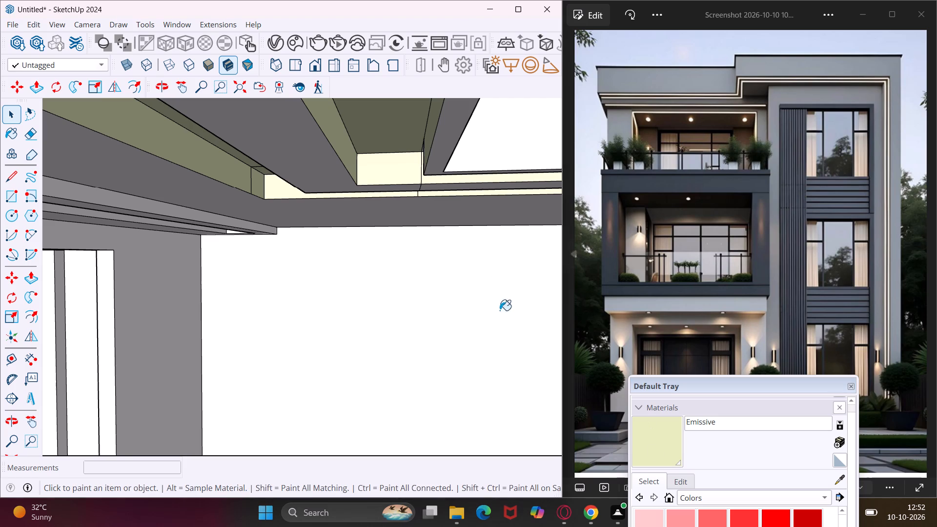
left_click(396, 133)
left_click(410, 171)
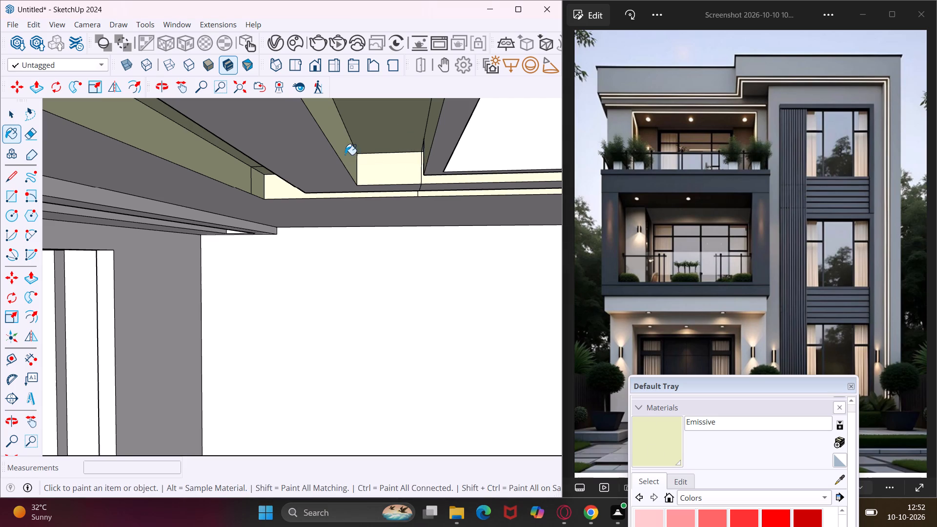
left_click(345, 155)
left_click(438, 180)
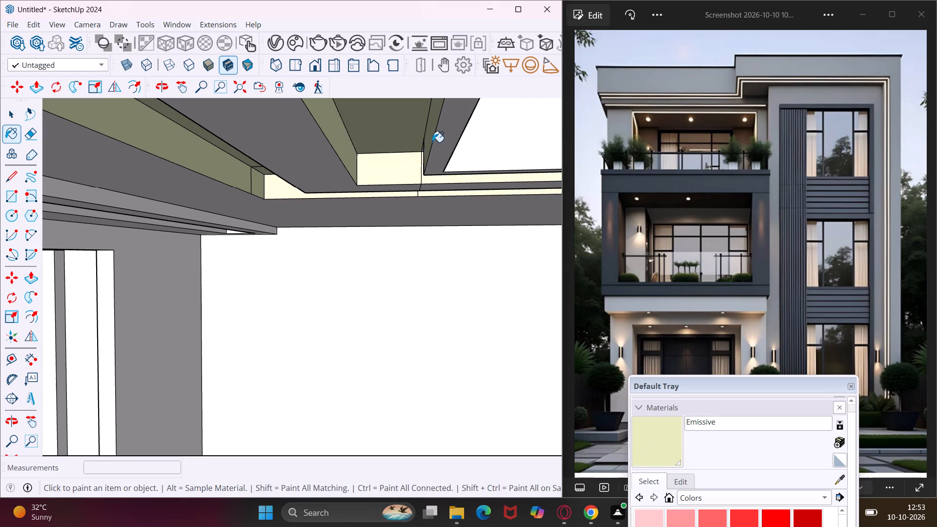
left_click(428, 139)
Reapply the Emissive material to the outer light-strip groove's faces and its corner end.
left_click(253, 180)
left_click(261, 185)
left_click(244, 180)
middle_click_drag(242, 171, 266, 170)
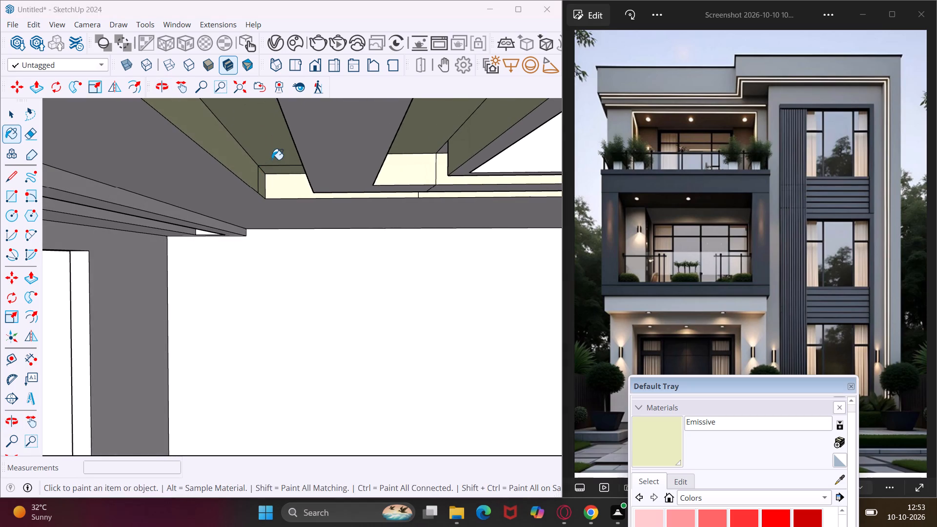
left_click(272, 149)
Reapply the Emissive material to the small faces around the inner groove's corner.
left_click(424, 176)
left_click(436, 175)
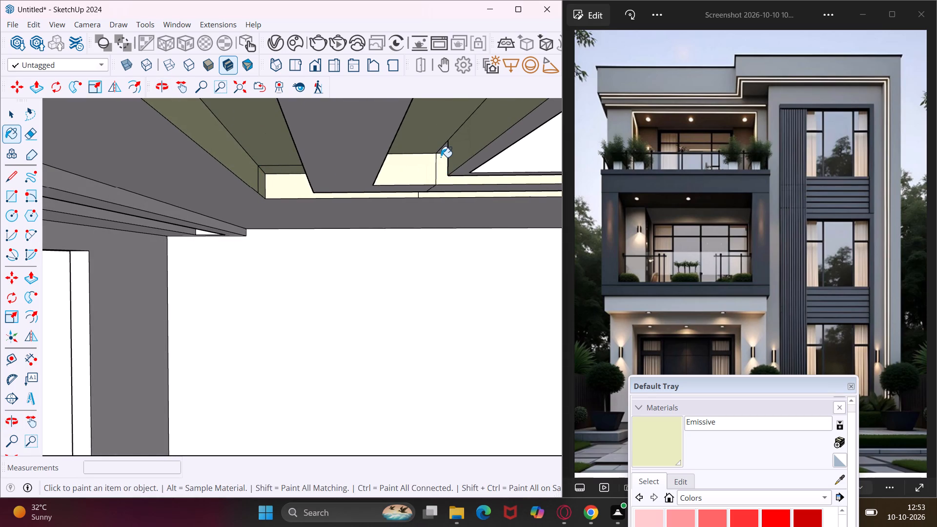
scroll(441, 153, "up", 3)
left_click(448, 145)
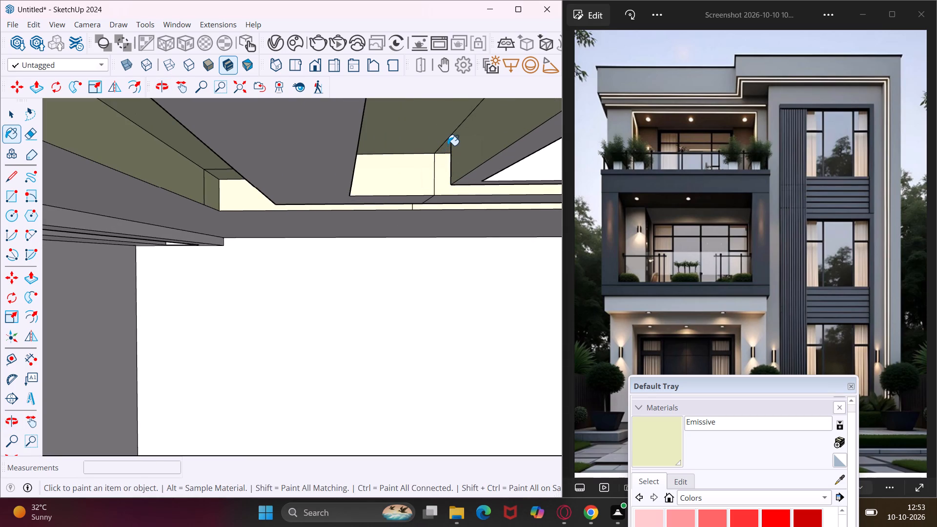
middle_click_drag(439, 158, 424, 162)
scroll(424, 162, "up", 1)
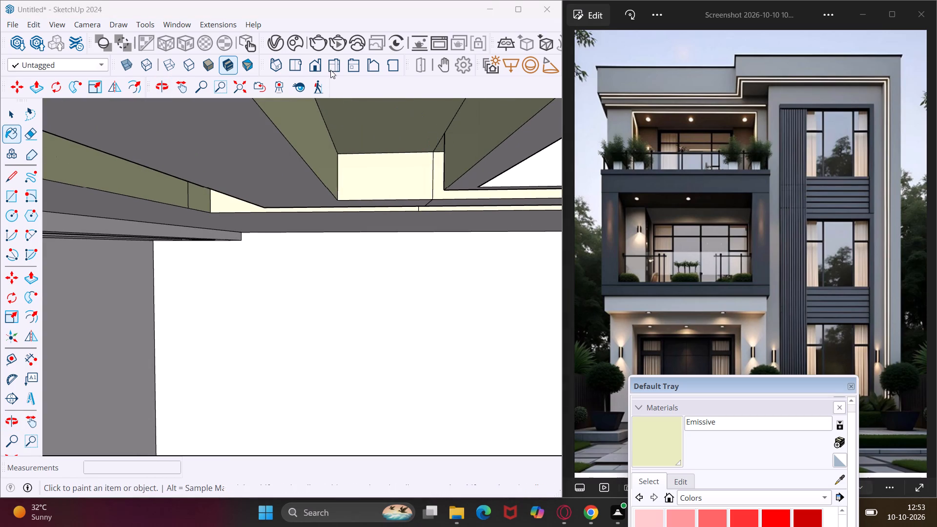
Run another V-Ray test render of the light-strip grooves under the roof overhang.
left_click(321, 44)
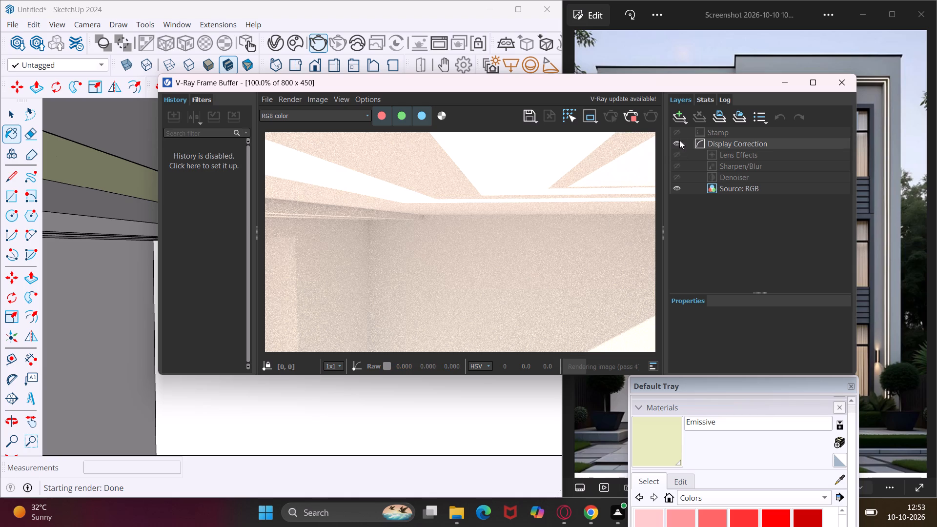
Add an Exposure correction layer to the test render and lower its exposure to about -2.28.
left_click(676, 121)
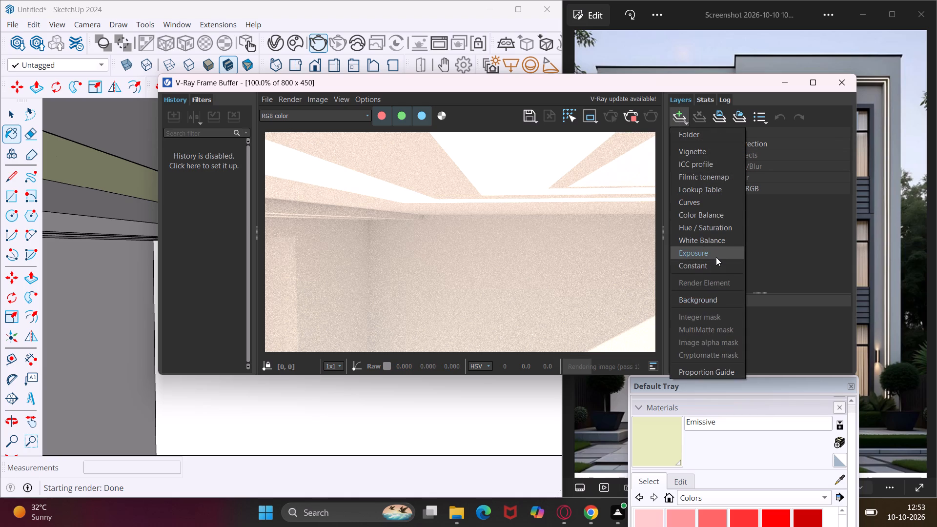
left_click(716, 257)
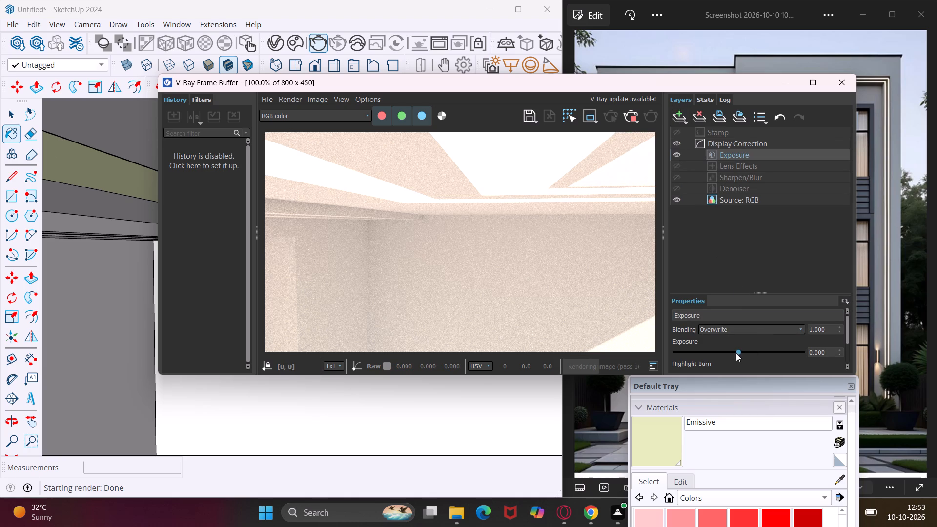
left_click_drag(736, 353, 725, 358)
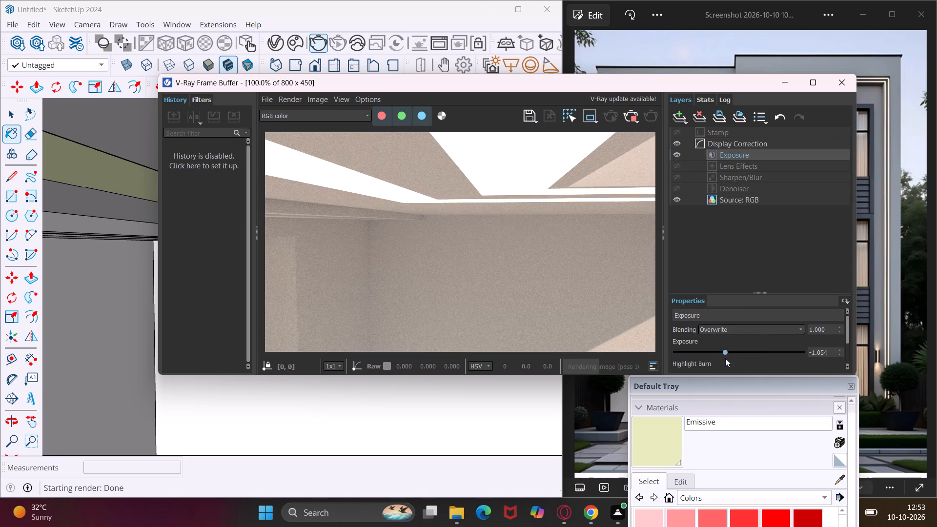
left_click_drag(725, 358, 710, 362)
scroll(554, 273, "down", 1)
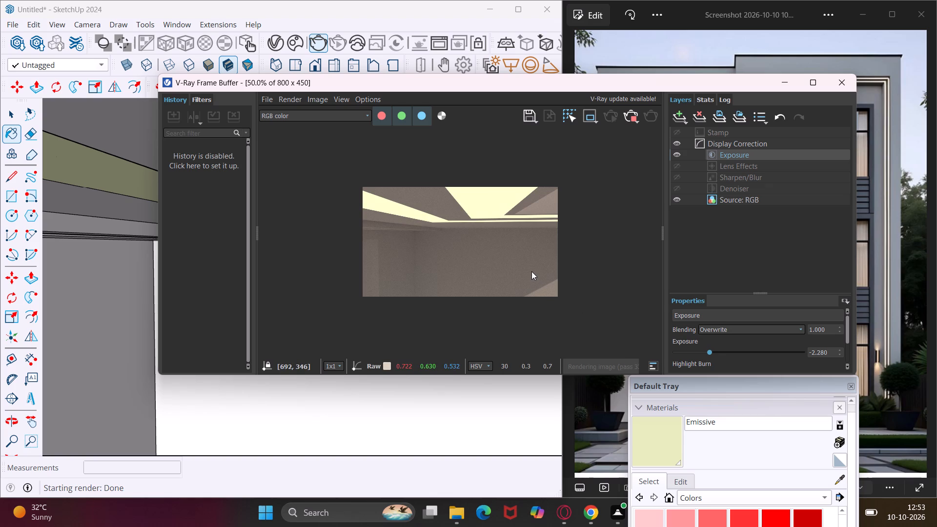
left_click(791, 87)
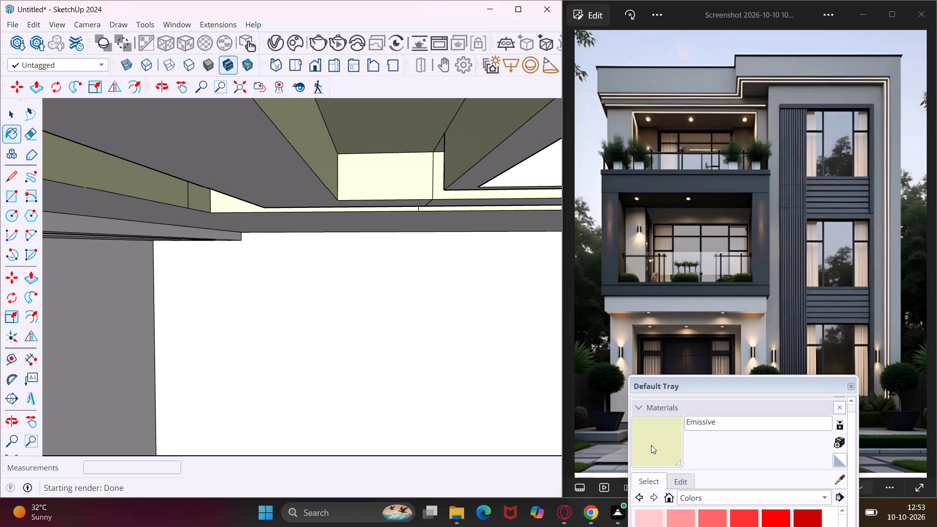
Apply the Emissive material to the remaining unpainted long side face of the light-strip groove under the roof overhang.
left_click(651, 446)
middle_click_drag(429, 186, 481, 163)
scroll(256, 150, "up", 1)
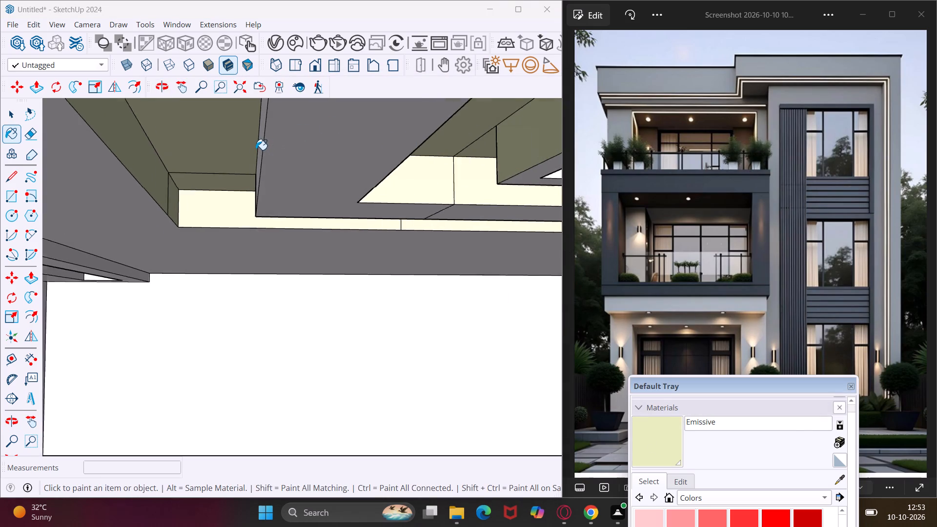
scroll(256, 150, "up", 3)
middle_click_drag(257, 149, 287, 150)
left_click(294, 157)
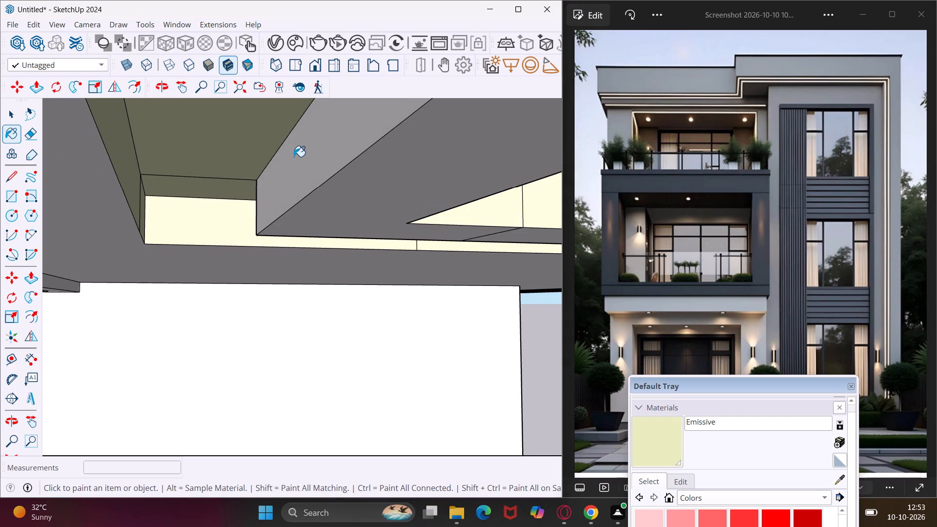
Apply the Emissive material to the top and side faces of both grooves along the overhang run beyond the next corner.
middle_click_drag(295, 157, 222, 144)
scroll(213, 144, "down", 5)
scroll(261, 168, "down", 3)
middle_click_drag(422, 188, 412, 187)
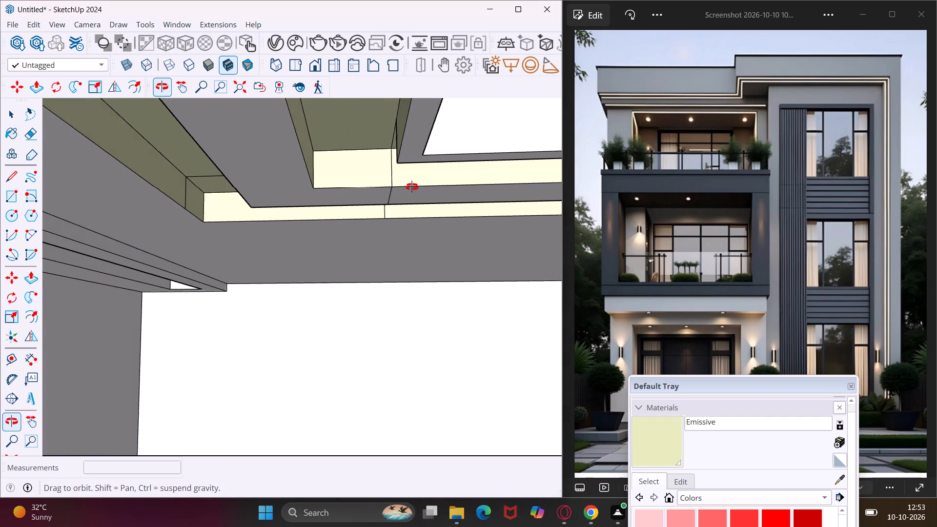
middle_click_drag(412, 187, 349, 171)
scroll(349, 171, "down", 10)
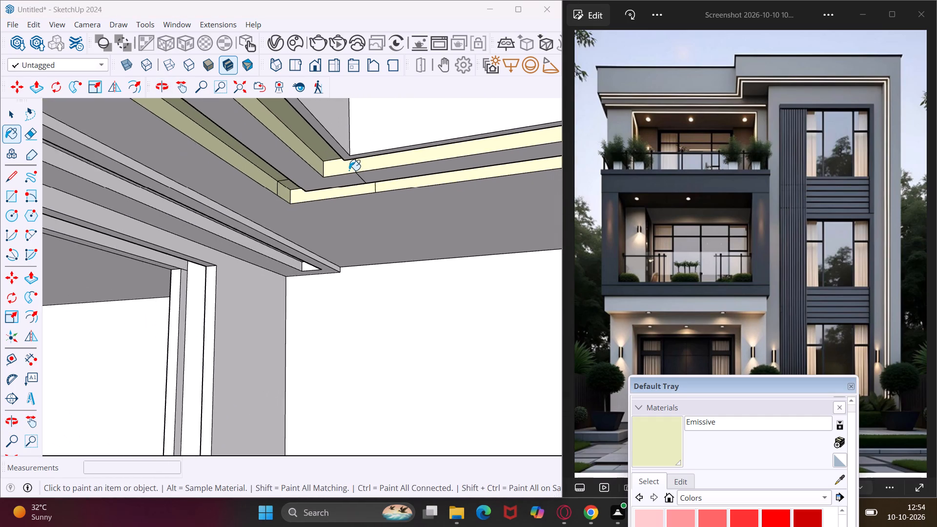
scroll(349, 170, "down", 10)
scroll(400, 177, "down", 4)
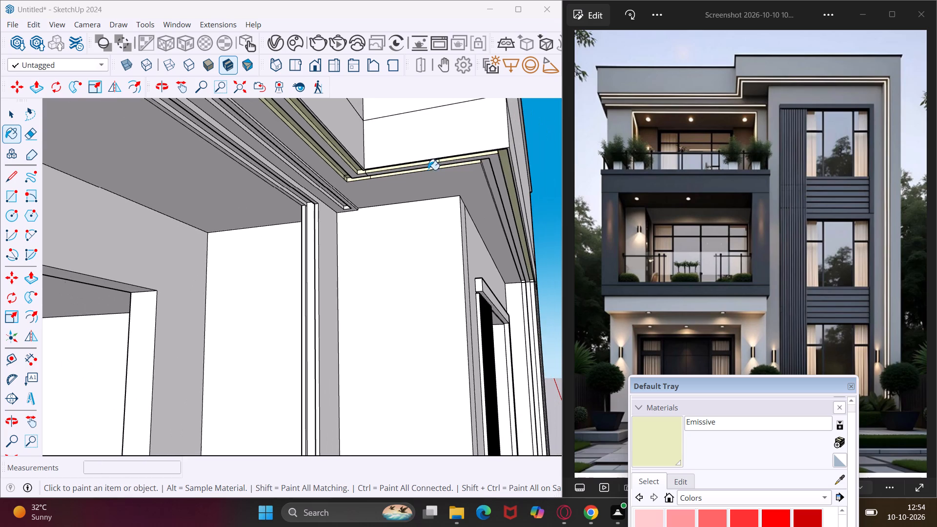
scroll(503, 178, "up", 10)
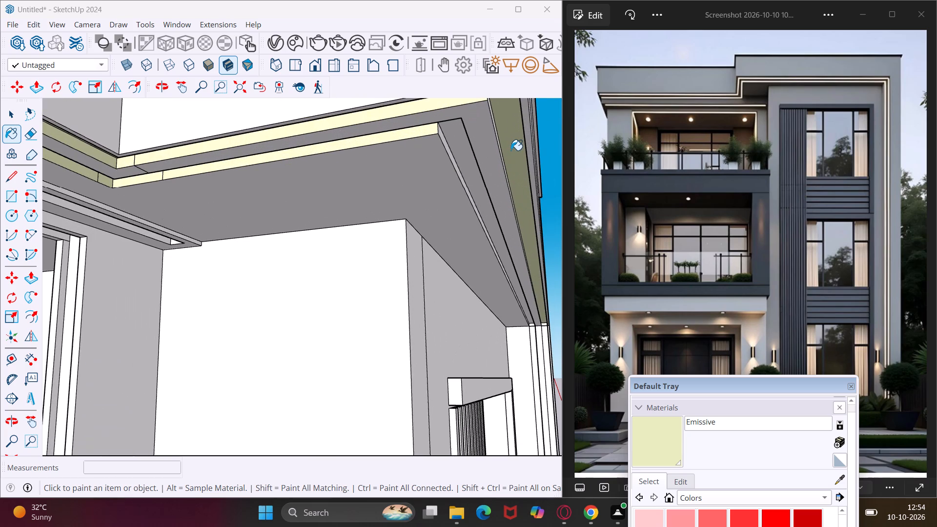
left_click(511, 146)
scroll(503, 131, "up", 11)
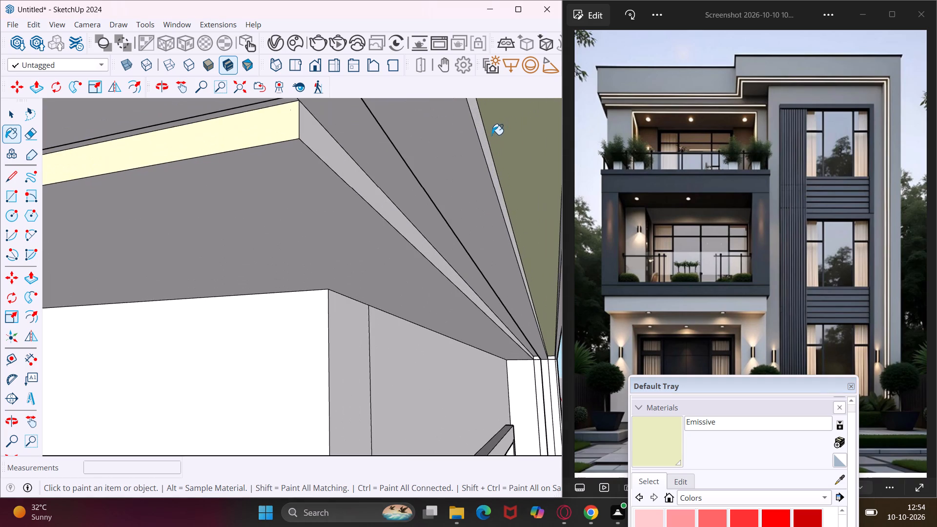
left_click(485, 143)
left_click(392, 180)
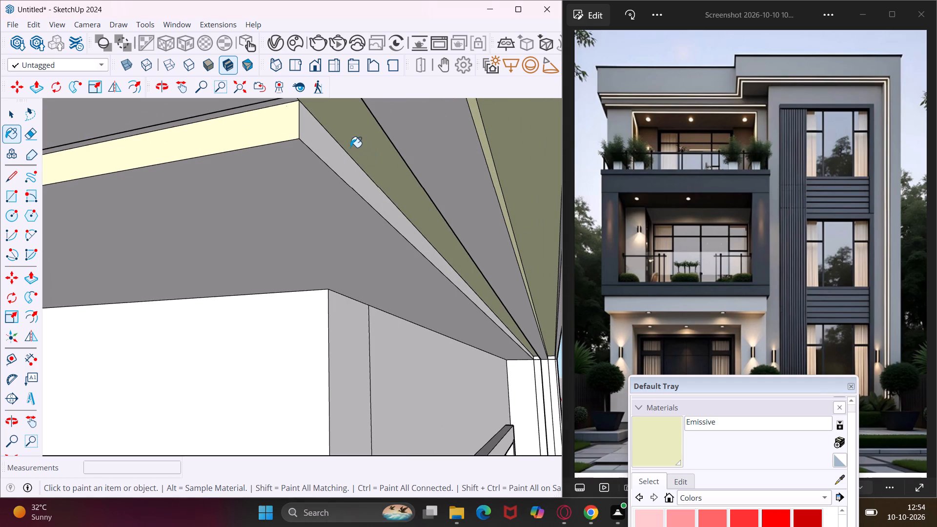
middle_click_drag(343, 141, 466, 163)
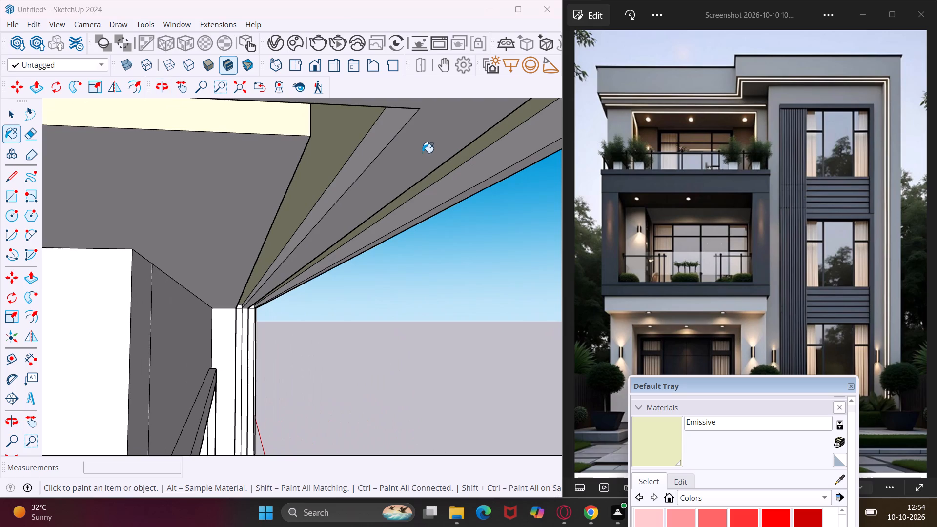
left_click(394, 133)
scroll(386, 124, "up", 2)
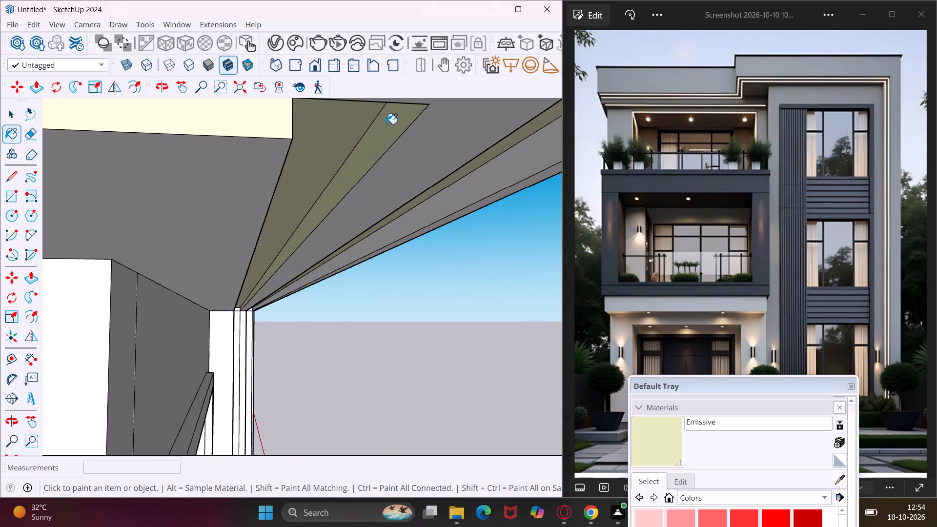
Apply the Emissive material to the remaining side faces and corner end of the groove nearest the roof edge.
middle_click_drag(386, 123, 579, 54)
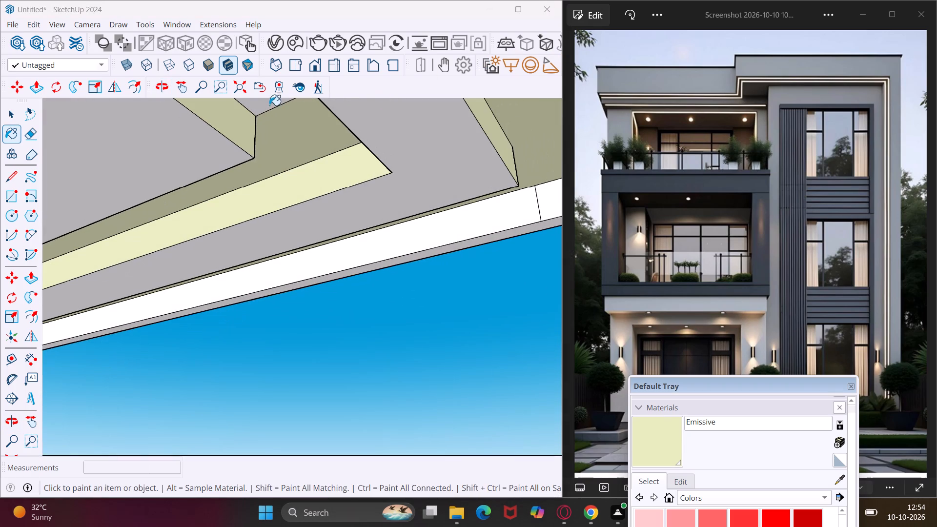
left_click(266, 104)
middle_click_drag(301, 124, 469, 163)
left_click(441, 133)
left_click(410, 146)
middle_click_drag(415, 150, 135, 180)
left_click(483, 186)
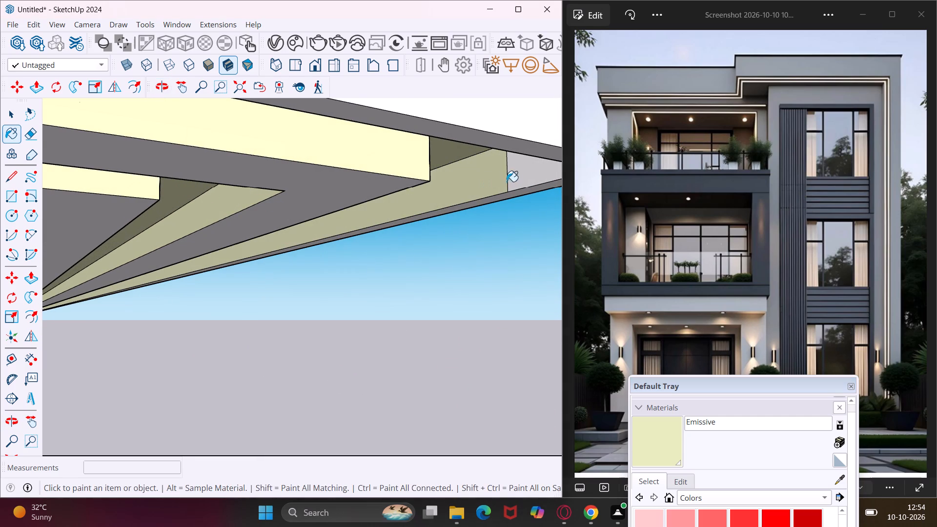
left_click(518, 179)
middle_click_drag(520, 178, 675, 160)
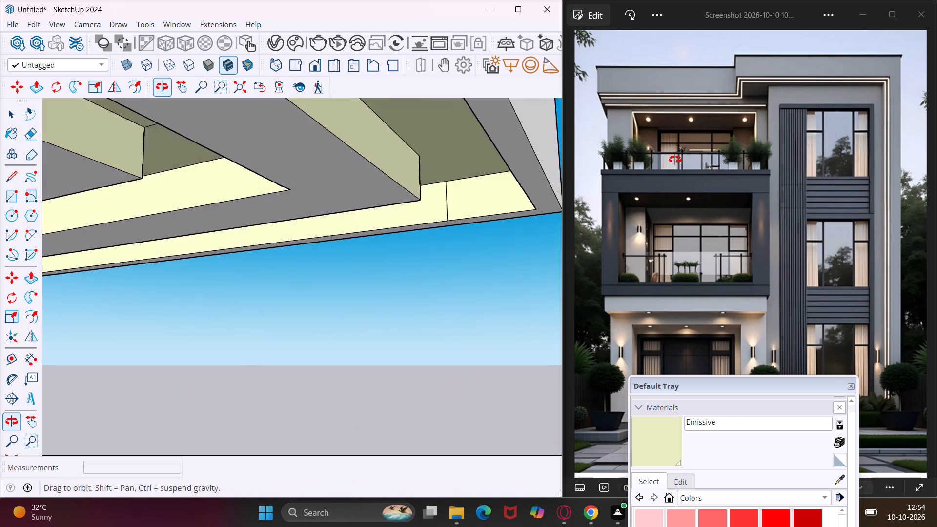
middle_click_drag(675, 160, 819, 163)
left_click(515, 160)
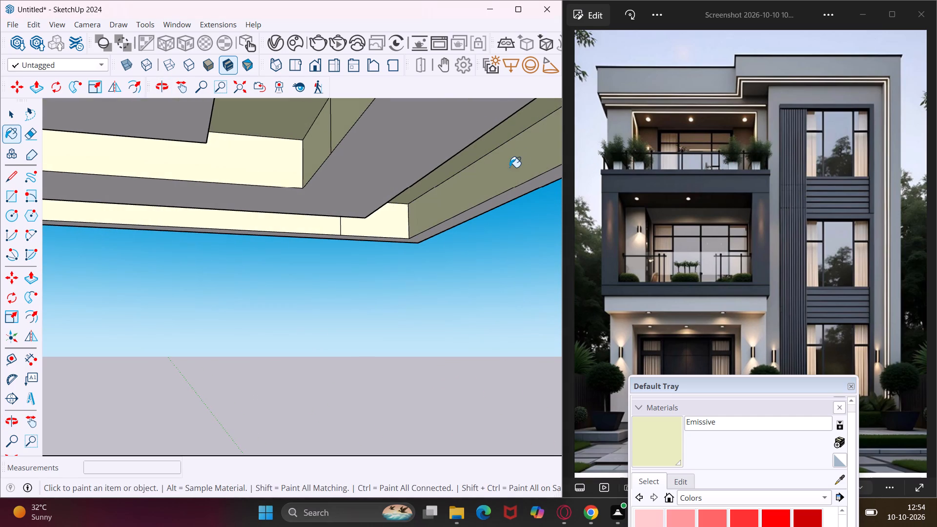
Apply the Emissive material to the unpainted side face of the inner groove on the same overhang run.
middle_click_drag(509, 167, 211, 199)
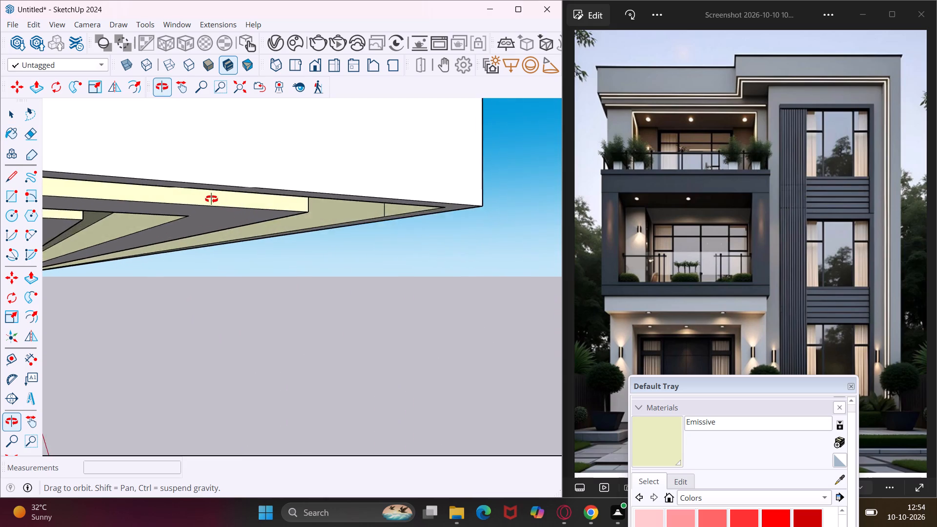
middle_click_drag(211, 199, 131, 178)
middle_click_drag(295, 233, 278, 226)
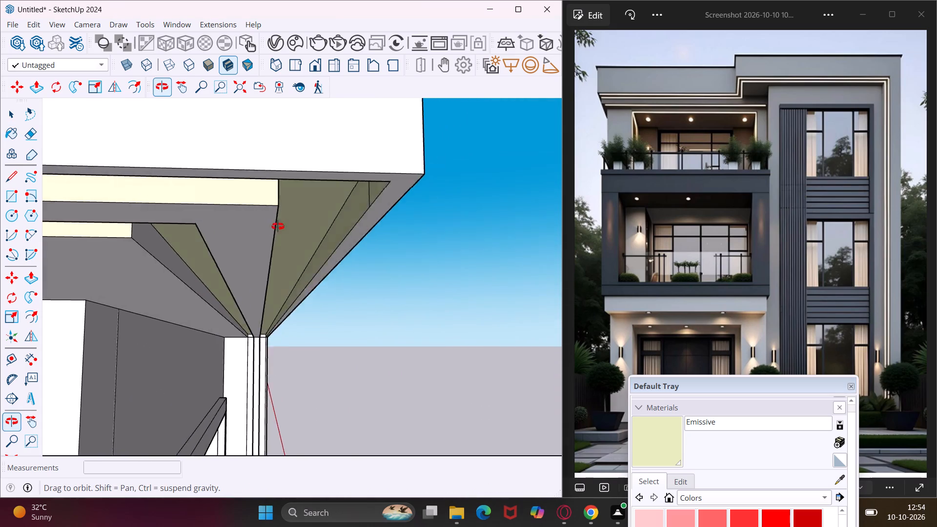
middle_click_drag(278, 226, 225, 217)
left_click(201, 263)
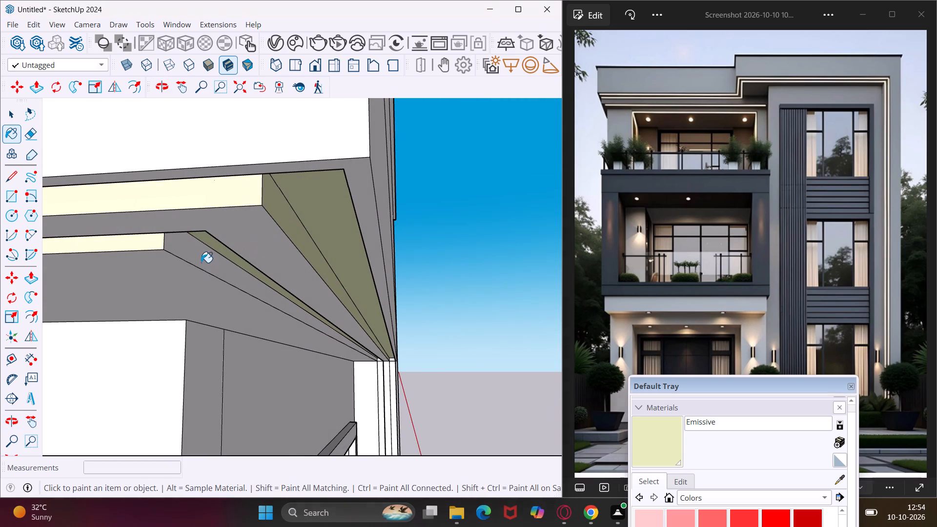
Apply the Emissive material to both grooves' end faces at the wall and the back faces of the vertical grooves below.
middle_click_drag(203, 258, 274, 218)
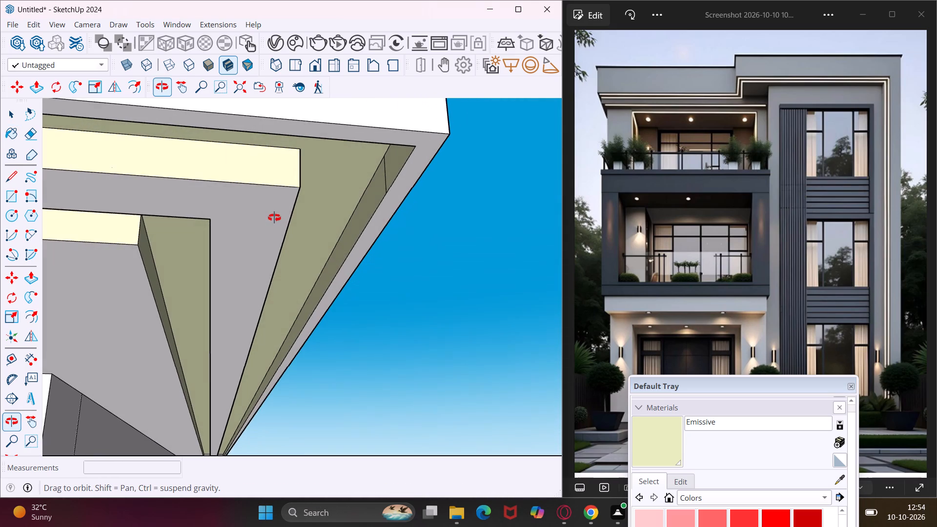
middle_click_drag(274, 218, 275, 217)
scroll(346, 189, "down", 8)
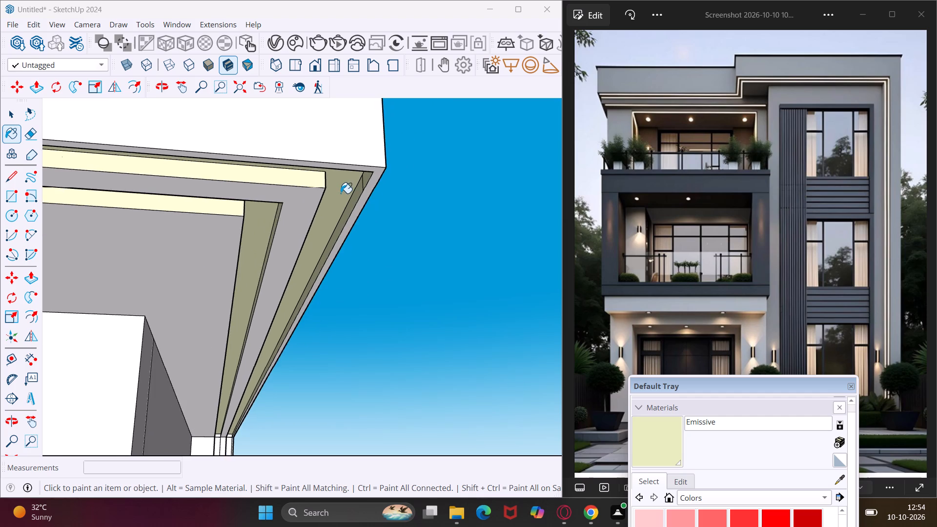
scroll(341, 193, "down", 3)
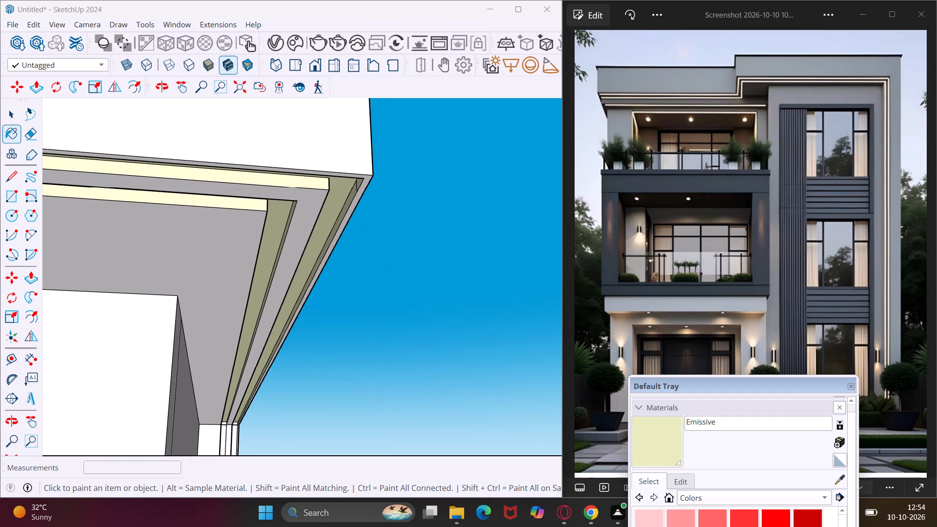
scroll(239, 418, "up", 9)
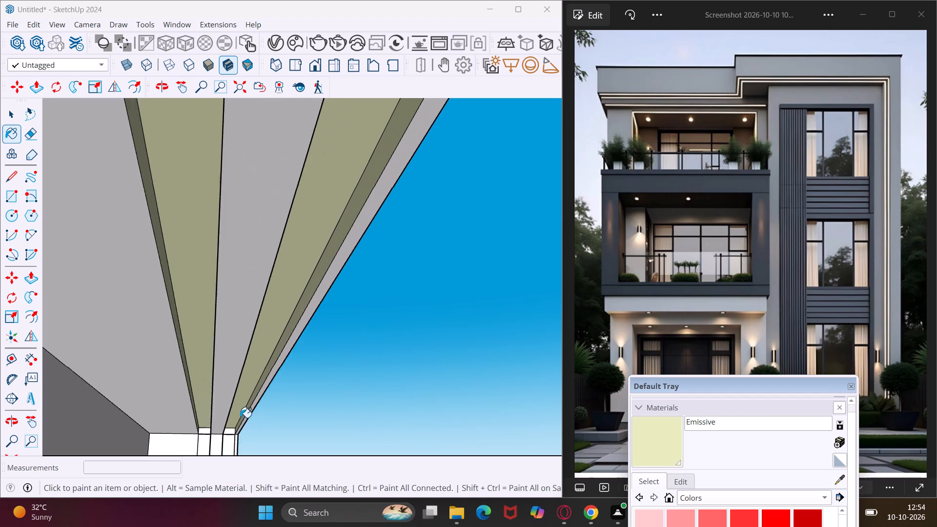
scroll(240, 418, "up", 2)
left_click(229, 435)
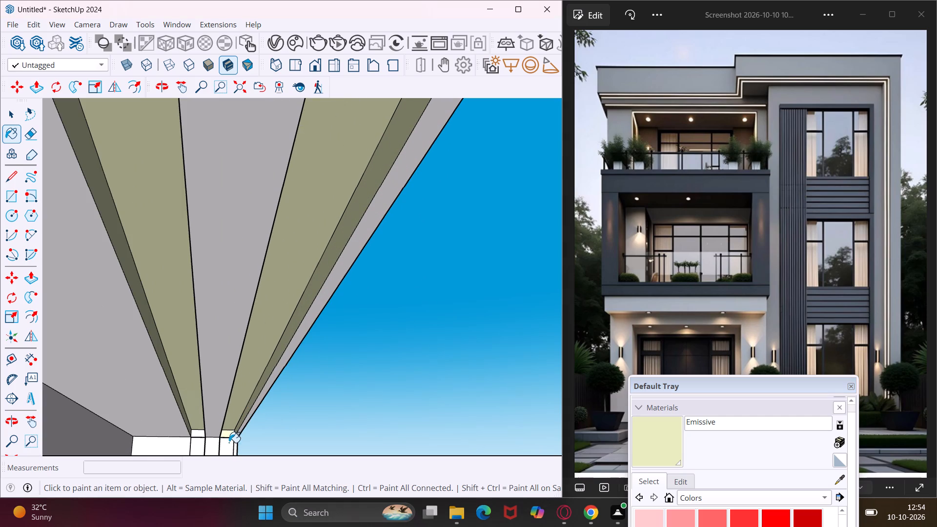
left_click(229, 444)
left_click(201, 436)
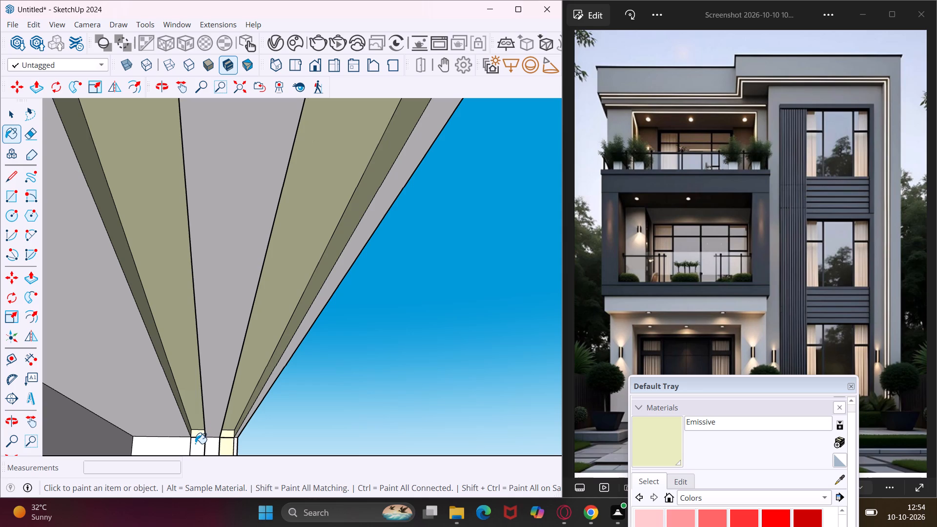
left_click(195, 444)
Apply the Emissive material to the small ledge faces and both side faces at the top of the two vertical grooves.
scroll(195, 444, "up", 19)
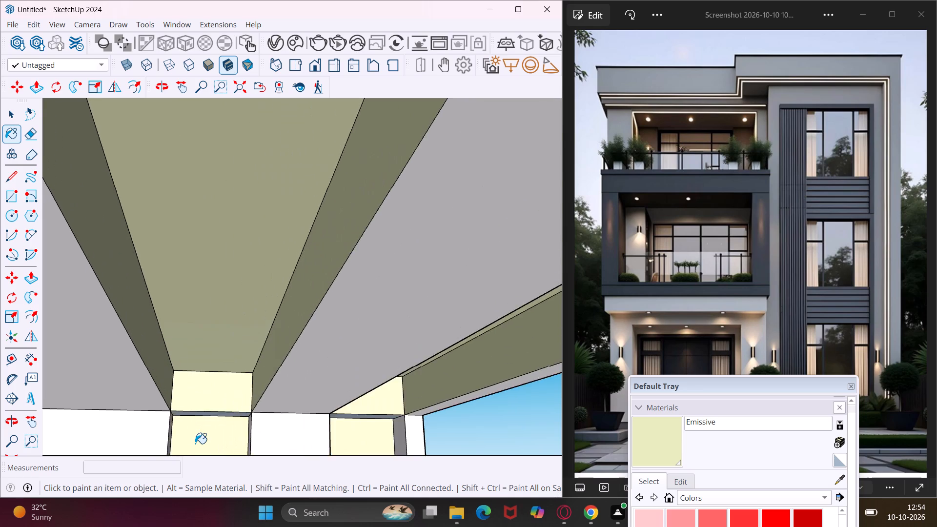
scroll(195, 444, "up", 3)
middle_click_drag(195, 444, 215, 397)
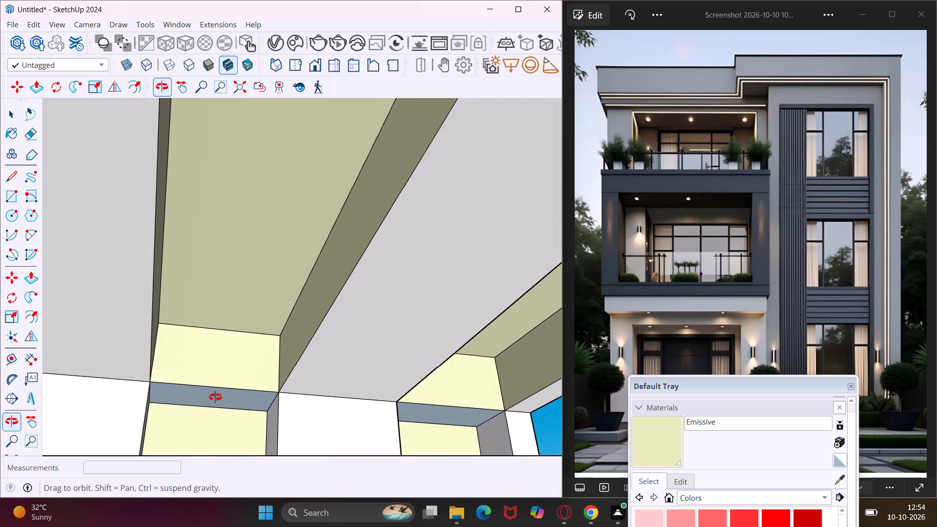
middle_click_drag(215, 397, 219, 391)
left_click(220, 391)
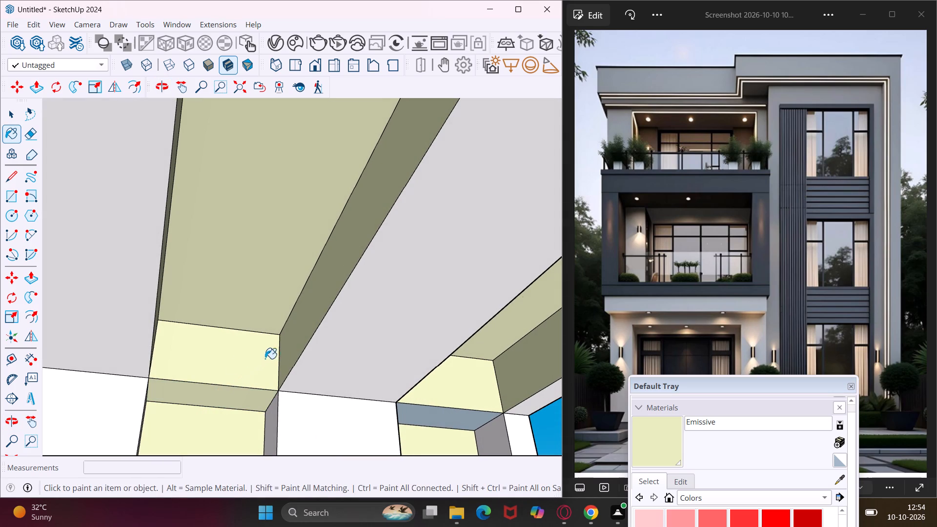
left_click(269, 417)
left_click(459, 424)
left_click(494, 449)
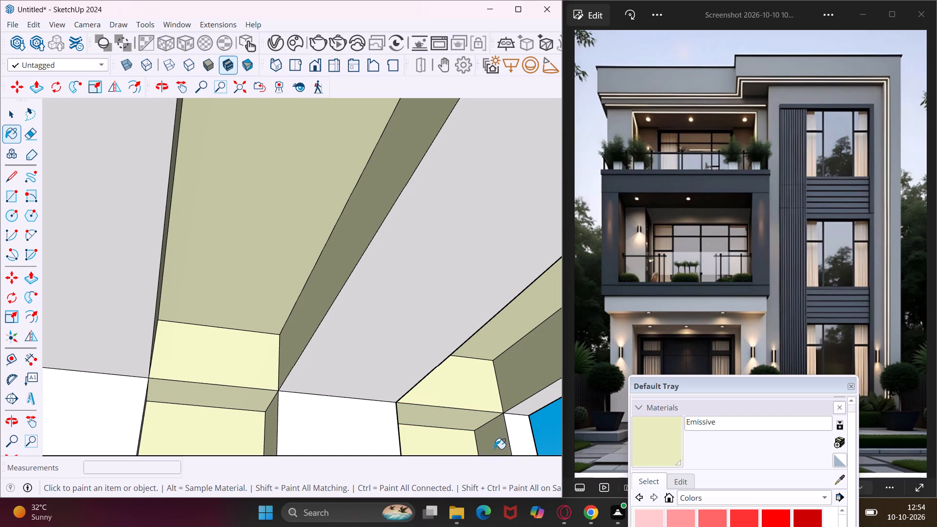
middle_click_drag(495, 442, 285, 450)
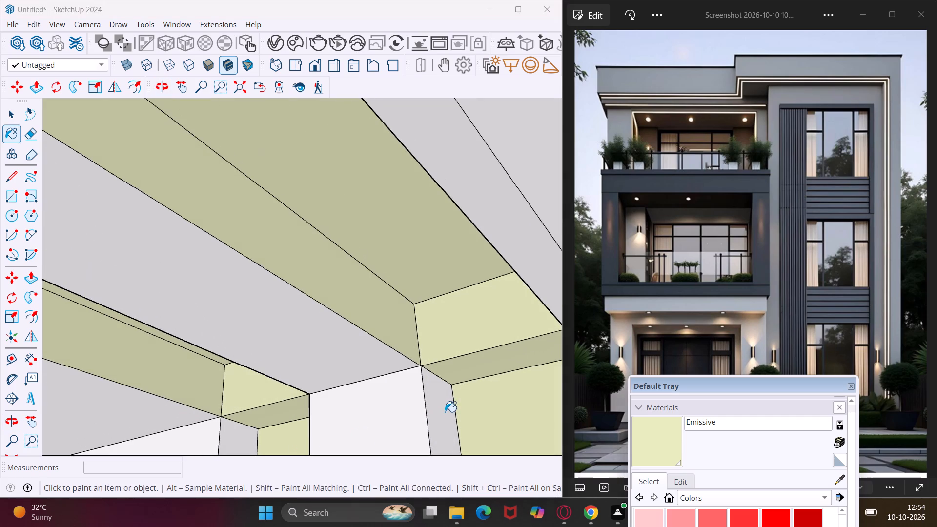
left_click(445, 412)
left_click(240, 447)
middle_click_drag(240, 447, 263, 448)
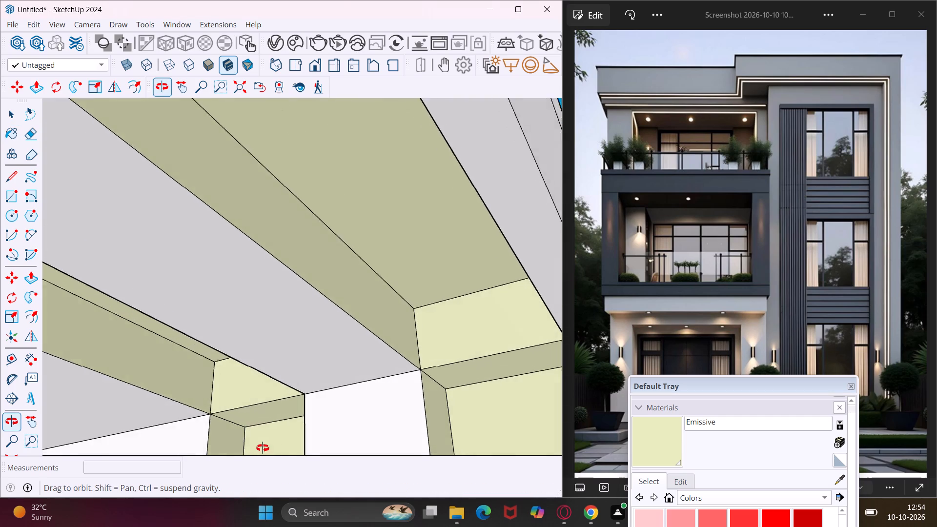
Inspect the vertical light-strip grooves along the facade's side wall for faces still missing the Emissive material.
middle_click_drag(263, 448, 279, 446)
scroll(267, 415, "down", 15)
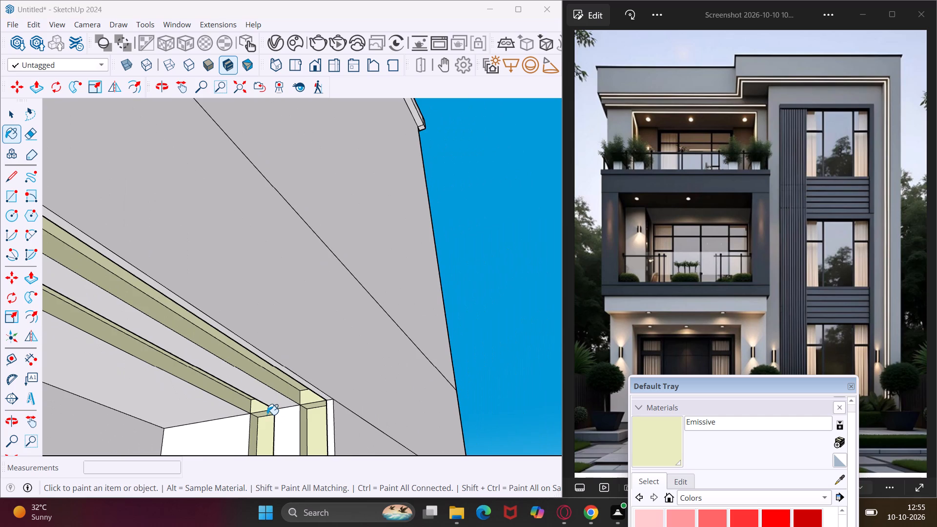
scroll(267, 415, "down", 20)
scroll(267, 415, "down", 3)
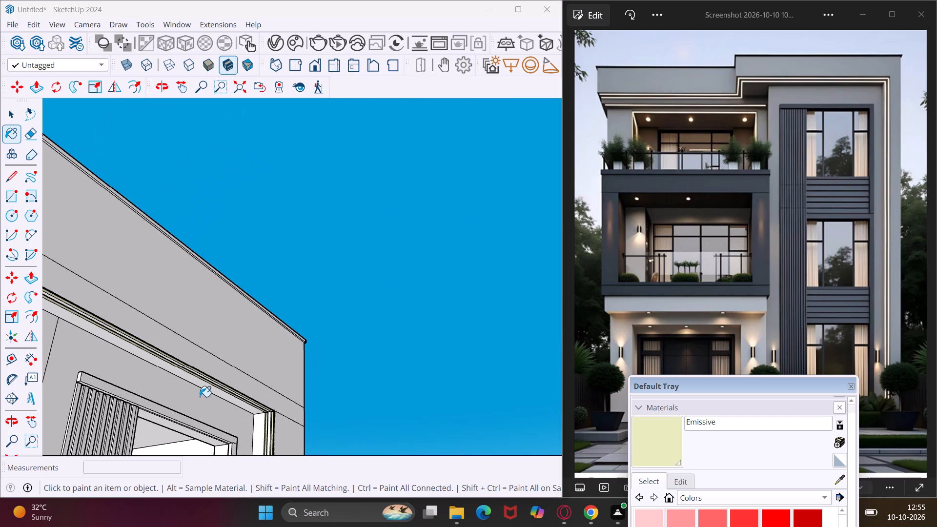
scroll(209, 376, "down", 20)
scroll(209, 376, "down", 2)
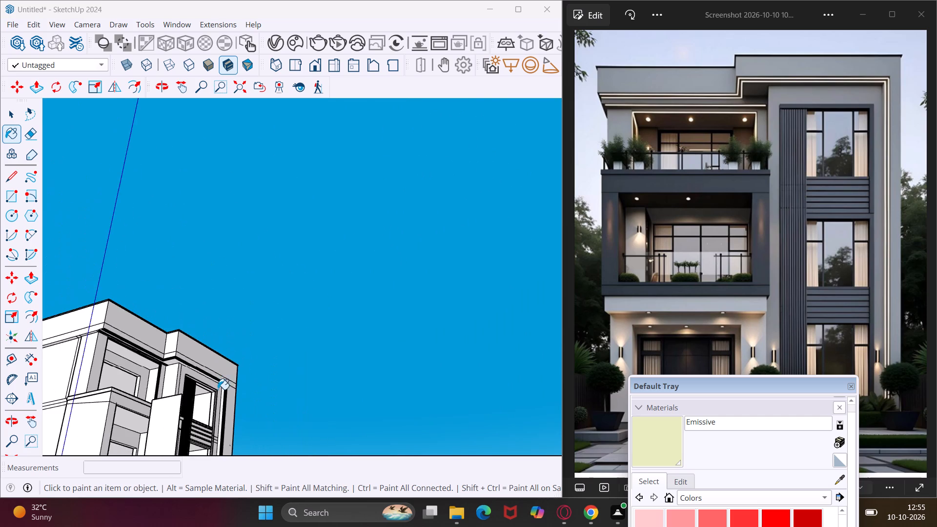
scroll(218, 389, "down", 9)
scroll(211, 448, "up", 9)
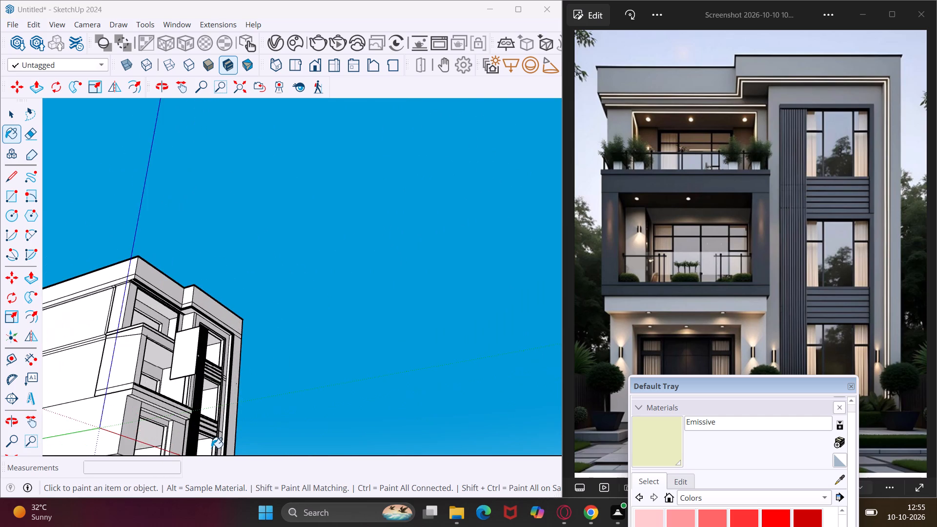
middle_click_drag(211, 448, 352, 501)
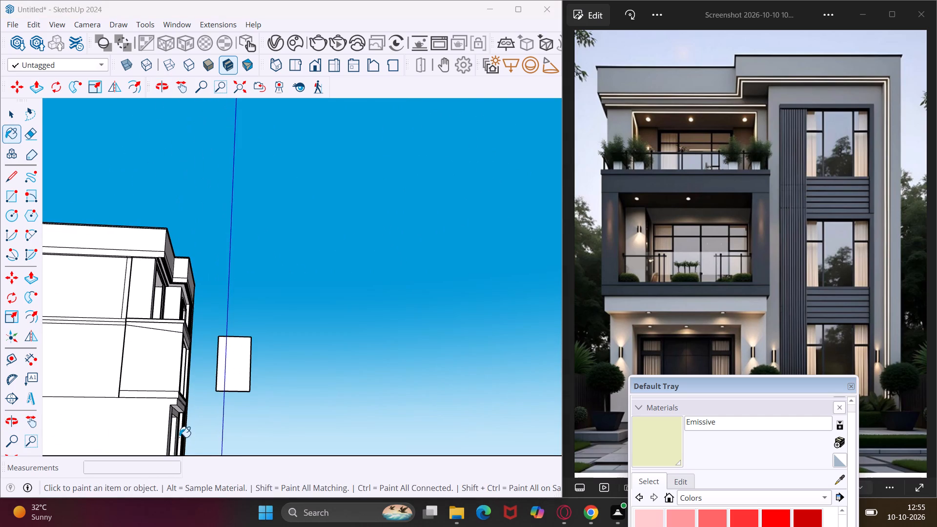
scroll(184, 446, "up", 20)
scroll(184, 446, "up", 4)
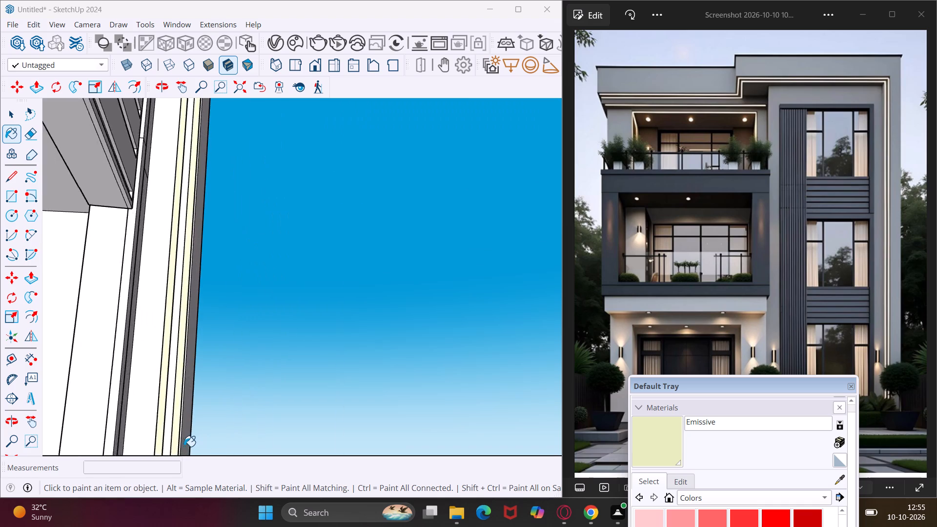
scroll(184, 446, "up", 1)
scroll(158, 410, "up", 14)
middle_click_drag(158, 410, 248, 436)
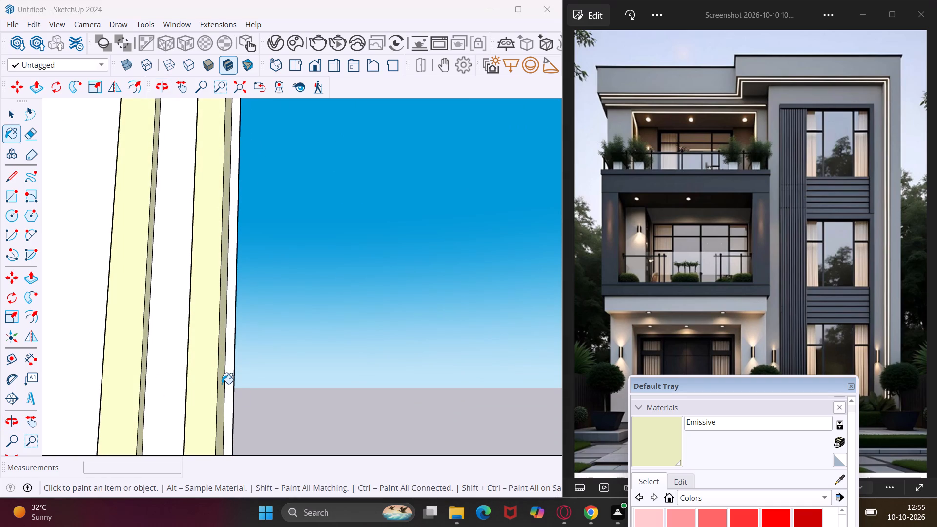
scroll(208, 365, "up", 4)
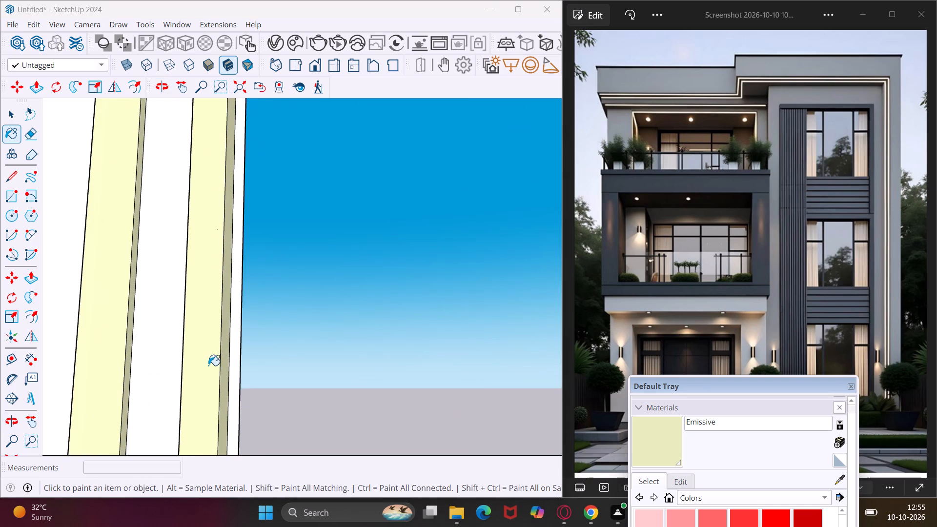
middle_click_drag(208, 365, 292, 381)
scroll(328, 325, "down", 6)
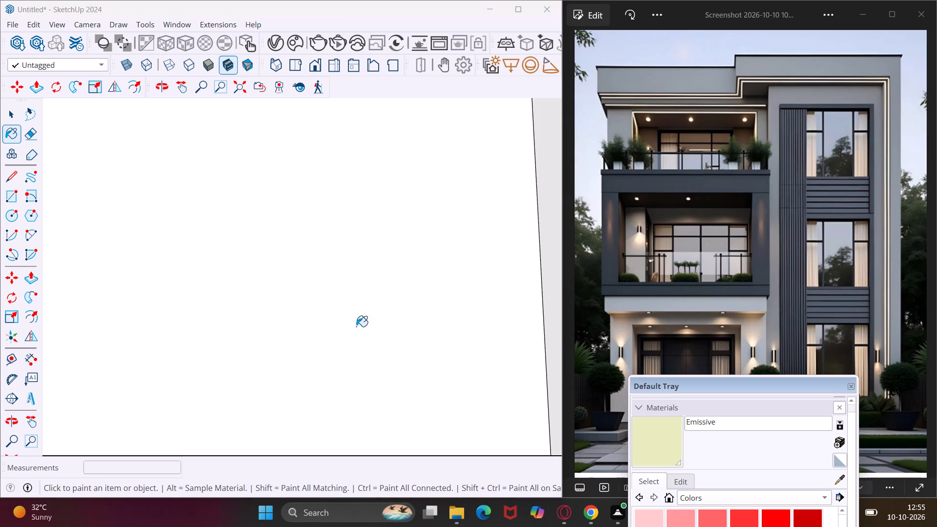
middle_click_drag(381, 315, 139, 329)
scroll(136, 328, "down", 7)
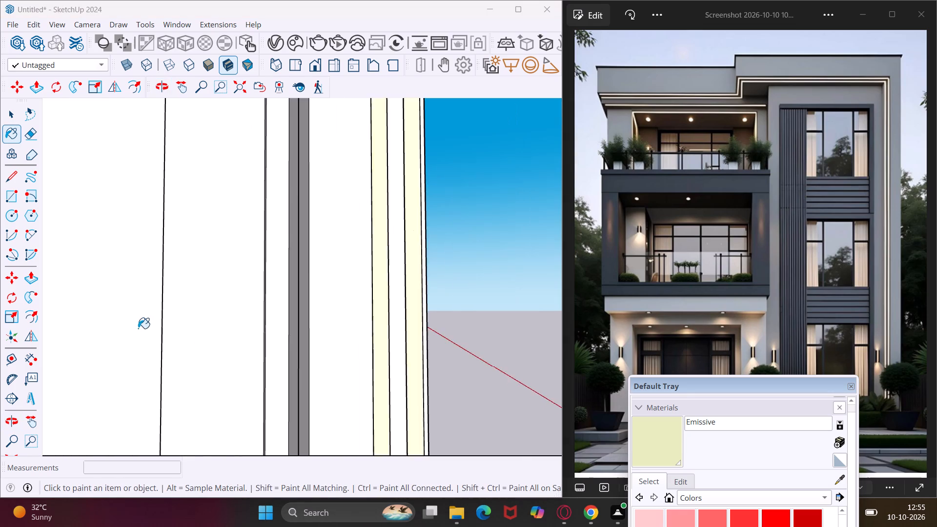
scroll(138, 328, "down", 20)
scroll(138, 328, "down", 6)
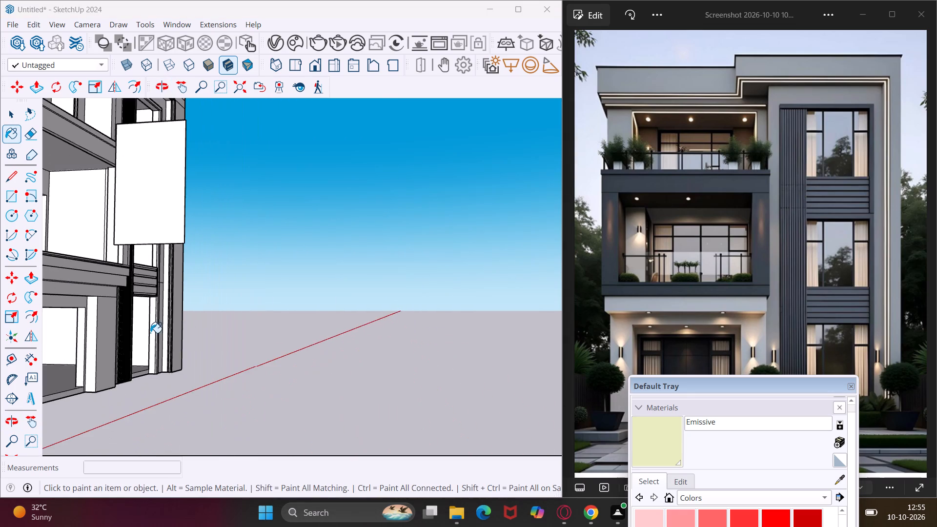
scroll(150, 333, "down", 8)
Apply the Emissive material to the recessed face and both side faces of the innermost groove under the front roof overhang.
scroll(86, 197, "up", 2)
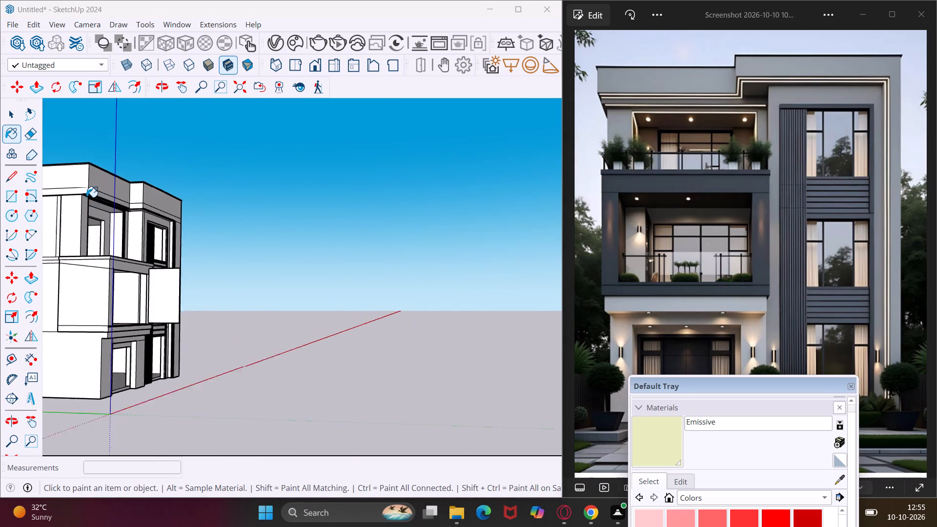
scroll(86, 197, "up", 20)
scroll(86, 197, "up", 2)
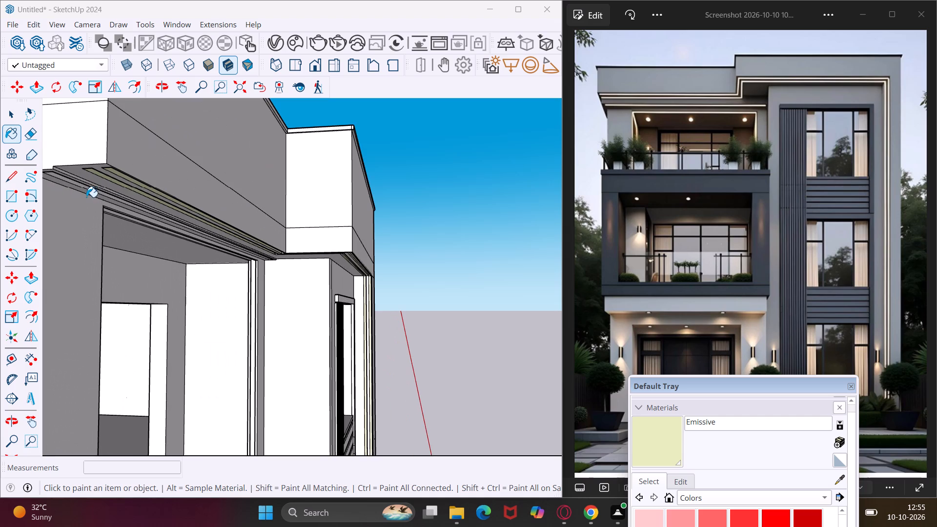
middle_click_drag(86, 197, 244, 182)
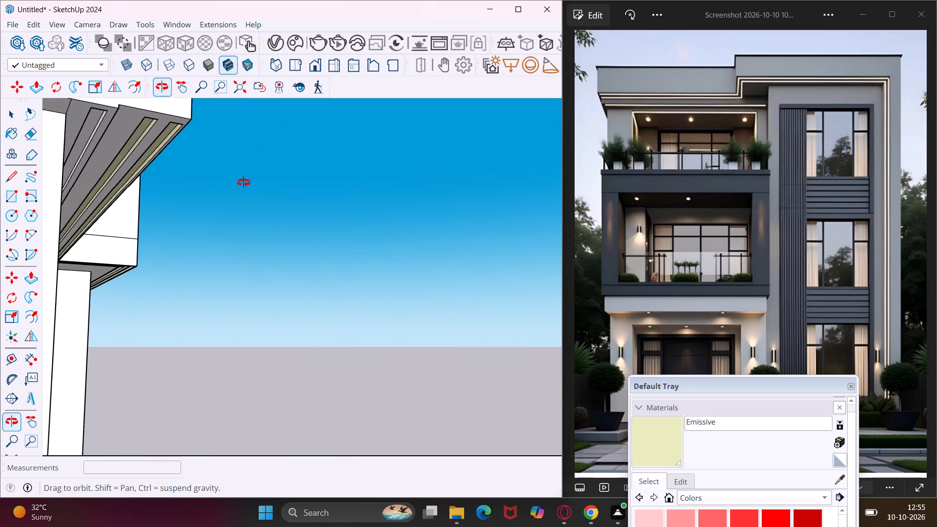
middle_click_drag(244, 182, 111, 182)
scroll(111, 182, "up", 17)
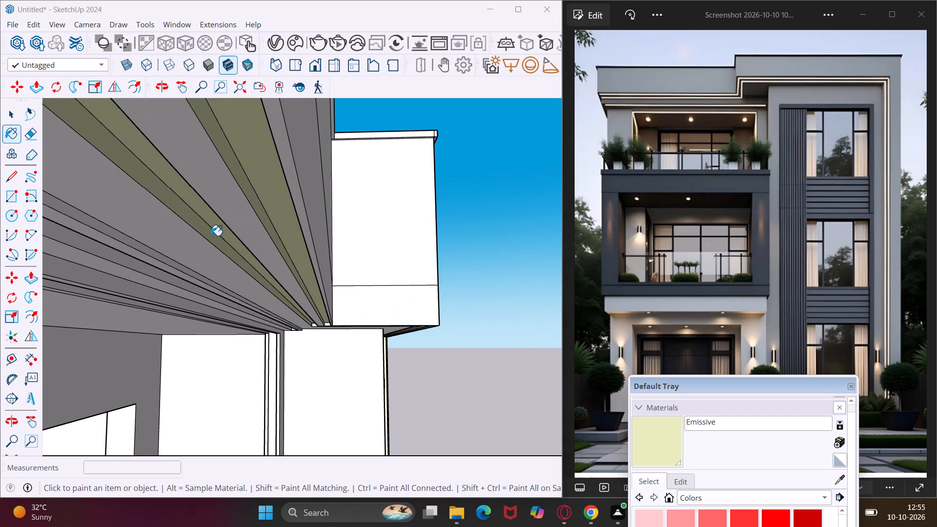
scroll(211, 236, "up", 1)
middle_click_drag(211, 236, 248, 185)
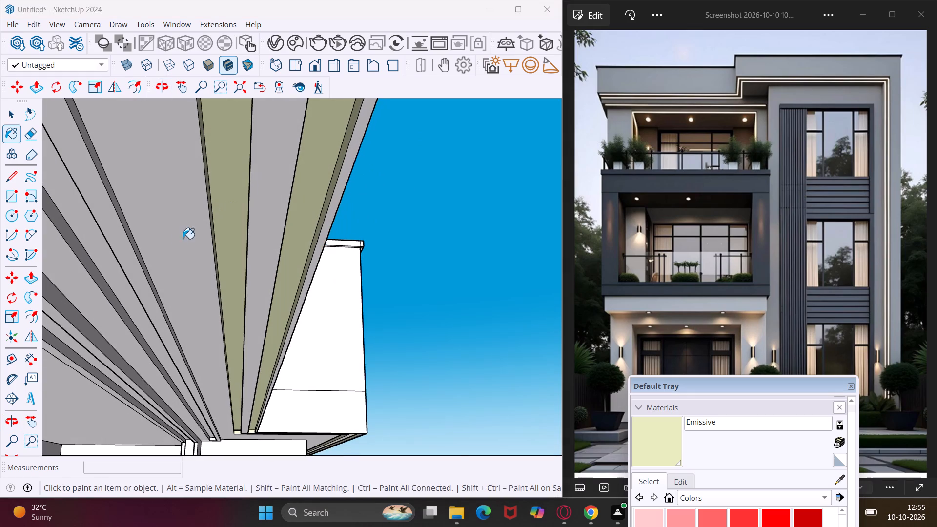
middle_click_drag(134, 272, 177, 275)
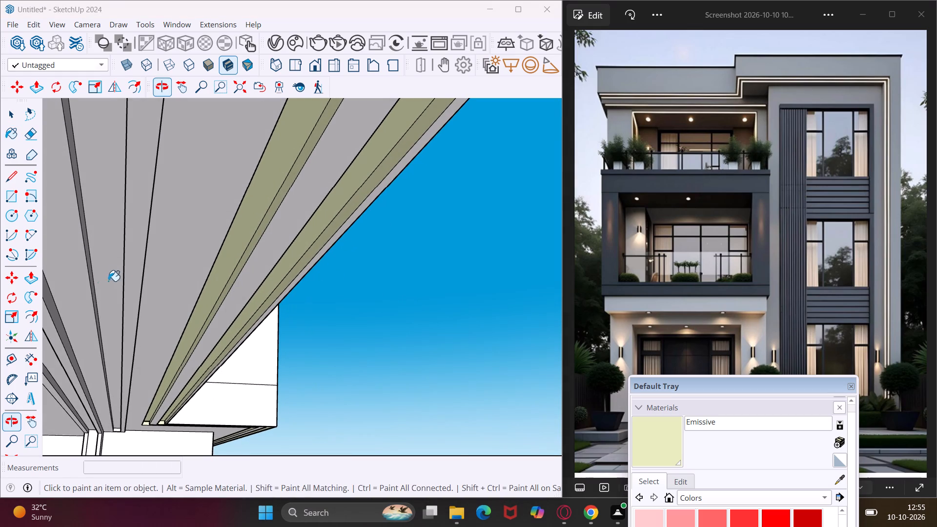
scroll(97, 280, "up", 7)
left_click(101, 273)
left_click(84, 282)
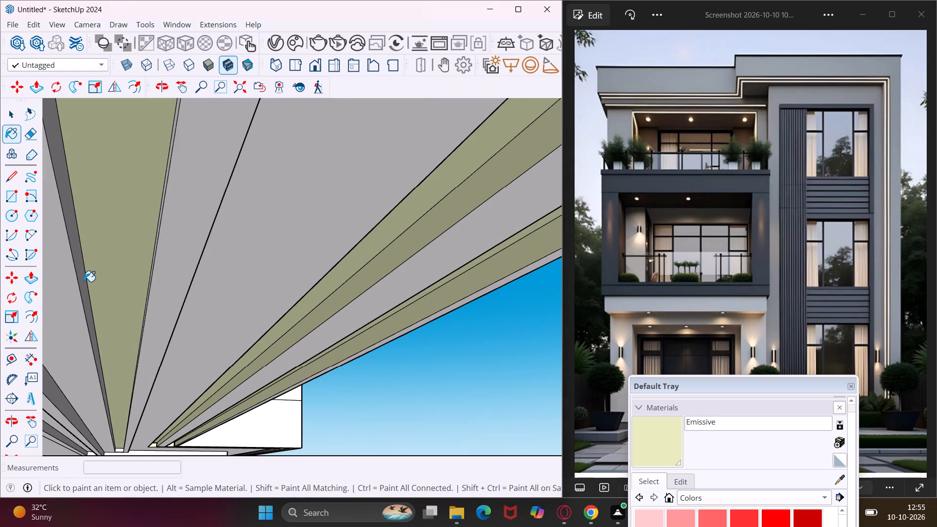
middle_click_drag(114, 274, 150, 274)
left_click(162, 262)
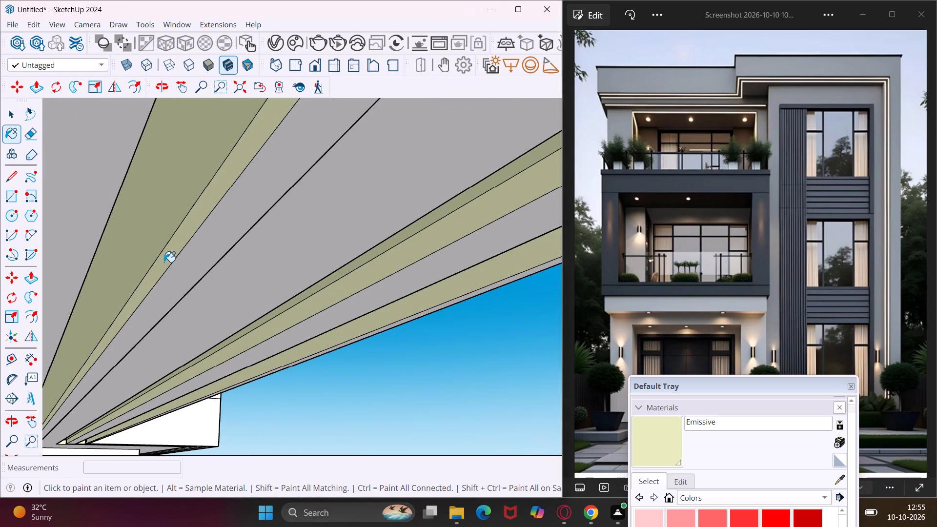
Apply the Emissive material to the end face of that innermost overhang groove, beside the wall.
scroll(148, 253, "down", 5)
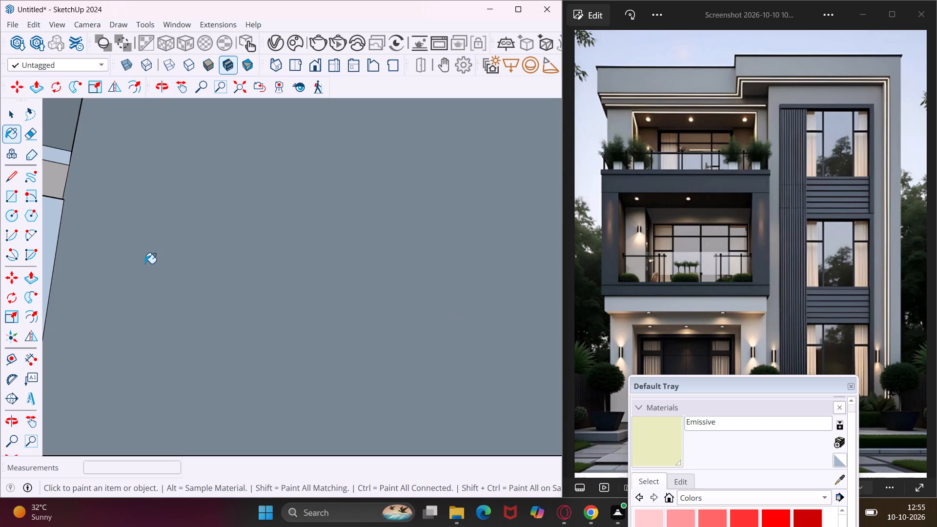
middle_click_drag(170, 262, 40, 265)
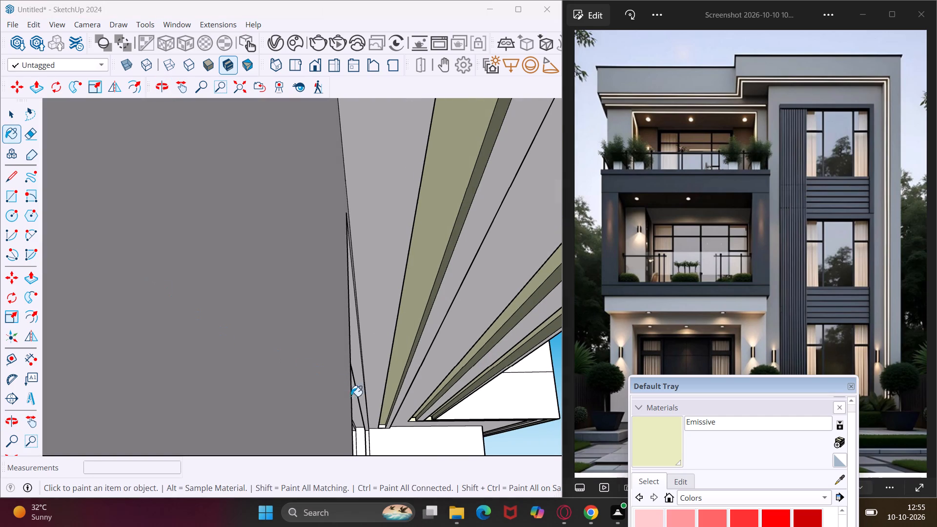
scroll(388, 433, "up", 13)
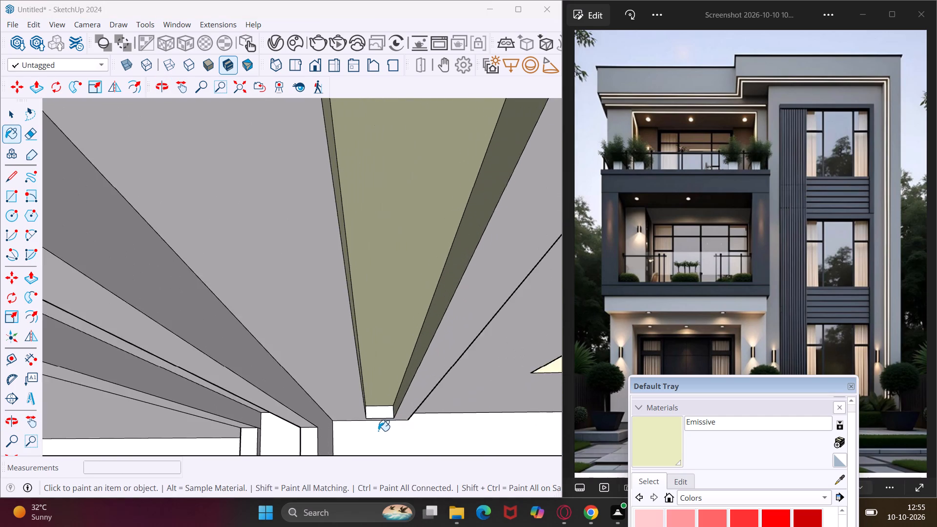
scroll(378, 431, "up", 2)
left_click(382, 407)
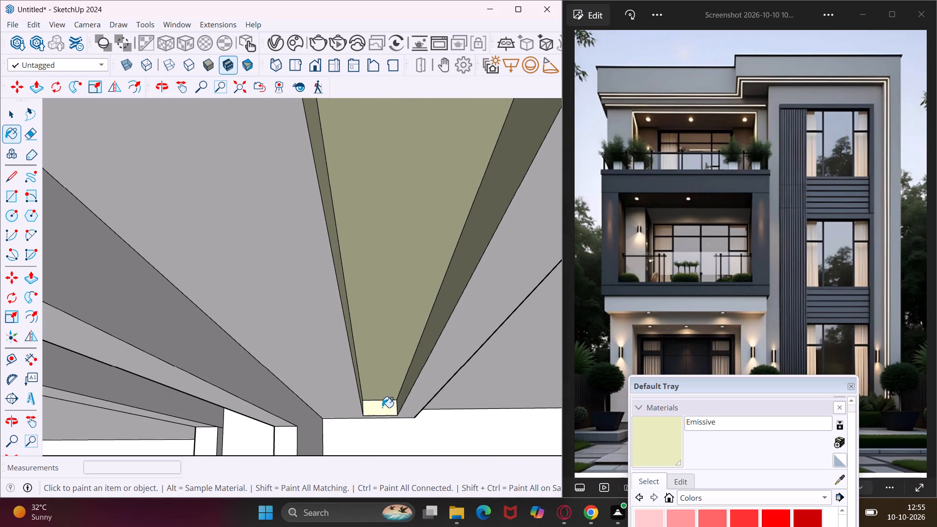
Apply the Emissive material to the top-floor balcony opening groove: the vertical run's back face, and the top run's recessed and side faces.
middle_click_drag(382, 407, 396, 407)
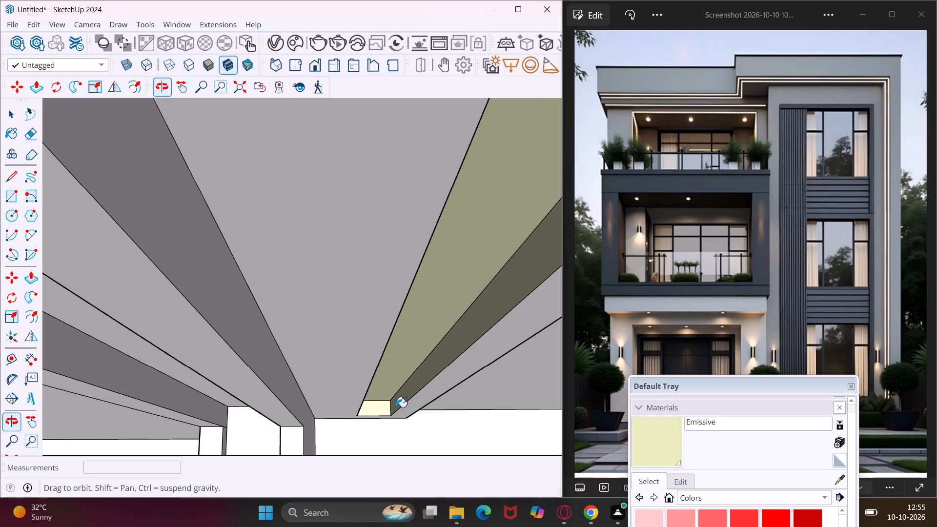
left_click(252, 442)
left_click(207, 393)
left_click(183, 409)
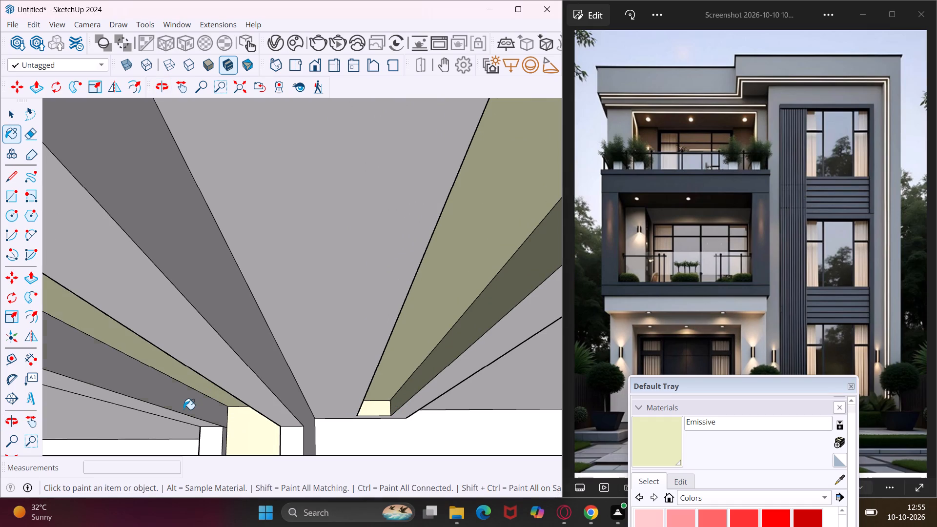
middle_click_drag(194, 401, 229, 404)
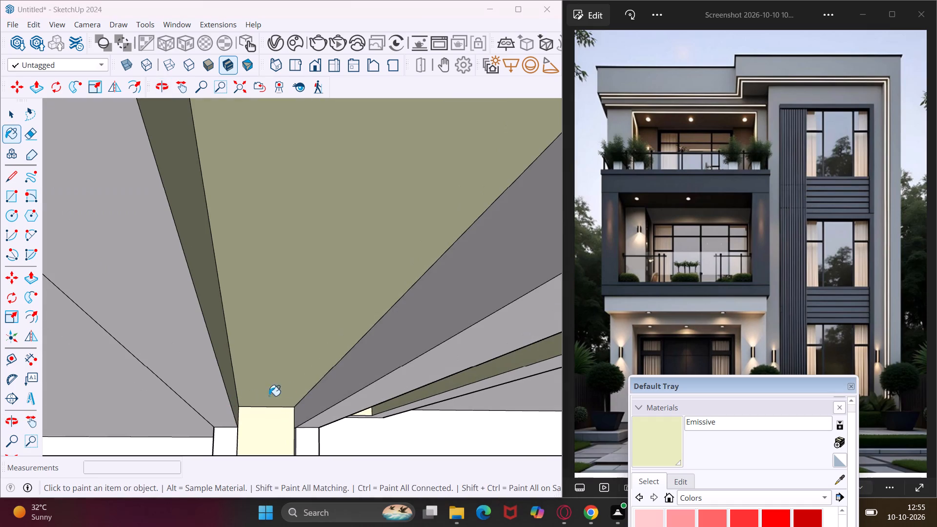
left_click(323, 391)
Apply the Emissive material to both side faces of the vertical groove at the balcony opening.
scroll(249, 438, "up", 3)
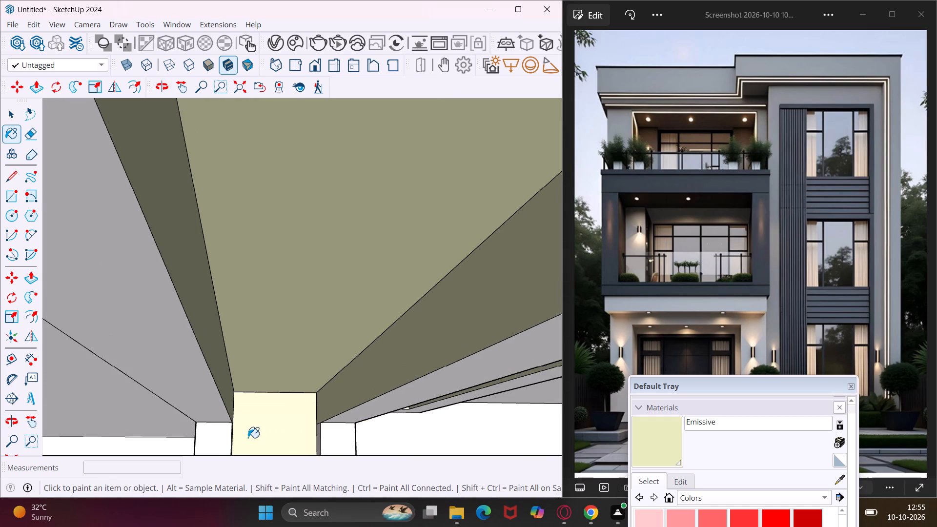
scroll(248, 438, "up", 4)
left_click(344, 437)
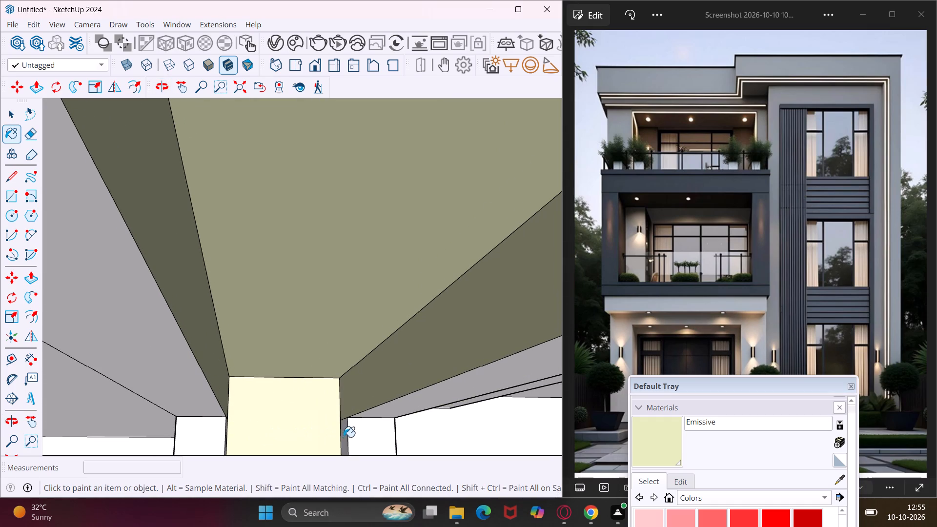
middle_click_drag(253, 434, 226, 430)
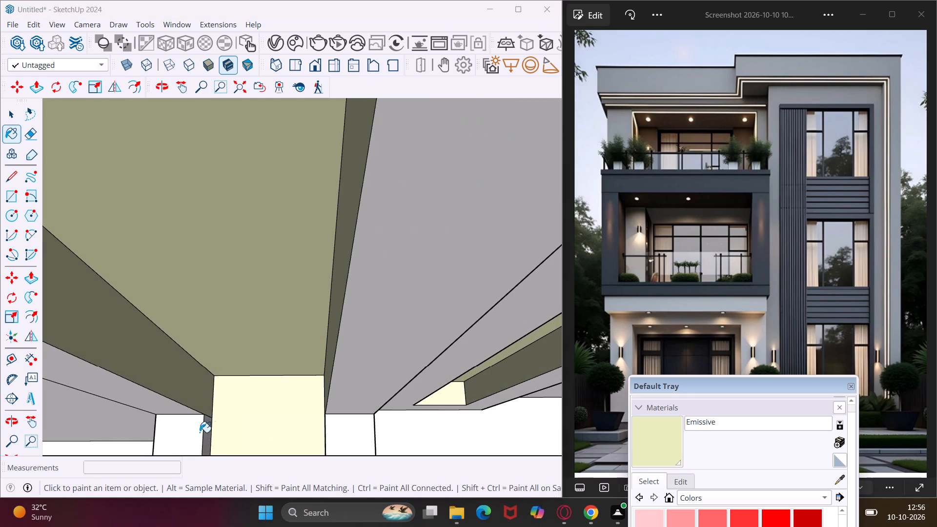
left_click(210, 432)
Examine the roof overhang and balcony opening grooves from several angles for missed faces.
middle_click_drag(238, 434, 170, 422)
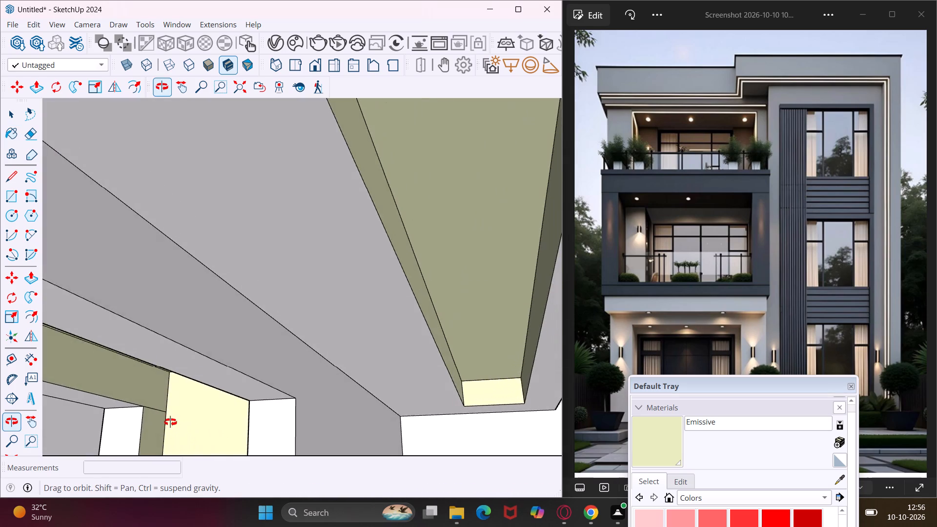
middle_click_drag(170, 422, 152, 420)
scroll(152, 420, "down", 9)
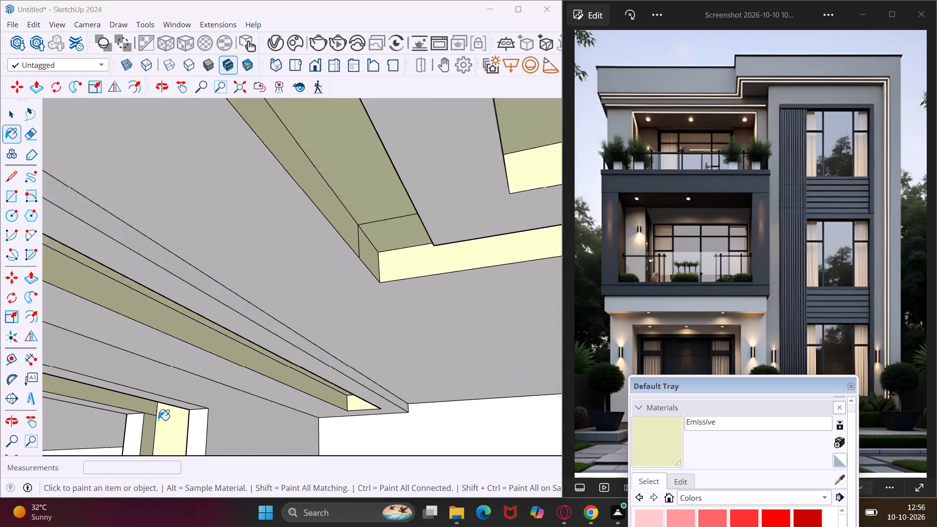
scroll(158, 420, "down", 10)
middle_click_drag(210, 392, 246, 399)
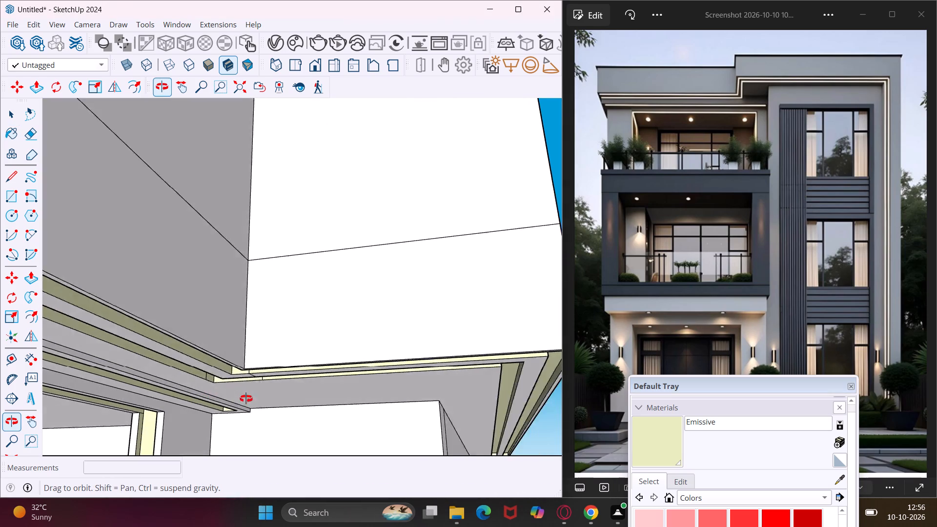
middle_click_drag(246, 399, 273, 400)
scroll(275, 400, "down", 17)
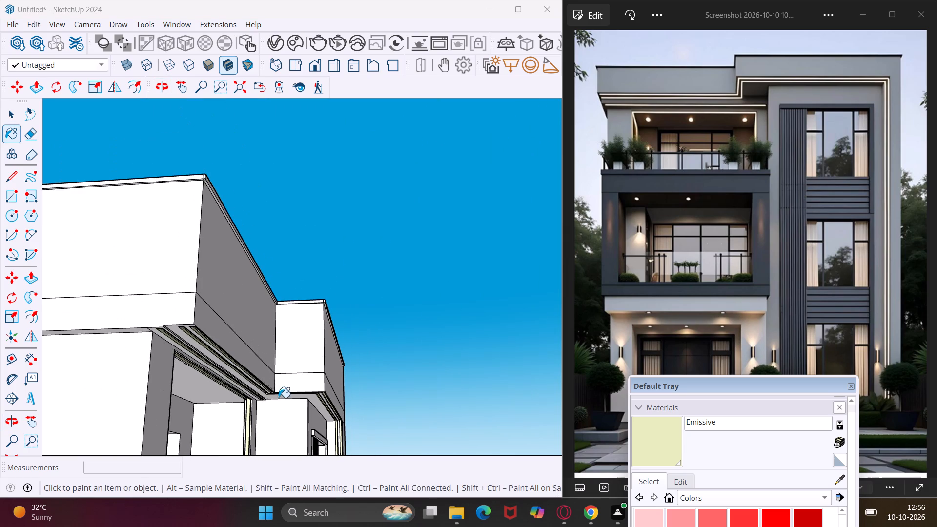
scroll(177, 338, "up", 3)
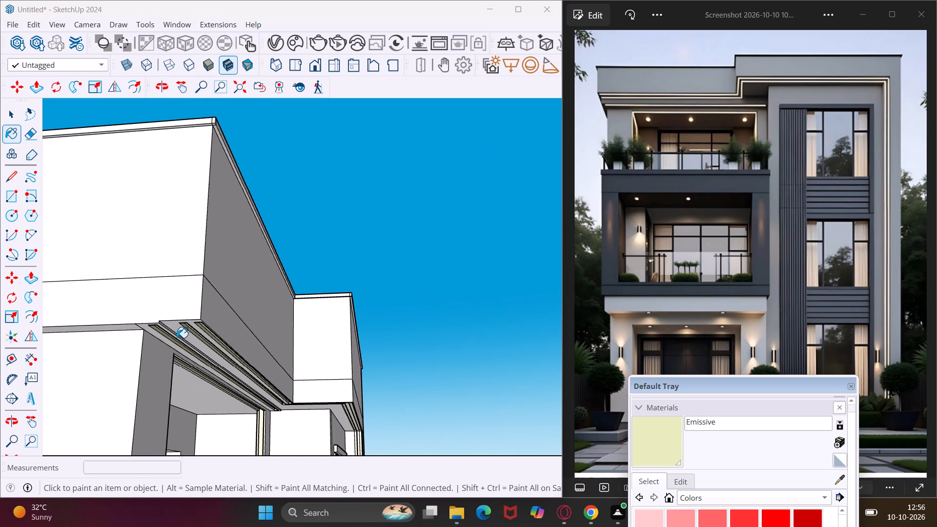
middle_click_drag(177, 338, 42, 307)
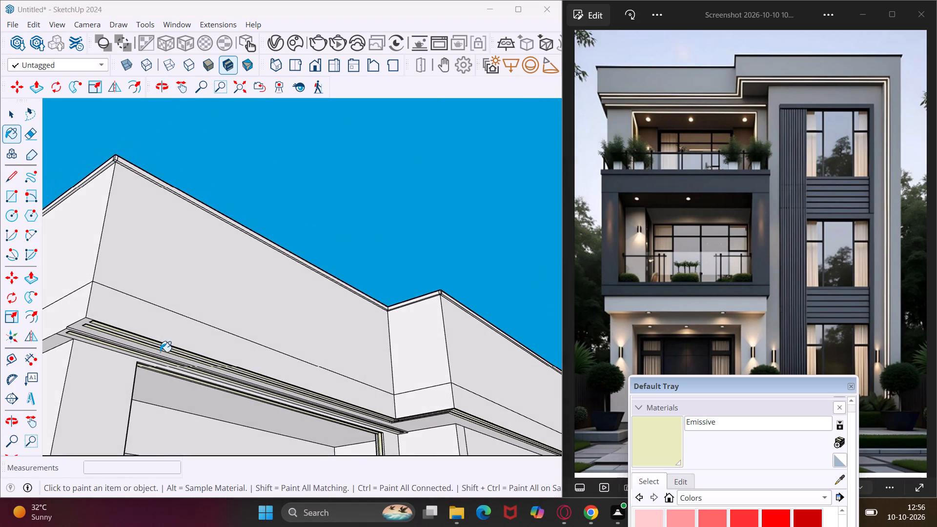
Apply the Emissive material to the end faces of the three parallel roof overhang grooves at the facade's outer corner.
middle_click_drag(170, 361, 82, 333)
middle_click_drag(261, 389, 224, 380)
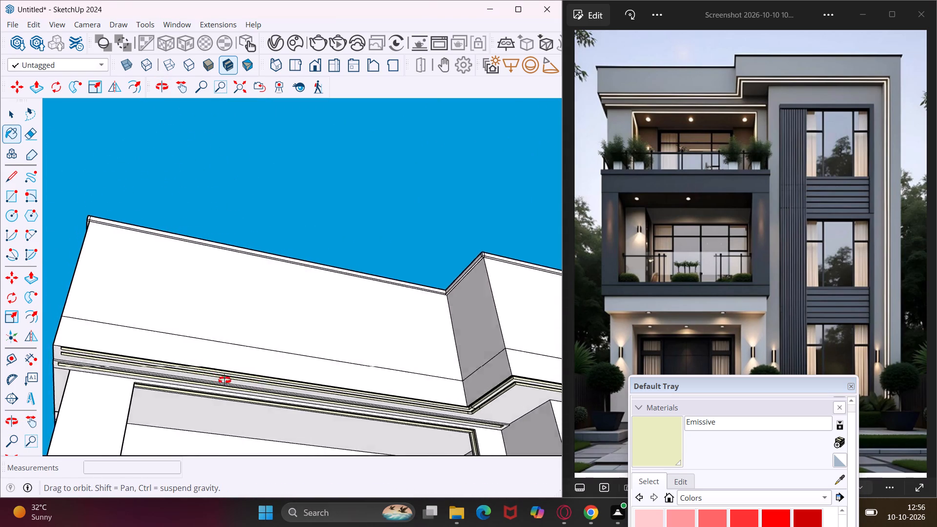
middle_click_drag(224, 380, 84, 382)
scroll(204, 426, "up", 1)
middle_click_drag(185, 422, 156, 413)
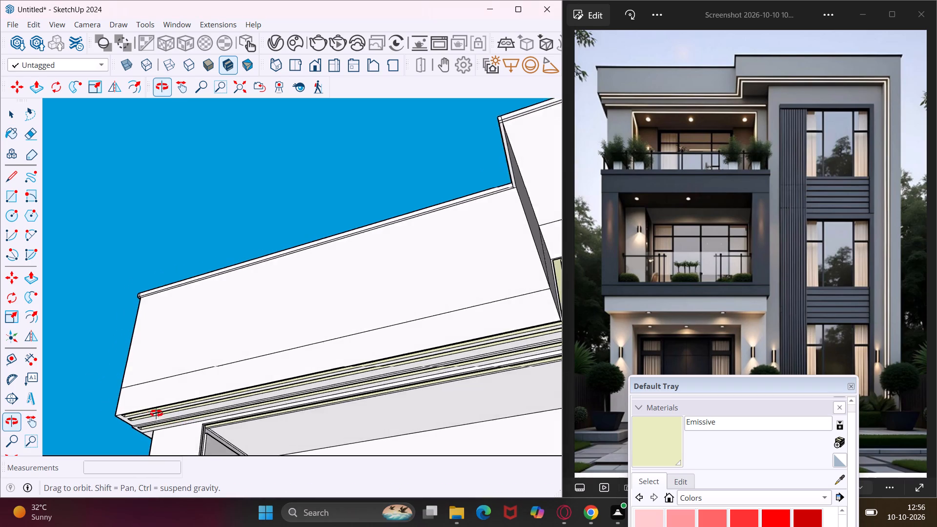
middle_click_drag(156, 413, 140, 412)
scroll(149, 432, "up", 13)
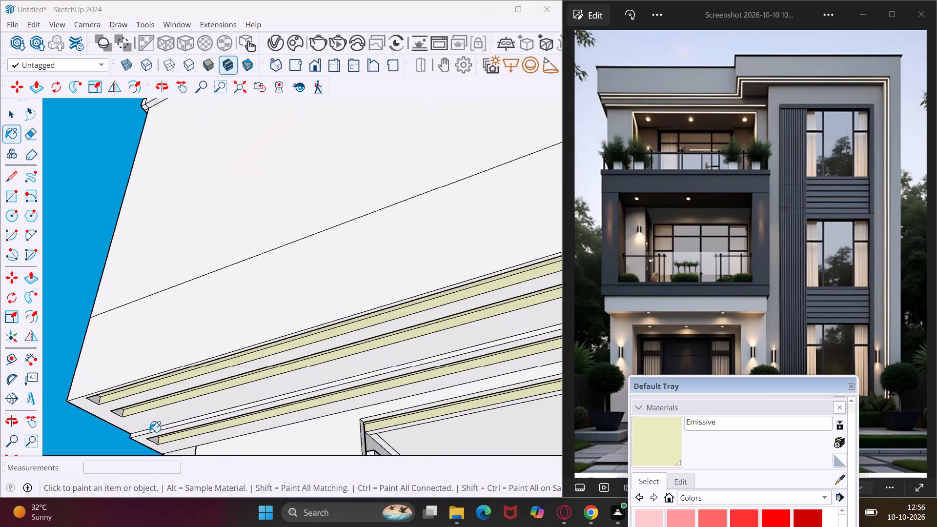
scroll(149, 432, "up", 8)
left_click(161, 454)
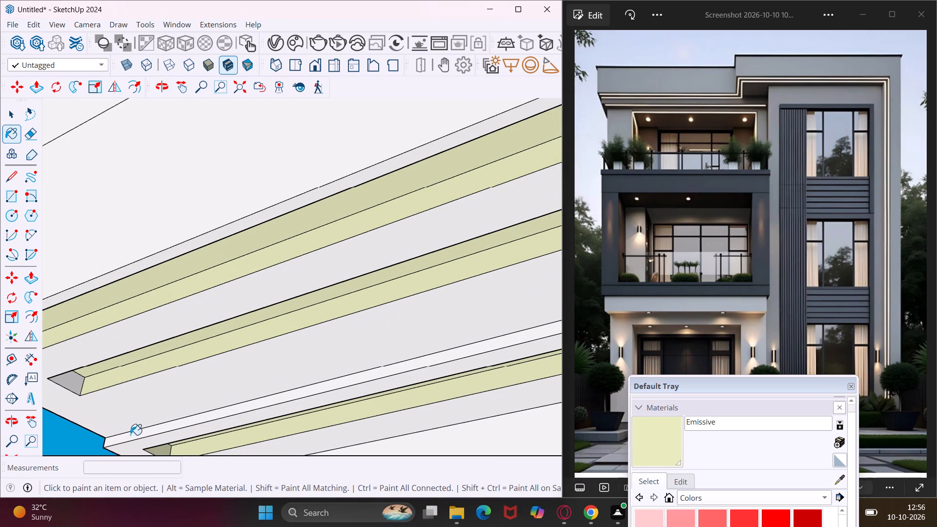
left_click(78, 387)
middle_click_drag(78, 387, 124, 386)
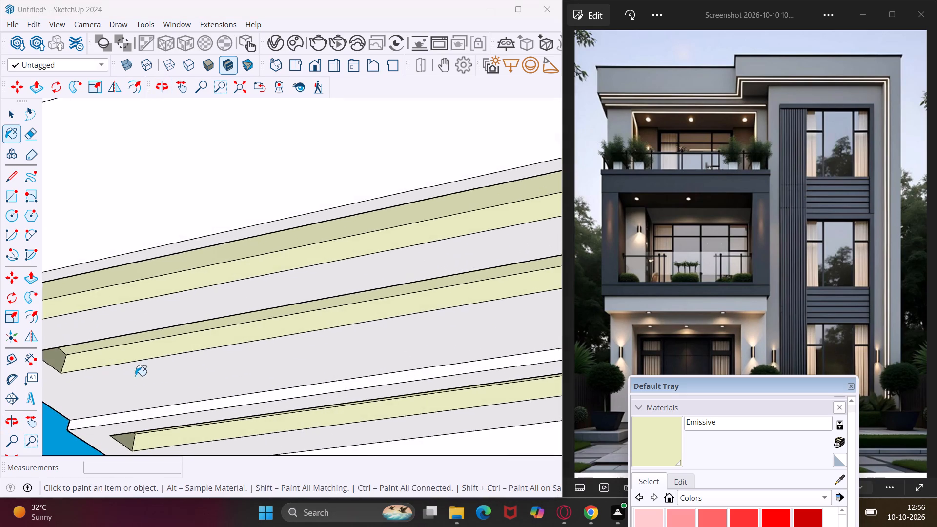
scroll(135, 376, "down", 6)
scroll(60, 345, "up", 6)
left_click(54, 336)
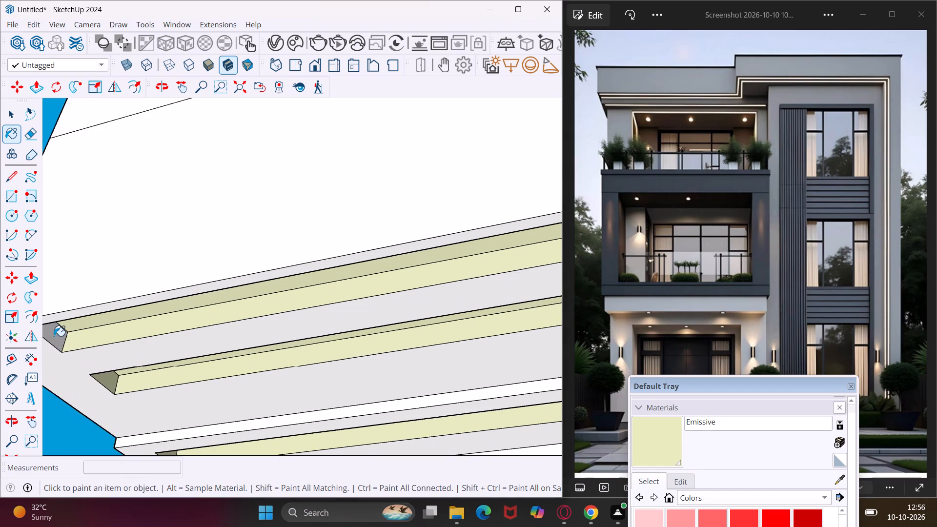
Apply the Emissive material to the front vertical, top and rear vertical strips bordering the top-floor balcony's side wall.
scroll(96, 344, "down", 14)
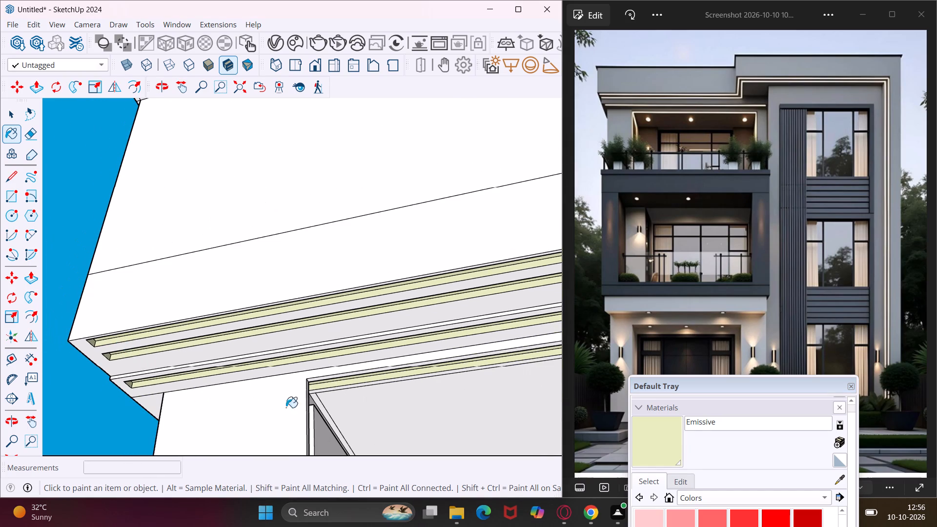
middle_click_drag(328, 395, 101, 418)
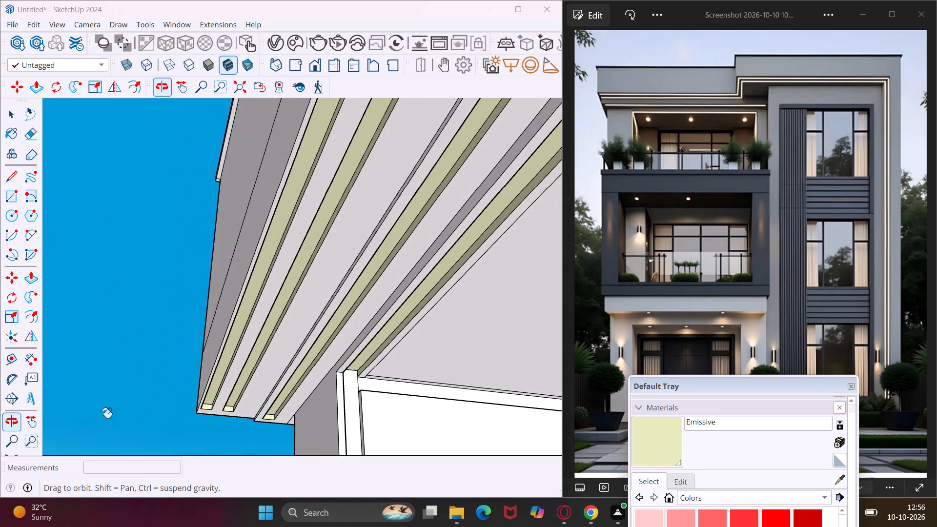
scroll(356, 388, "up", 8)
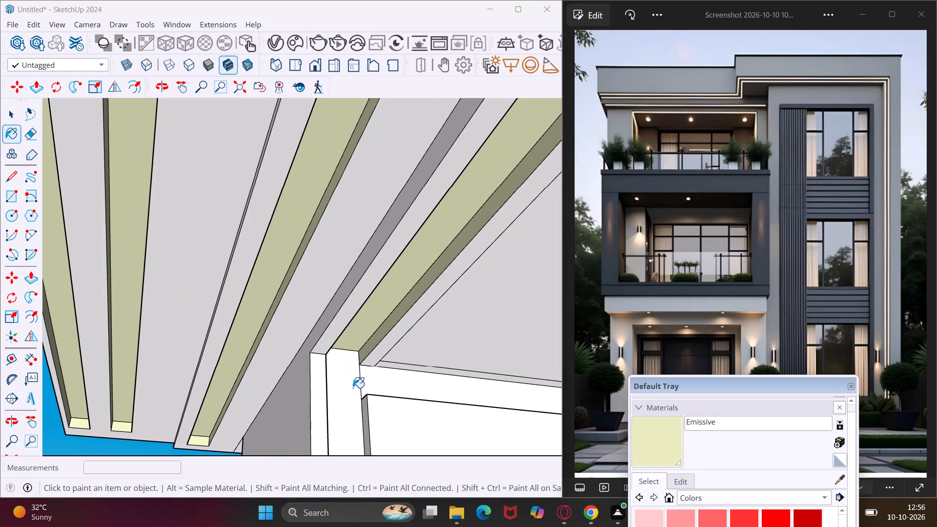
left_click(353, 388)
left_click(386, 391)
scroll(350, 372, "down", 5)
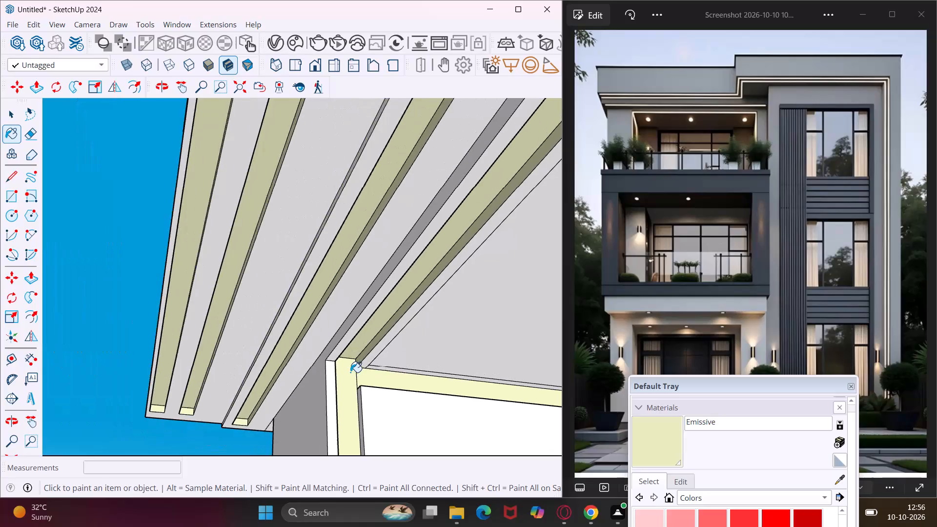
scroll(350, 372, "down", 12)
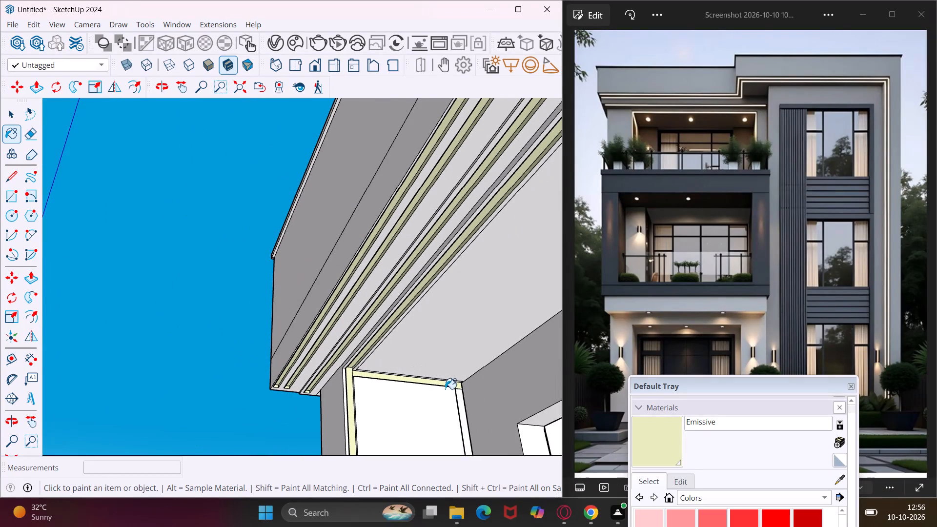
scroll(464, 407, "up", 10)
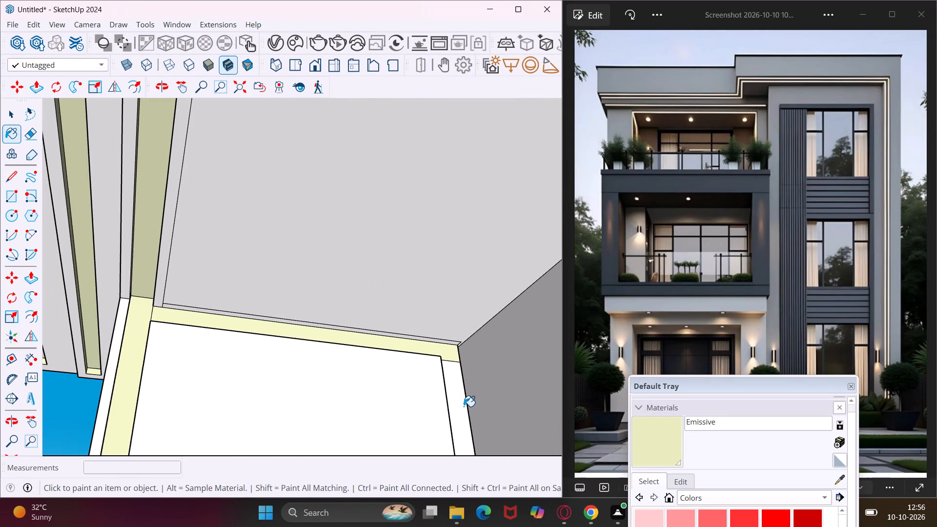
left_click(464, 401)
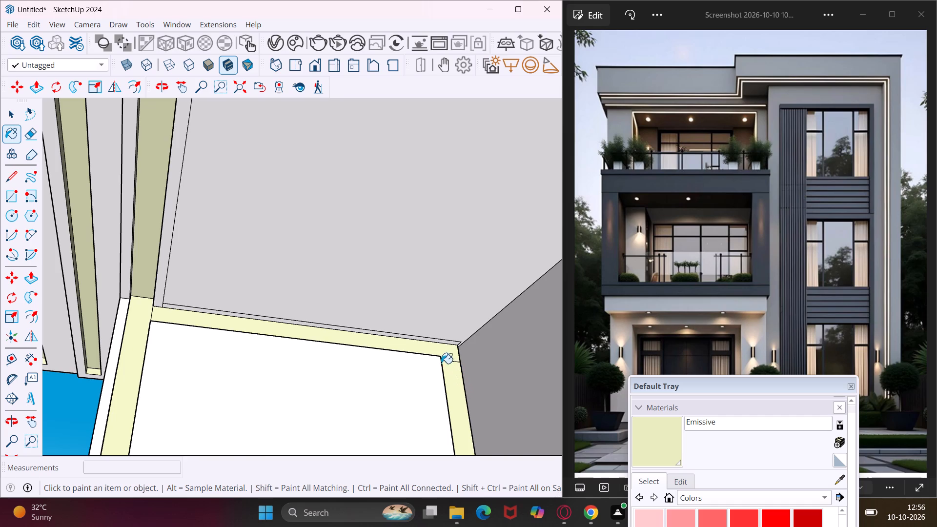
Apply the Emissive material to the bottom strip and lower front corner piece of that side wall border.
scroll(439, 357, "down", 11)
scroll(439, 355, "down", 11)
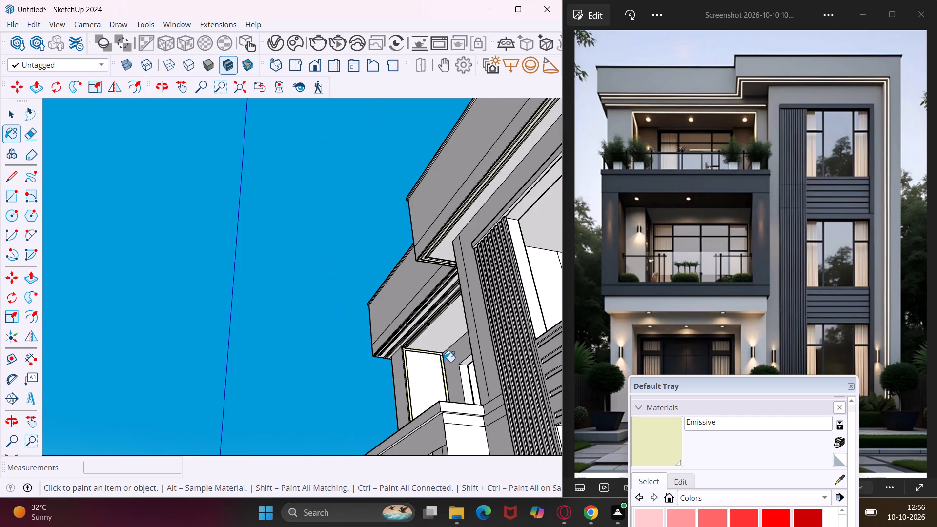
middle_click_drag(440, 382, 442, 466)
scroll(420, 421, "up", 11)
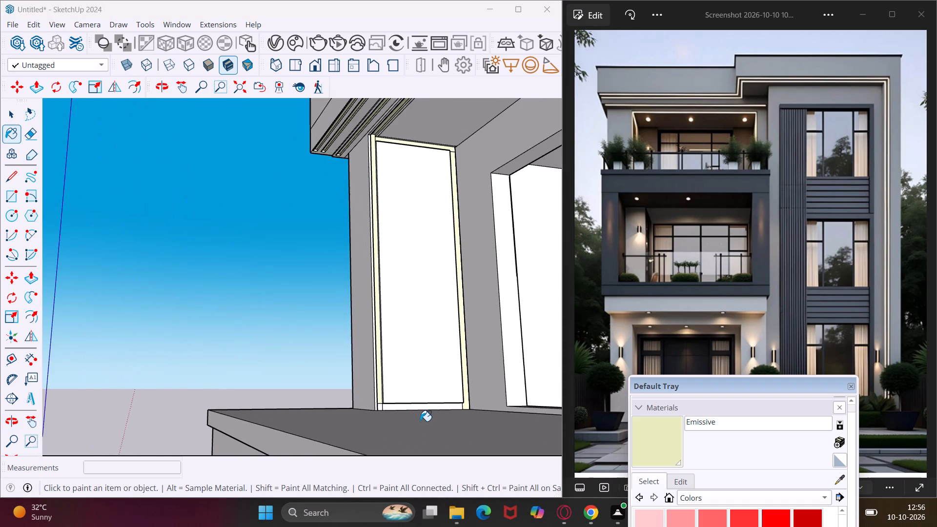
scroll(420, 421, "up", 8)
left_click(396, 402)
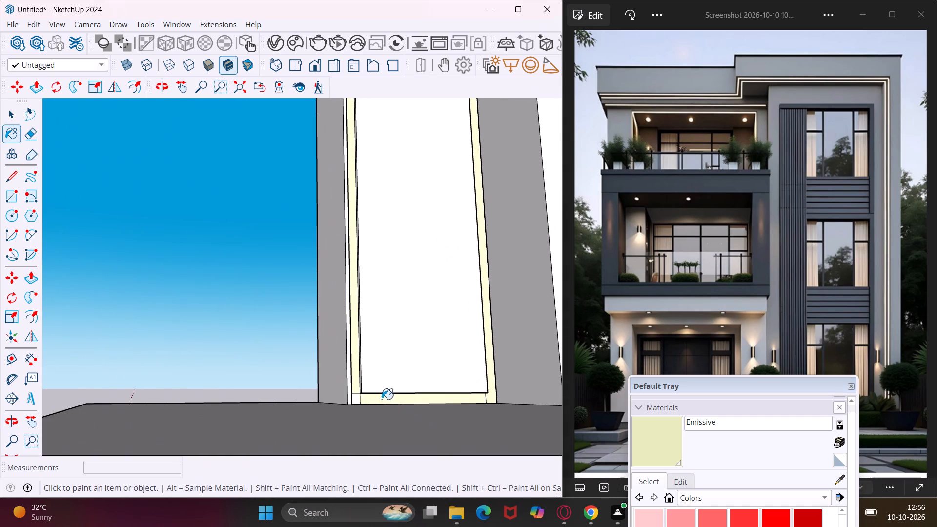
left_click(354, 401)
Leave the Paint Bucket and examine the overhang and top-floor balcony light grooves from several angles for missed faces.
middle_click_drag(357, 392, 324, 397)
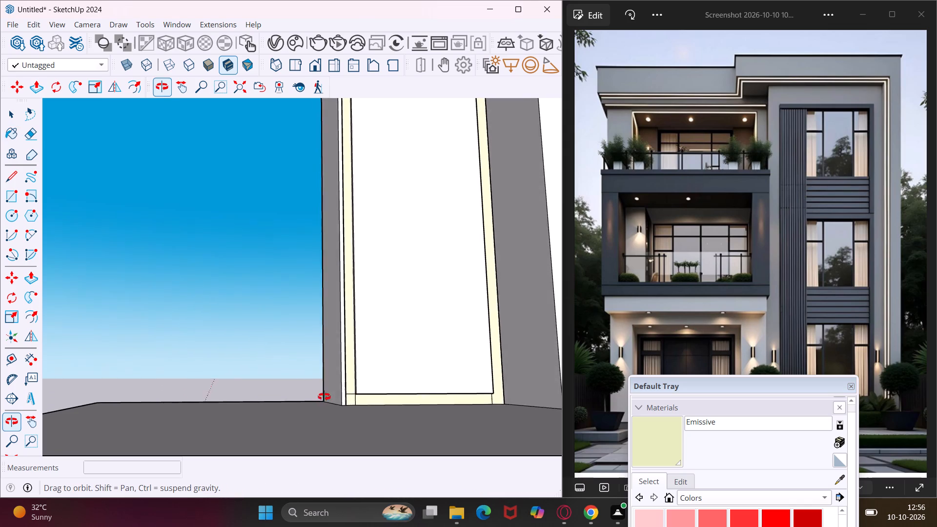
middle_click_drag(324, 397, 310, 400)
scroll(345, 393, "down", 5)
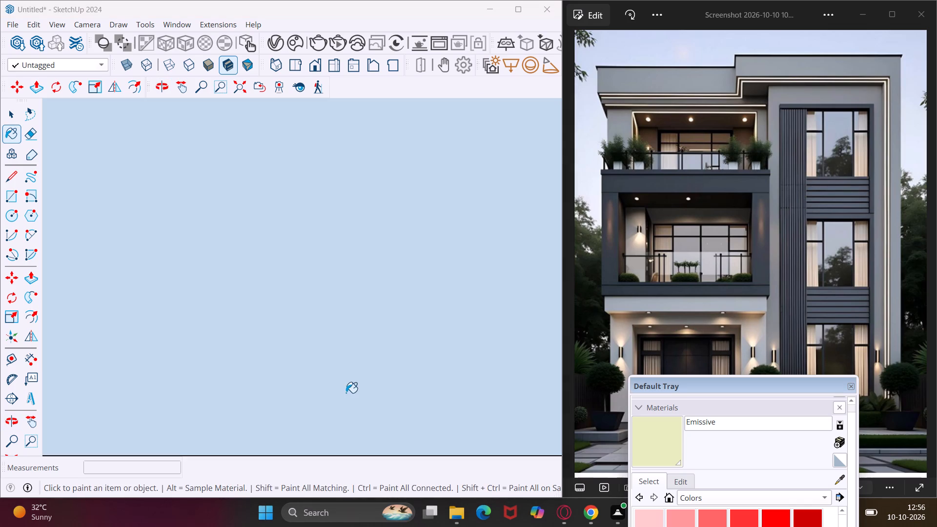
middle_click_drag(346, 393, 581, 427)
scroll(402, 406, "down", 15)
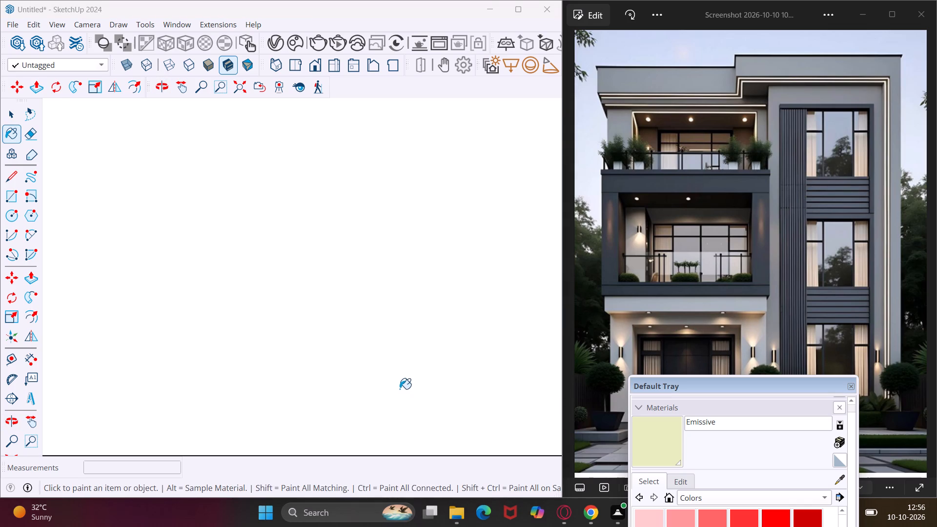
scroll(400, 389, "down", 20)
scroll(400, 389, "down", 17)
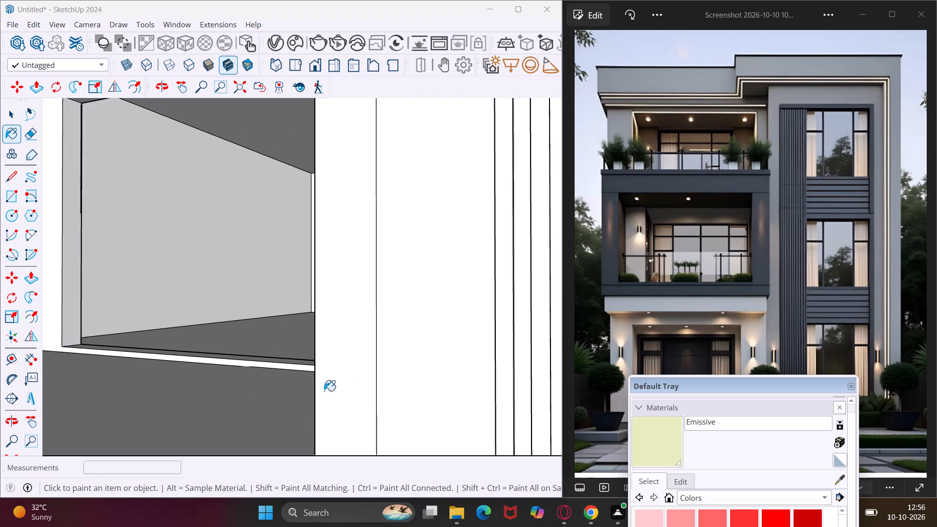
scroll(324, 391, "down", 13)
scroll(319, 388, "down", 11)
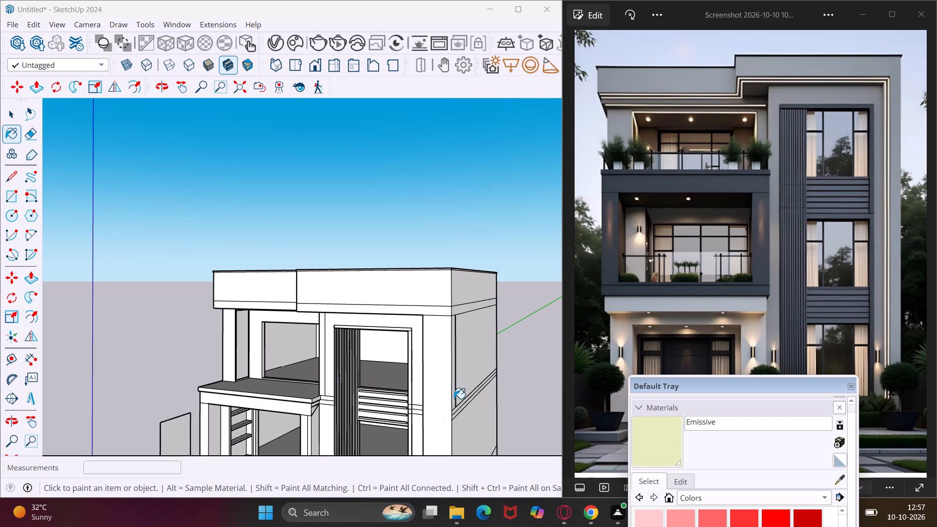
key("Escape")
key("space")
middle_click_drag(454, 399, 647, 377)
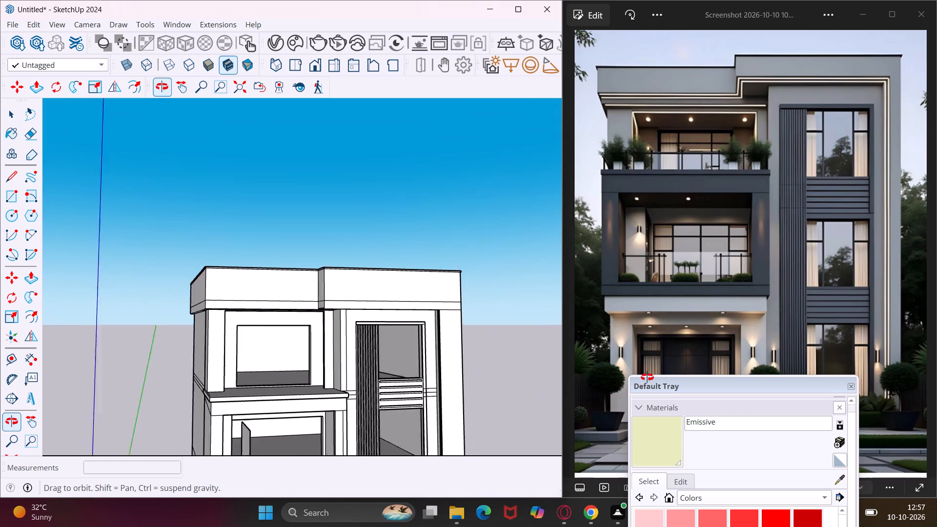
middle_click_drag(647, 377, 650, 377)
scroll(334, 358, "up", 8)
middle_click_drag(334, 358, 334, 359)
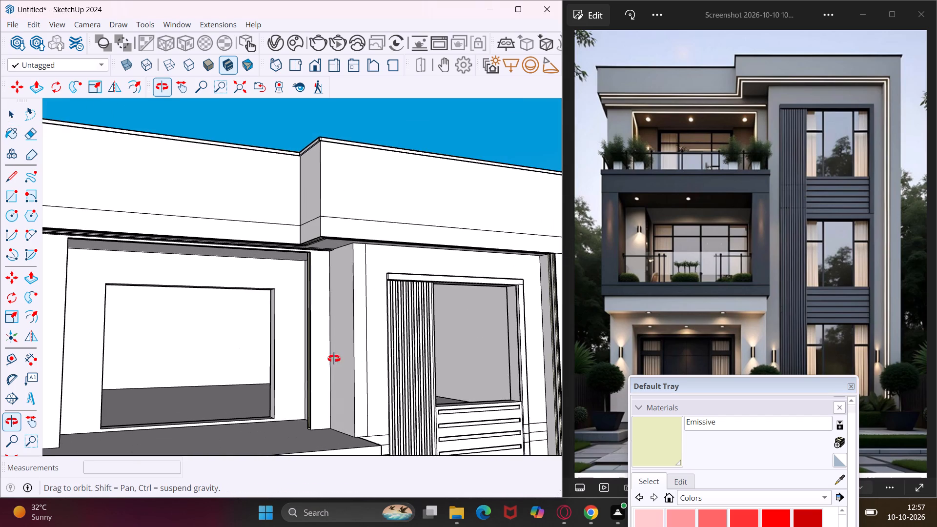
middle_click_drag(334, 359, 497, 361)
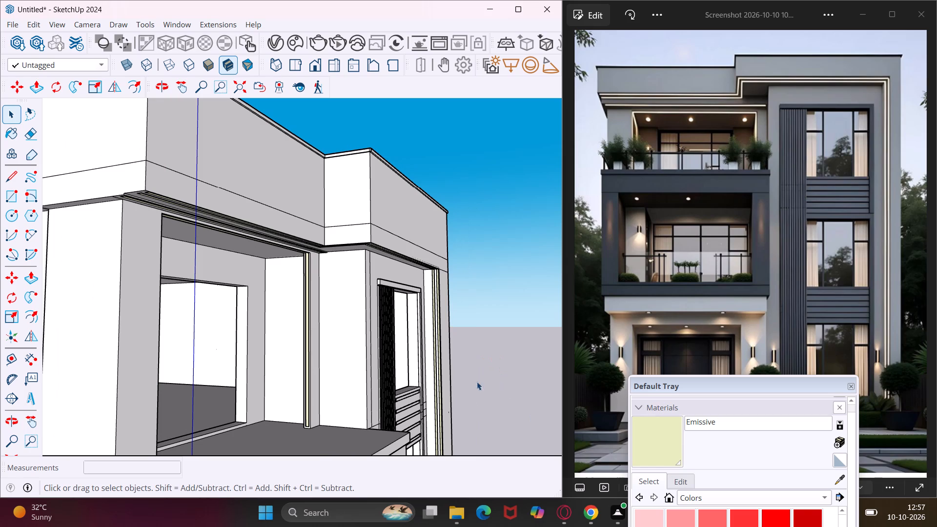
scroll(119, 193, "up", 8)
middle_click_drag(119, 193, 142, 181)
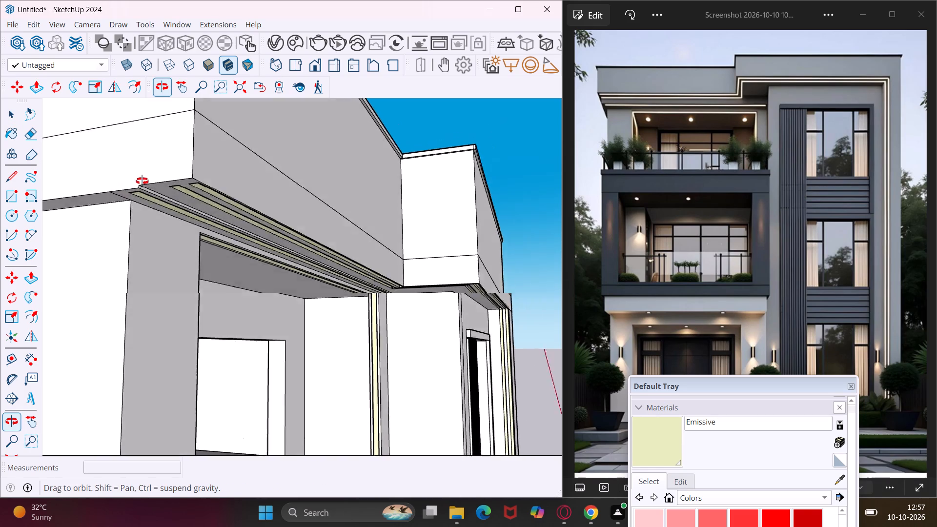
middle_click_drag(142, 181, 242, 130)
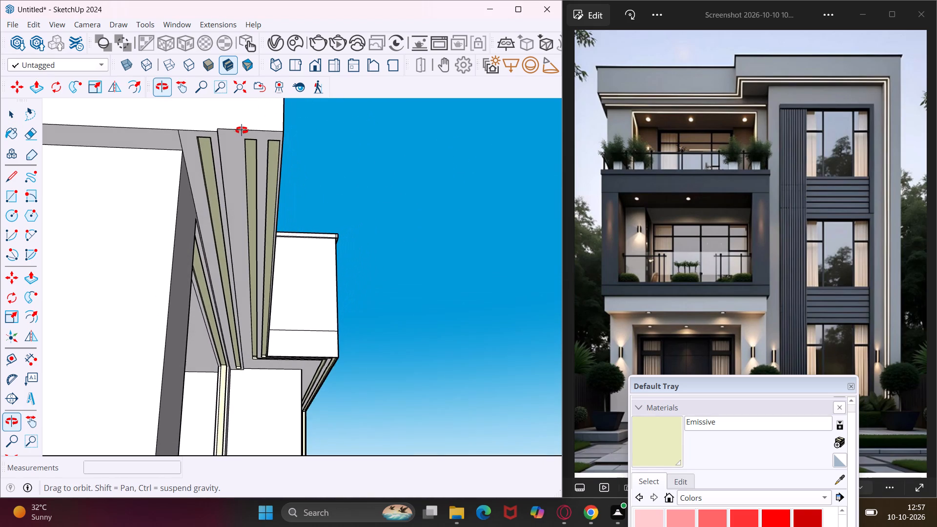
middle_click_drag(242, 130, 82, 249)
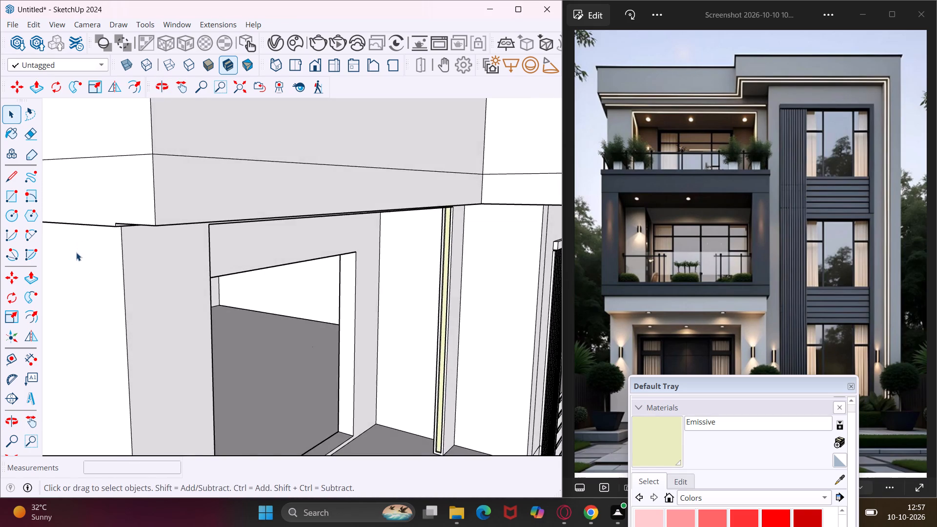
Examine the whole front facade and the middle-floor balcony with its side shelving against the reference photo.
scroll(76, 252, "down", 15)
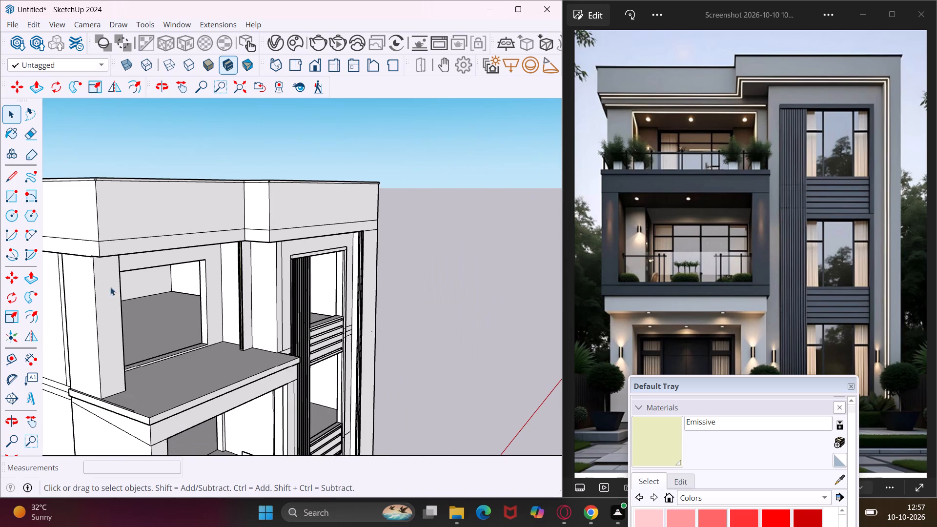
middle_click_drag(230, 346, 137, 361)
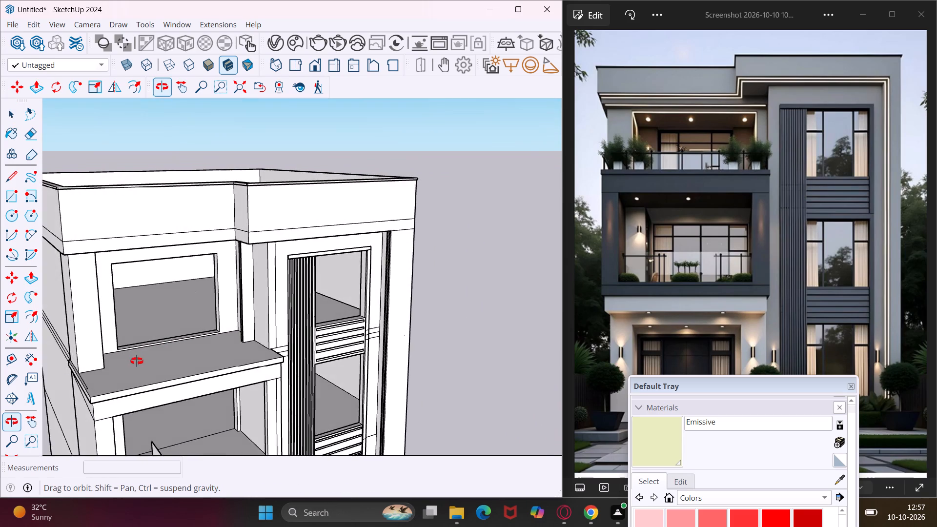
middle_click_drag(137, 361, 79, 360)
middle_click_drag(122, 360, 105, 360)
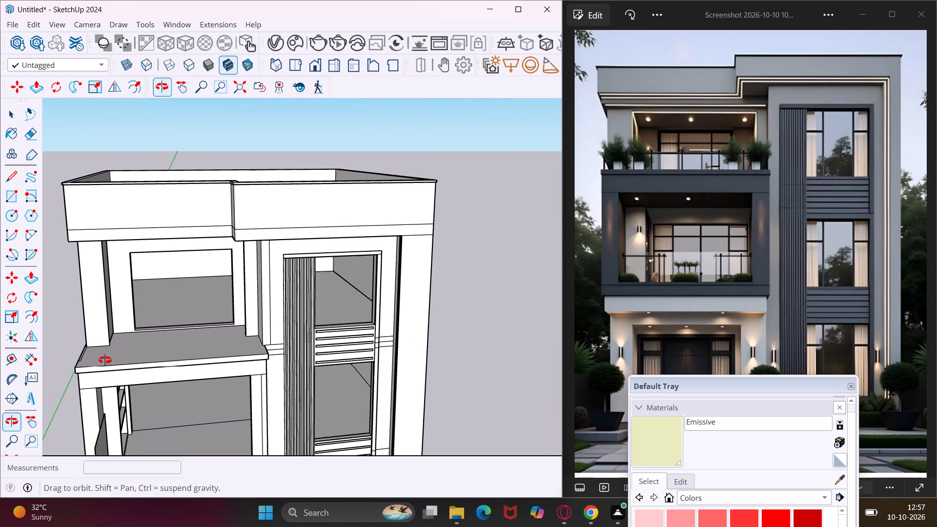
middle_click_drag(105, 360, 104, 360)
scroll(112, 363, "down", 4)
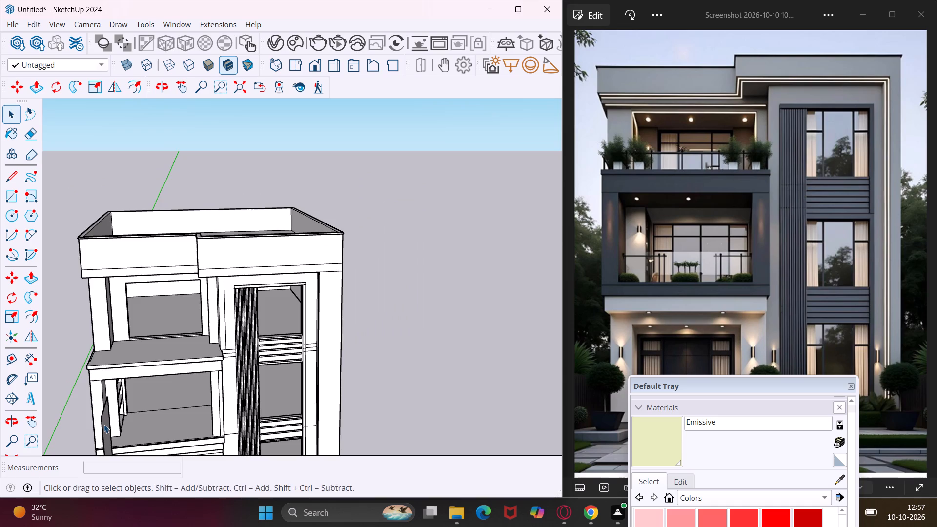
middle_click_drag(104, 425, 81, 344)
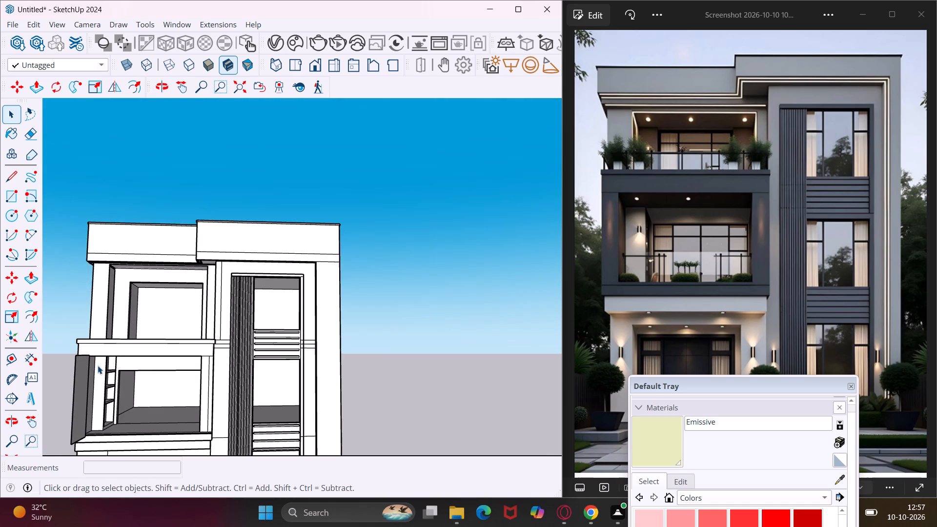
scroll(107, 370, "up", 11)
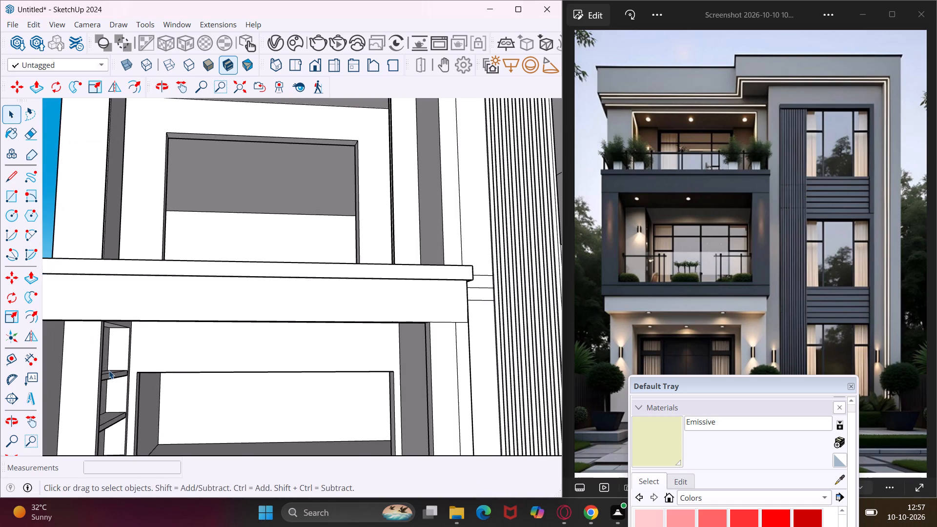
middle_click_drag(109, 370, 6, 322)
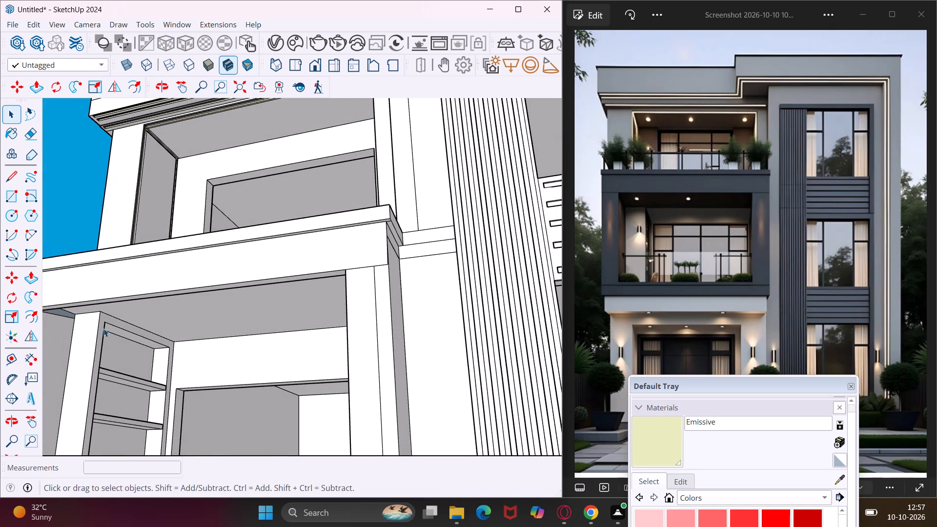
Copy the rear edge of the middle-floor balcony shelving niche's top face 2" forward to outline a thin light strip.
scroll(116, 331, "up", 9)
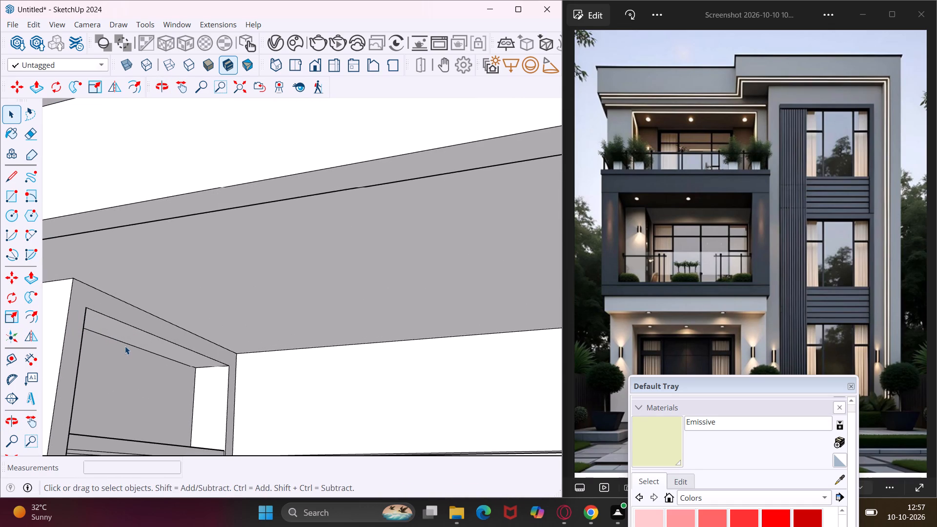
left_click(128, 346)
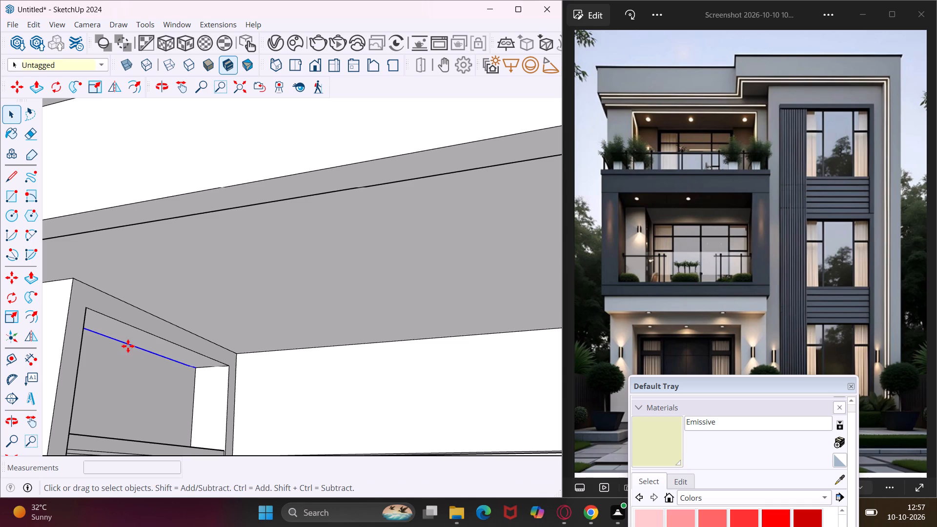
key("m")
scroll(198, 370, "up", 2)
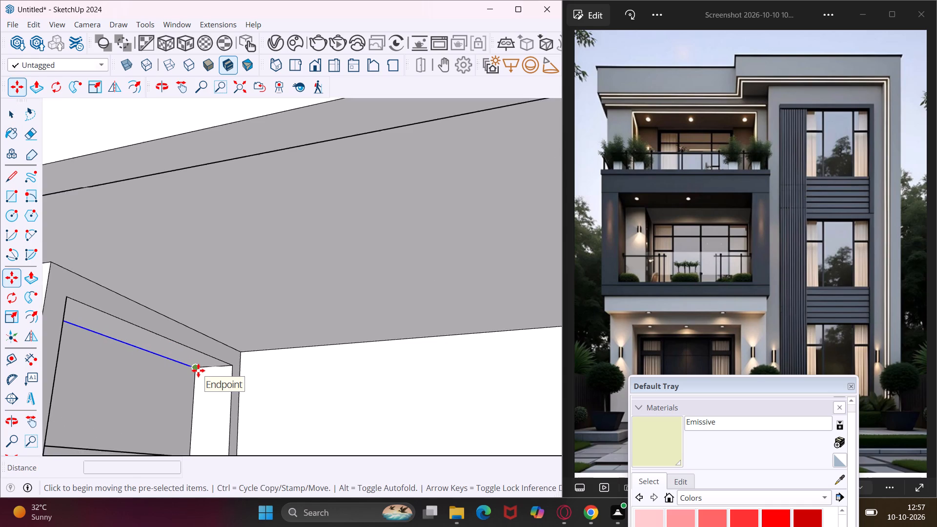
scroll(198, 370, "up", 7)
left_click(193, 367)
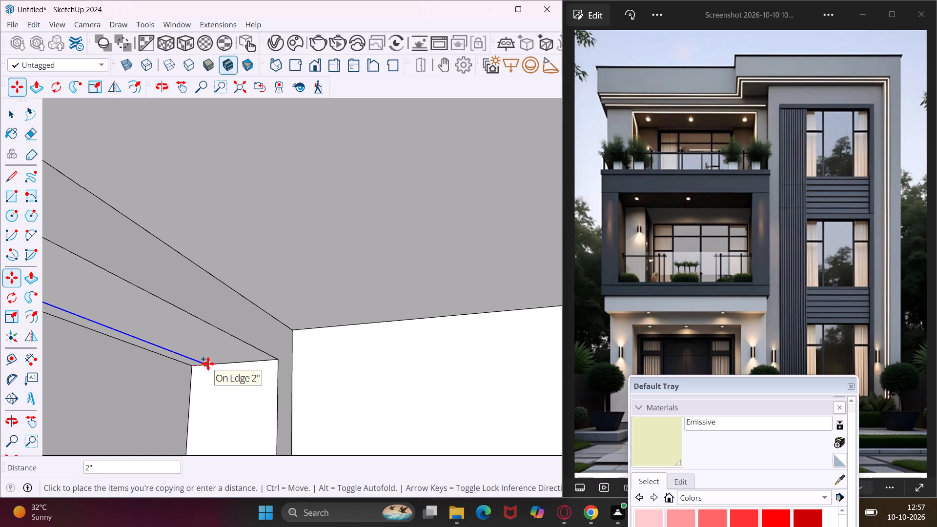
left_click(208, 364)
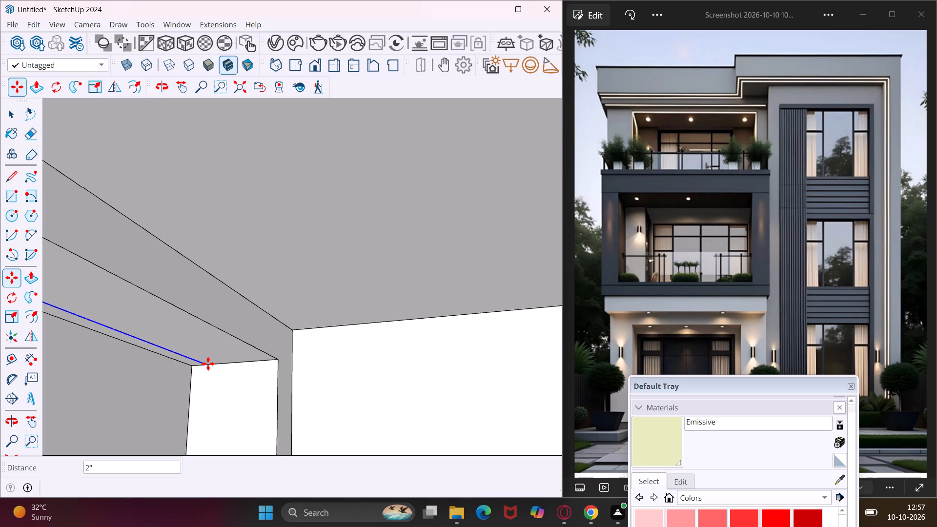
Copy the strip edge about 2' 2 13/16" straight down onto the underside of the uppermost shelf.
scroll(208, 364, "down", 9)
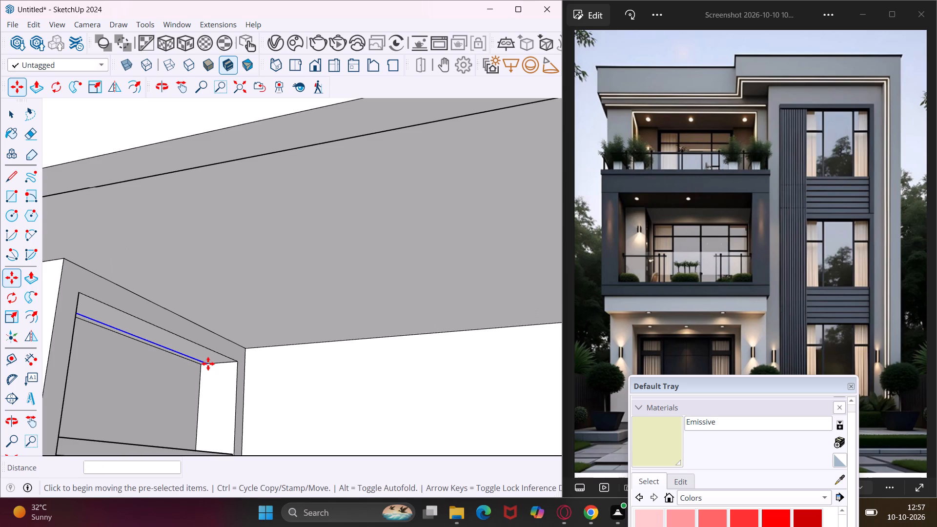
scroll(208, 364, "down", 4)
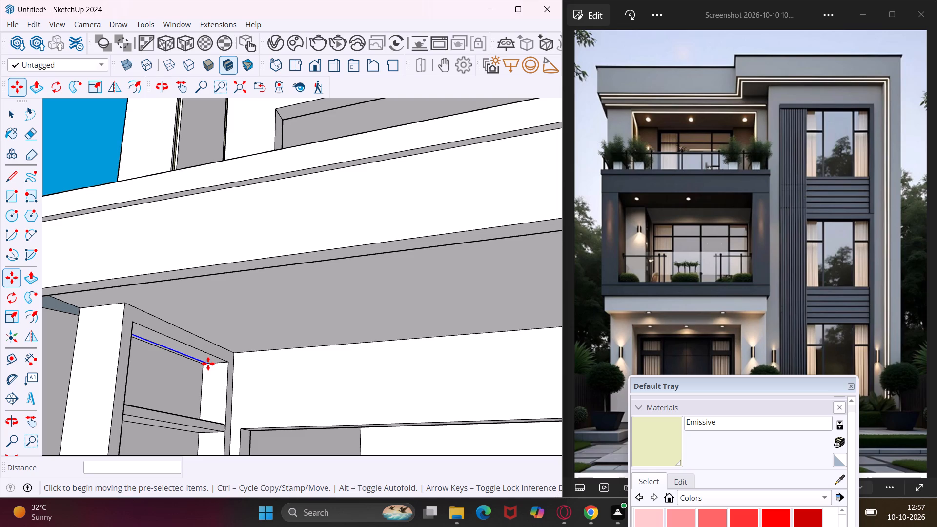
scroll(205, 364, "up", 4)
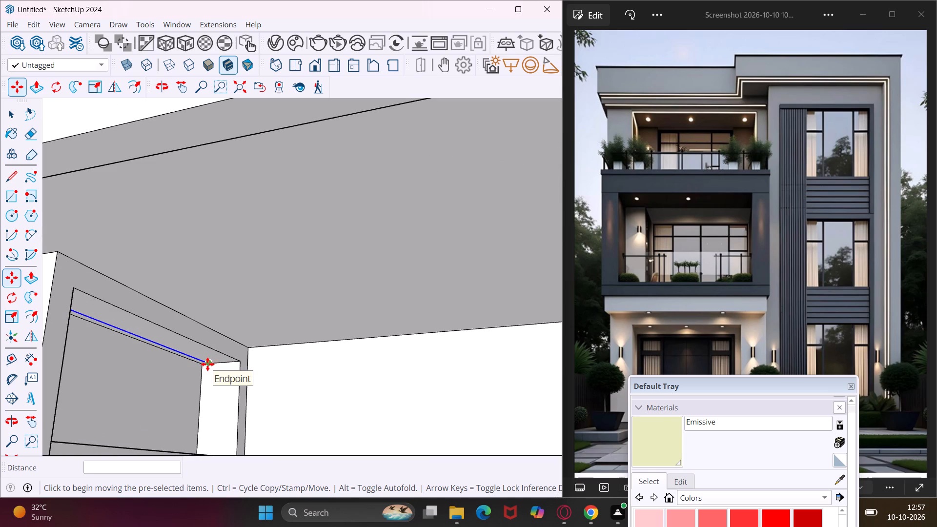
left_click(207, 364)
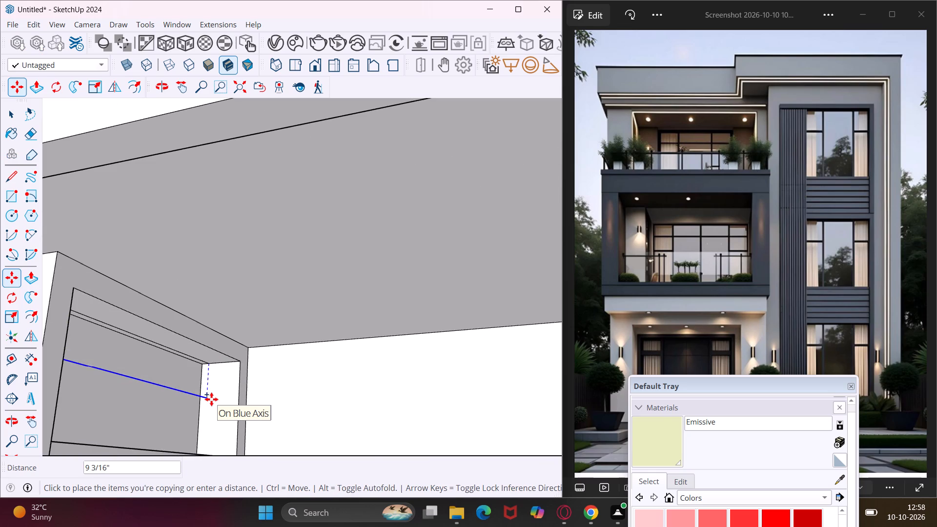
scroll(211, 399, "down", 9)
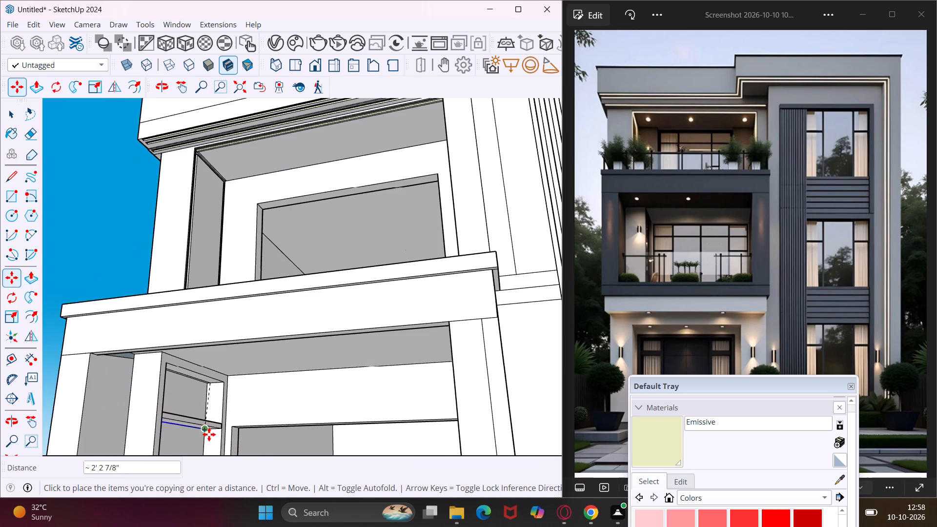
scroll(209, 434, "up", 20)
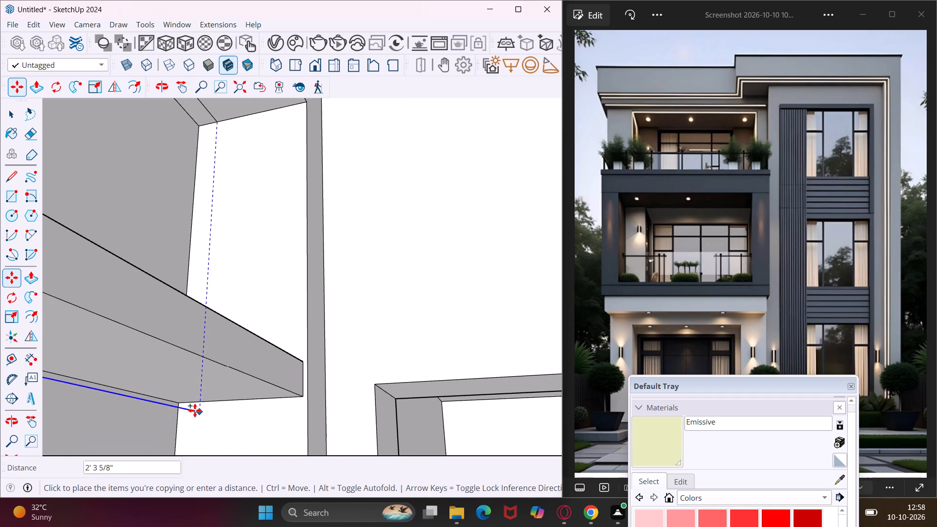
scroll(195, 407, "up", 7)
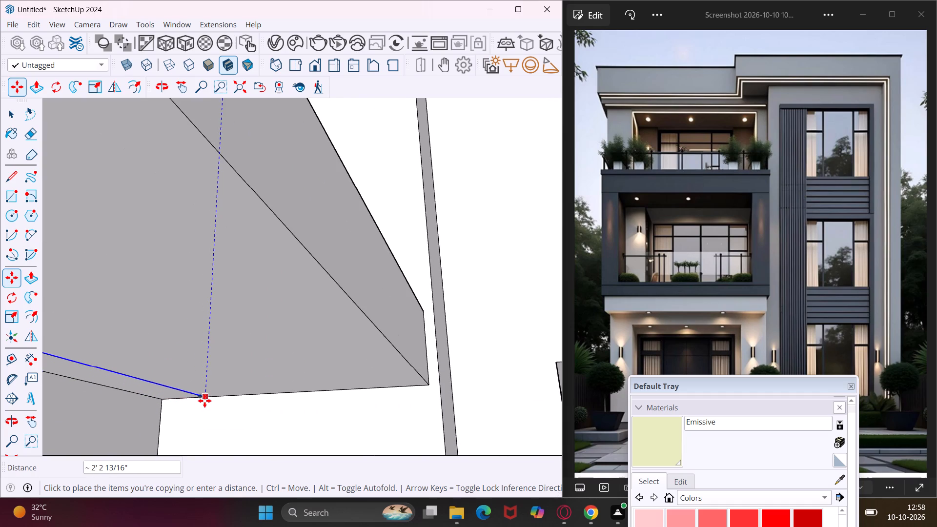
left_click(205, 398)
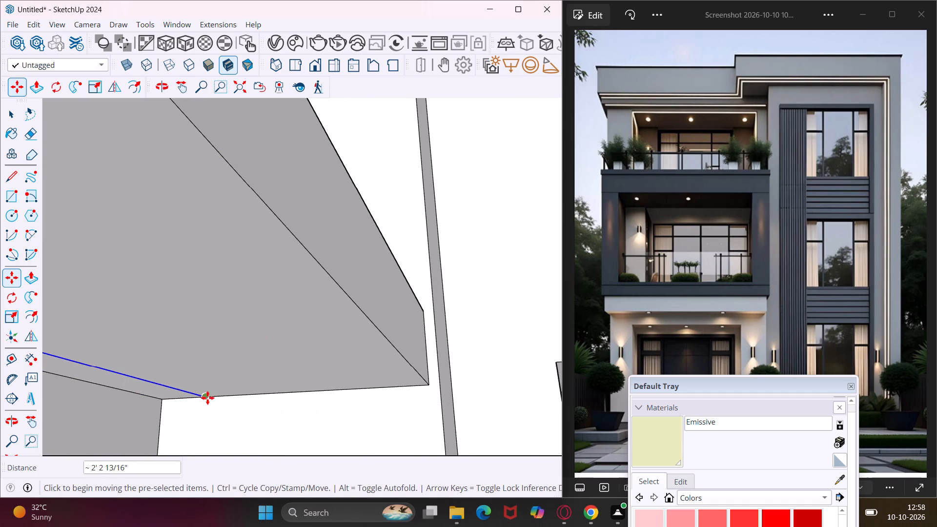
Copy the strip edge from the uppermost shelf 1' 10 15/16" down onto the underside of the second shelf.
left_click(207, 397)
scroll(209, 415, "down", 4)
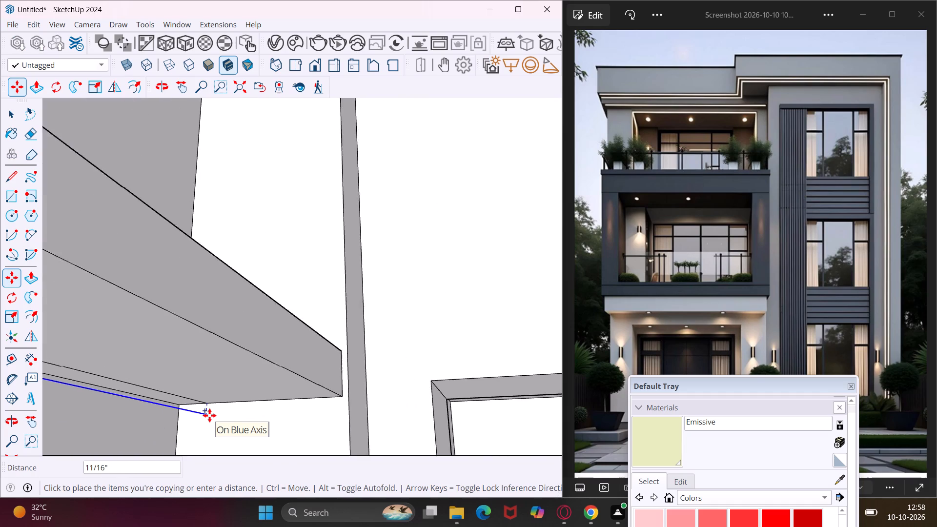
scroll(209, 415, "down", 16)
scroll(209, 415, "down", 12)
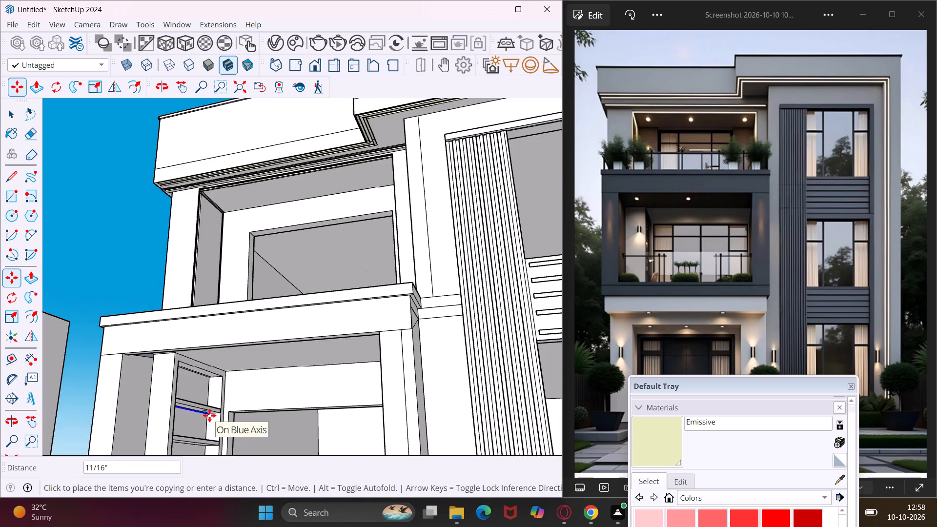
scroll(209, 415, "down", 3)
scroll(212, 441, "up", 9)
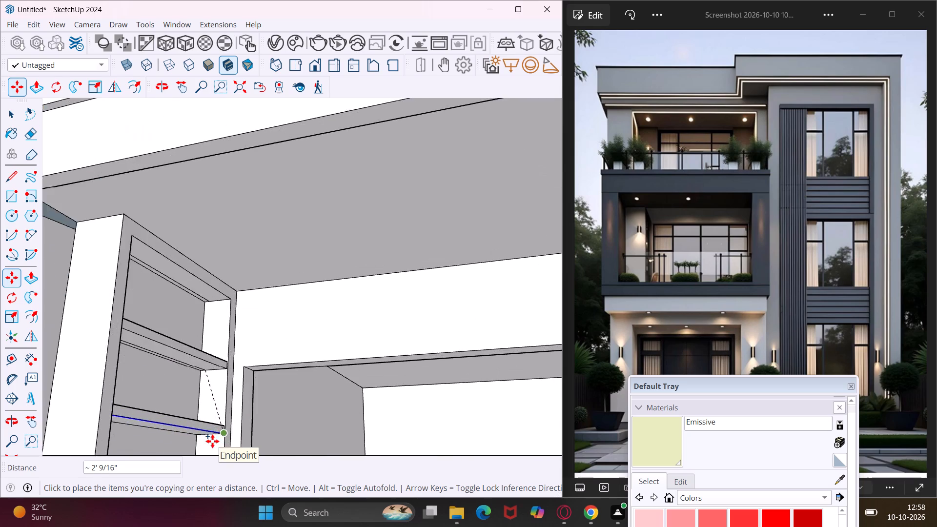
scroll(212, 441, "up", 16)
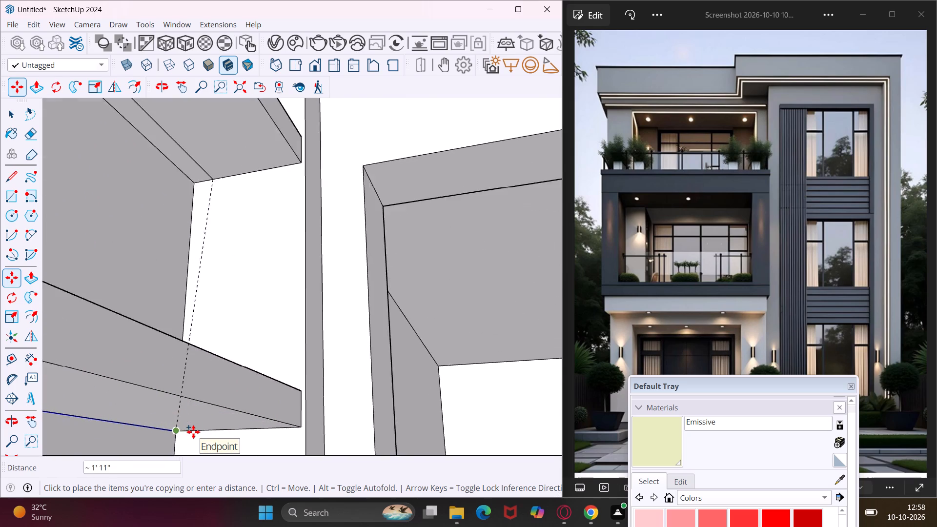
scroll(193, 432, "up", 6)
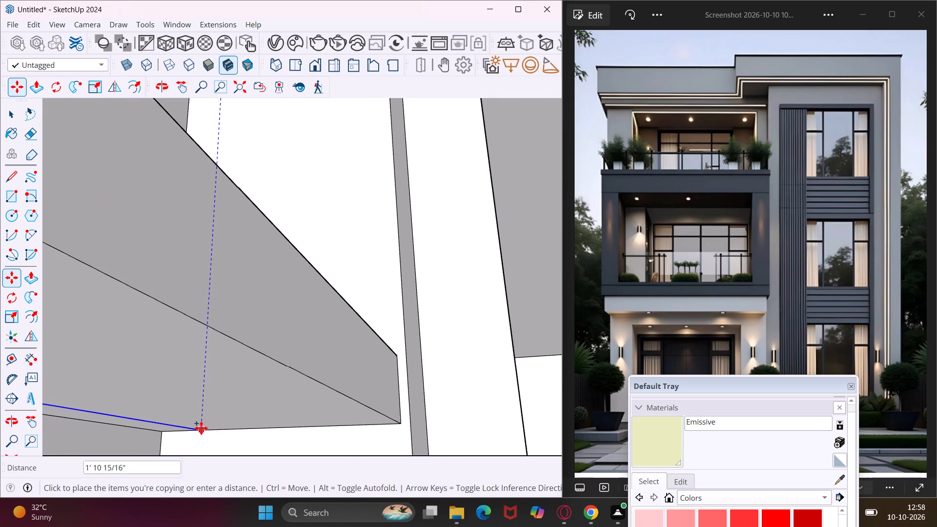
left_click(202, 429)
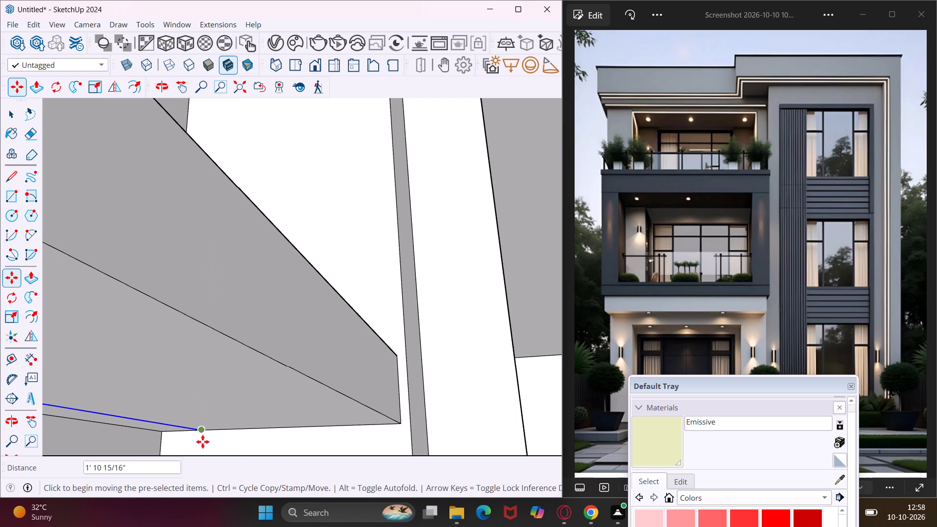
Copy the strip edge another 1' 10 15/16" down onto the underside of the lowest shelf and finish with the Move tool.
left_click(201, 432)
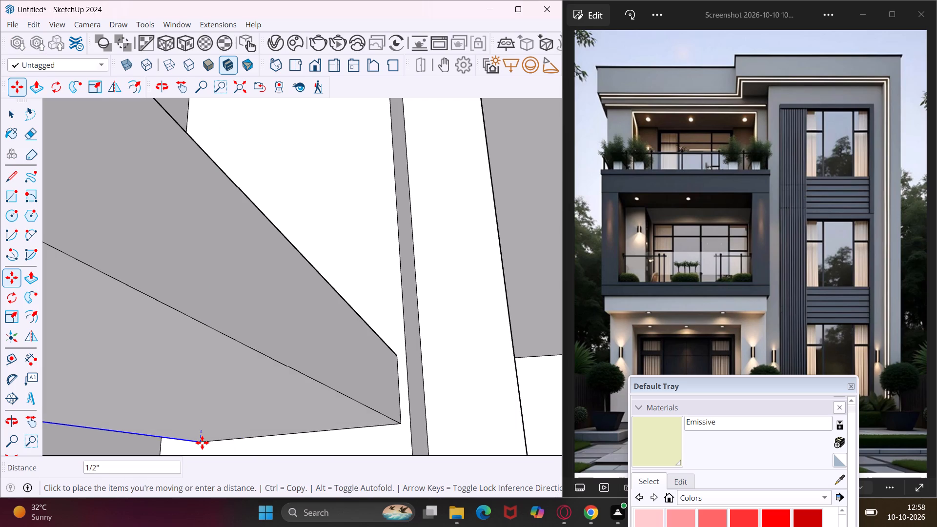
scroll(202, 443, "down", 20)
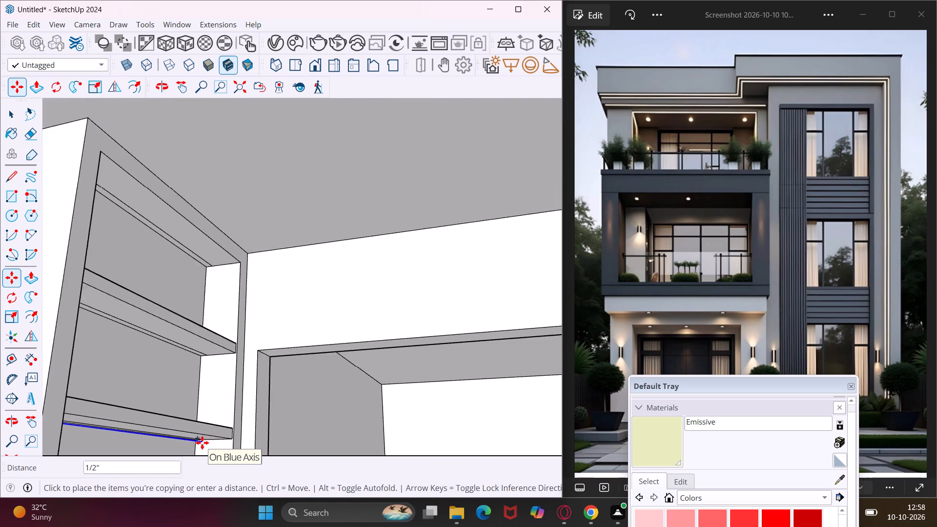
scroll(202, 443, "down", 19)
scroll(202, 443, "down", 5)
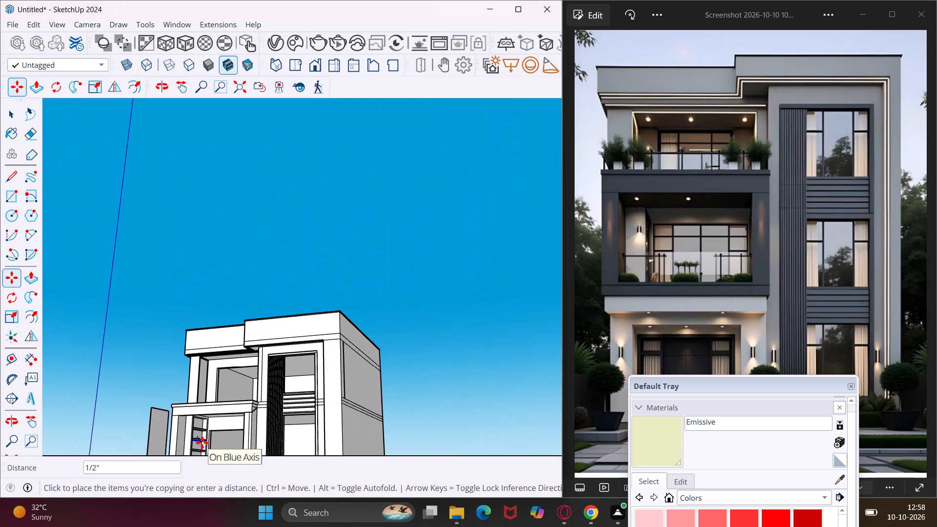
scroll(203, 452, "up", 5)
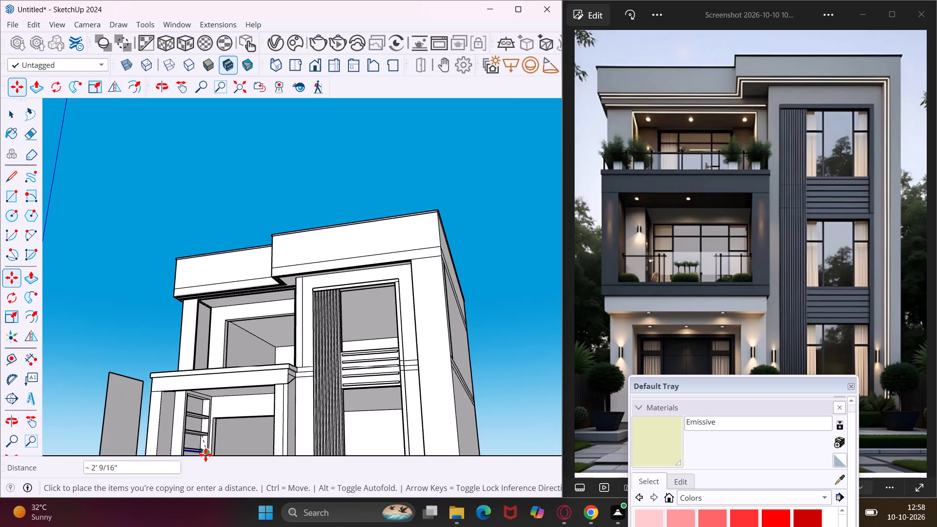
scroll(205, 455, "up", 20)
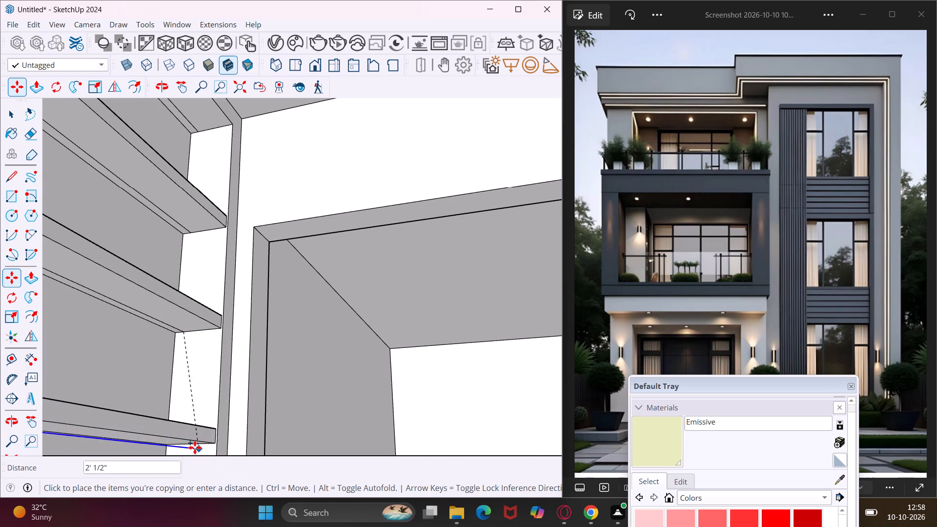
scroll(185, 445, "up", 10)
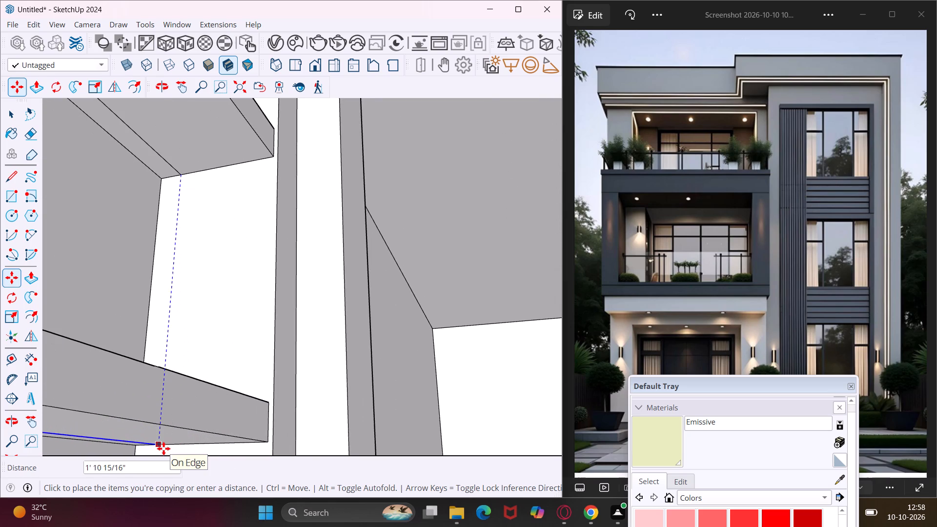
scroll(163, 448, "up", 9)
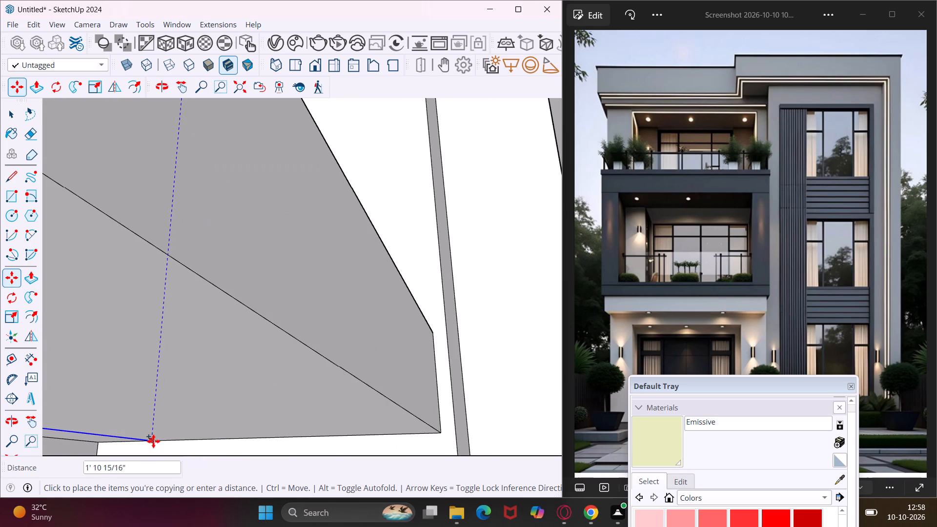
left_click(153, 441)
scroll(155, 438, "down", 14)
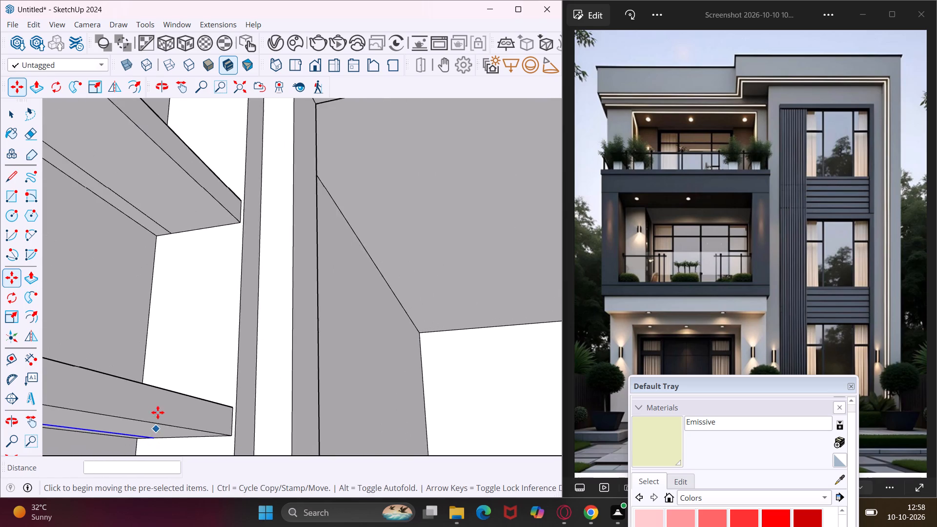
scroll(158, 407, "down", 19)
scroll(159, 387, "down", 6)
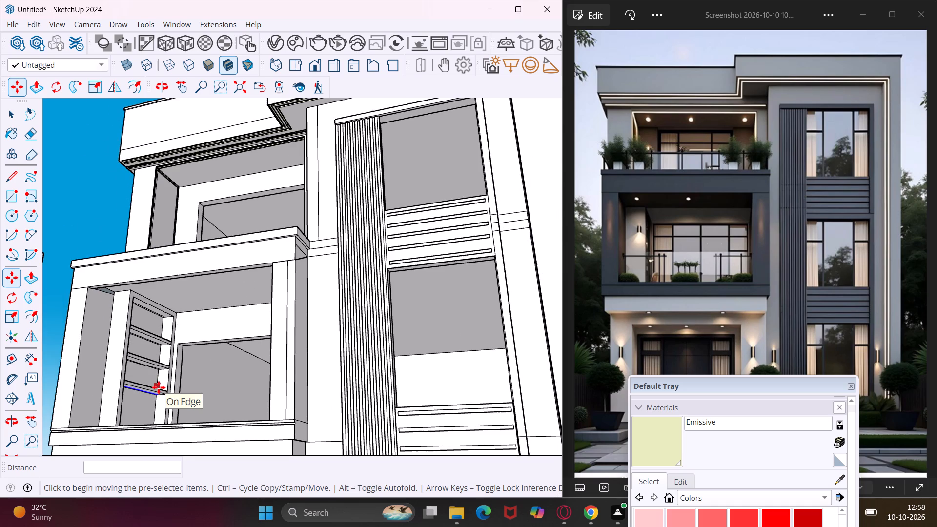
key("Escape")
key("space")
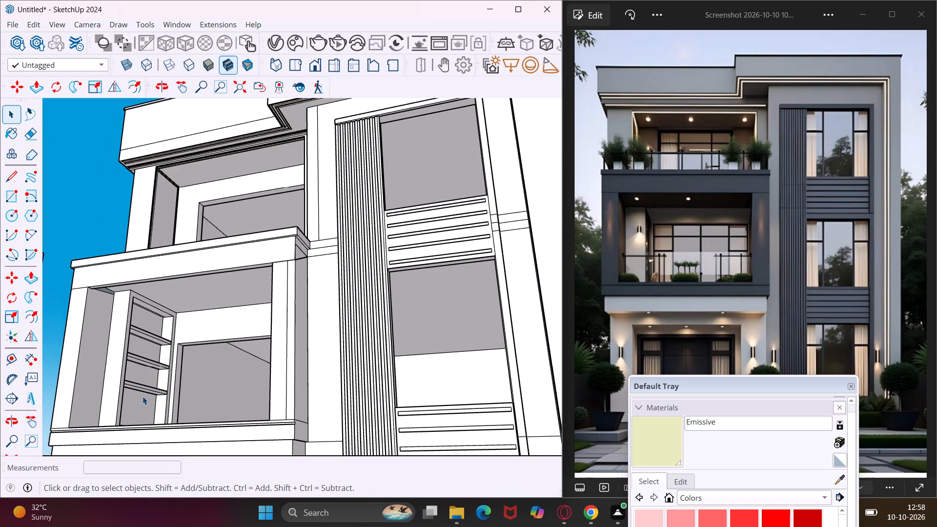
Apply the Emissive material to the thin rear strip on the underside of the lowest shelf.
scroll(140, 396, "up", 20)
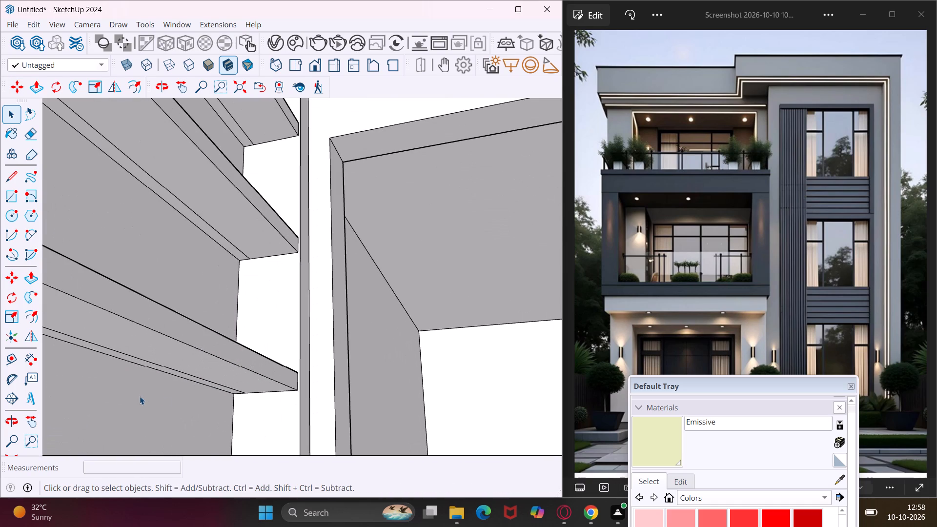
left_click(665, 455)
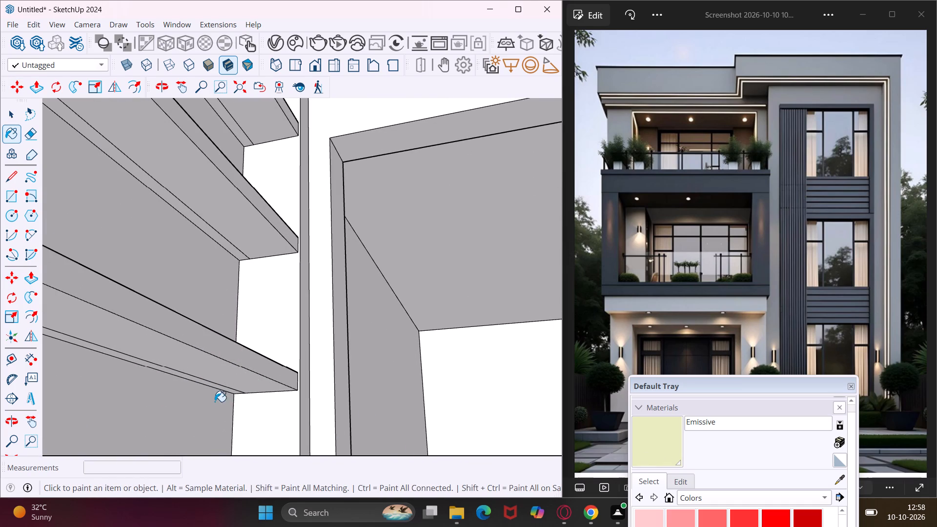
scroll(213, 395, "up", 7)
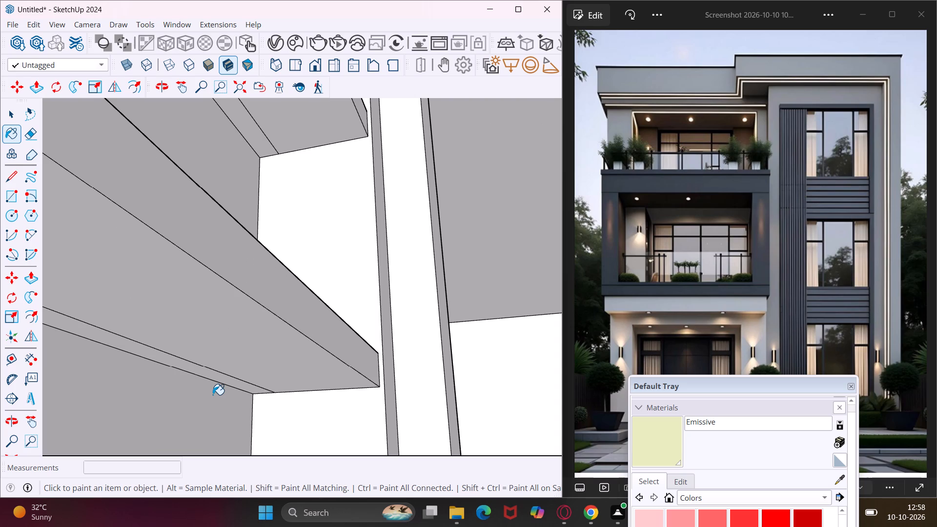
left_click(213, 383)
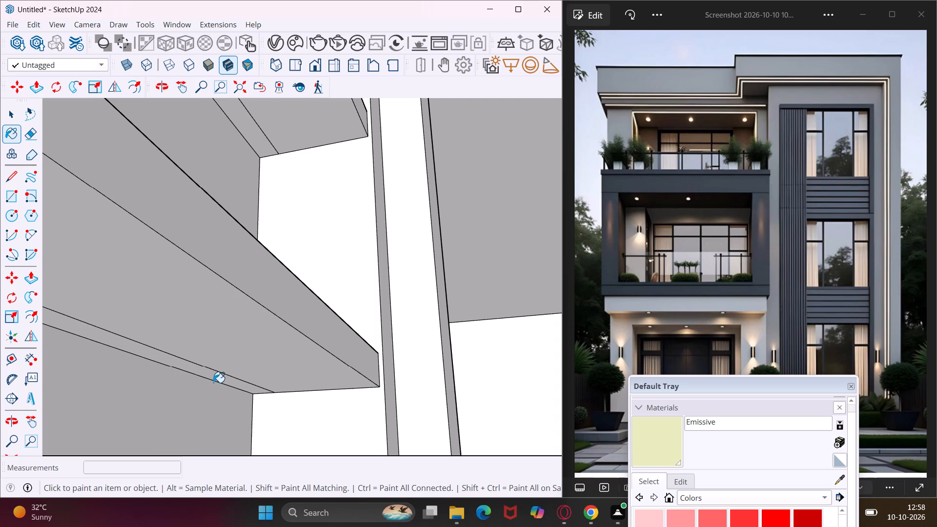
left_click(215, 381)
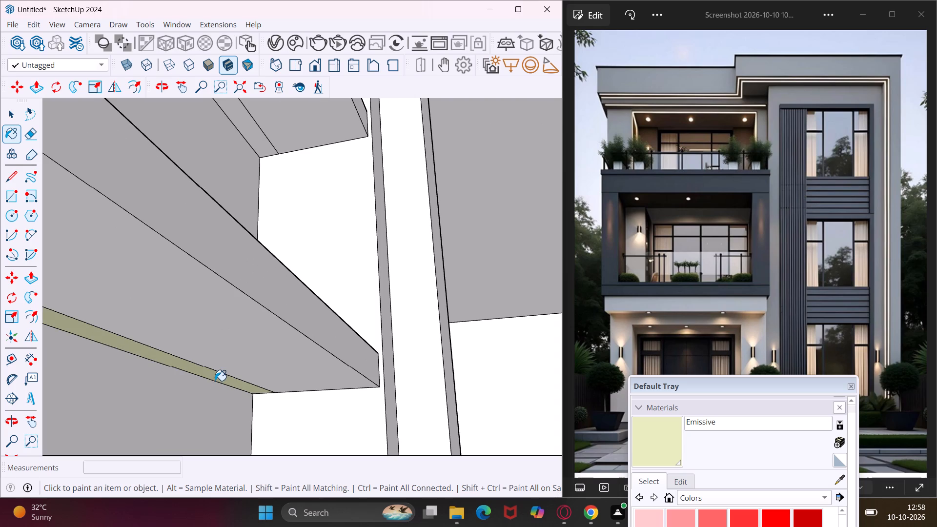
middle_click_drag(215, 381, 194, 420)
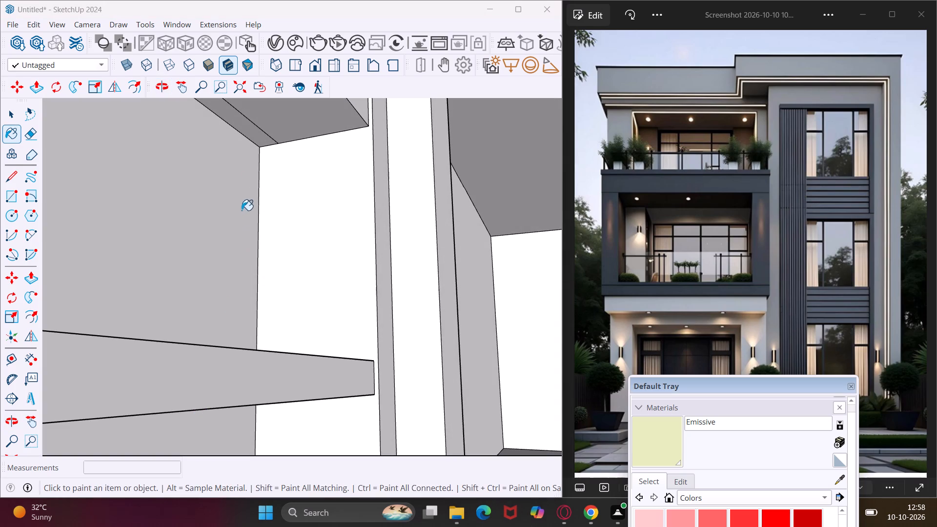
Apply the Emissive material to the thin rear strip on the underside of the second shelf.
left_click(258, 138)
Apply the Emissive material to the thin rear strip on the underside of the uppermost shelf.
middle_click_drag(258, 138, 256, 186)
scroll(253, 183, "down", 3)
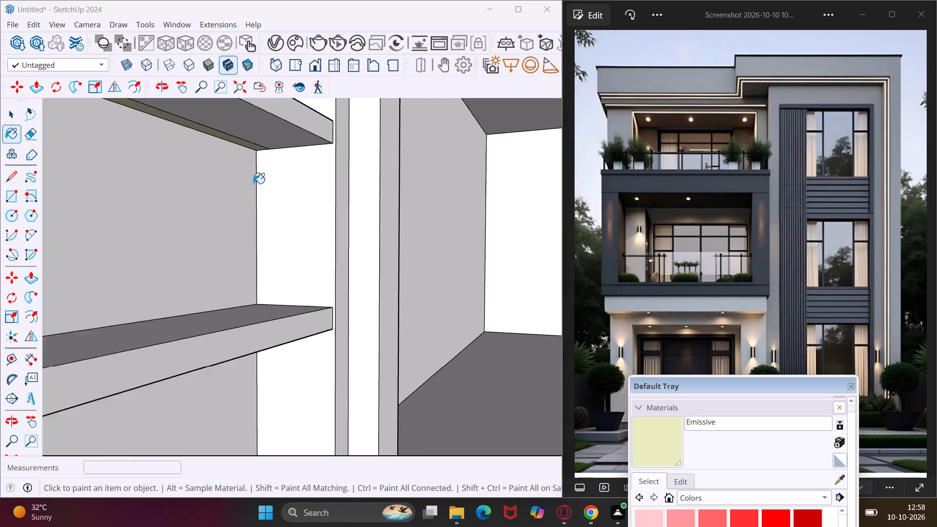
scroll(253, 183, "down", 12)
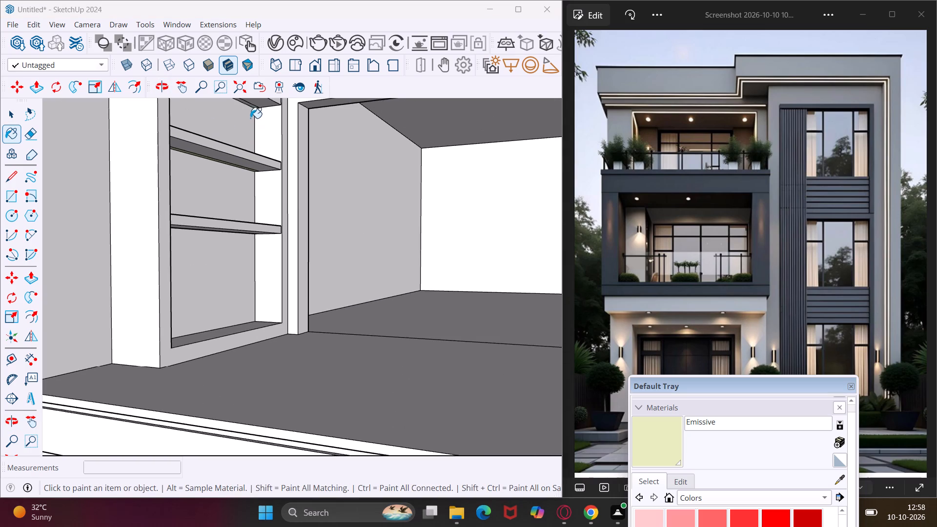
scroll(250, 109, "up", 11)
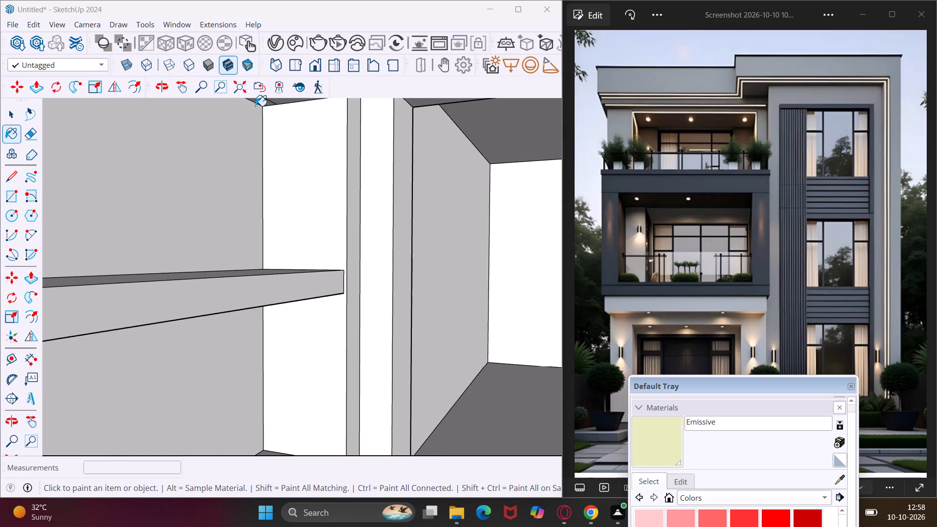
left_click(258, 105)
scroll(269, 102, "up", 4)
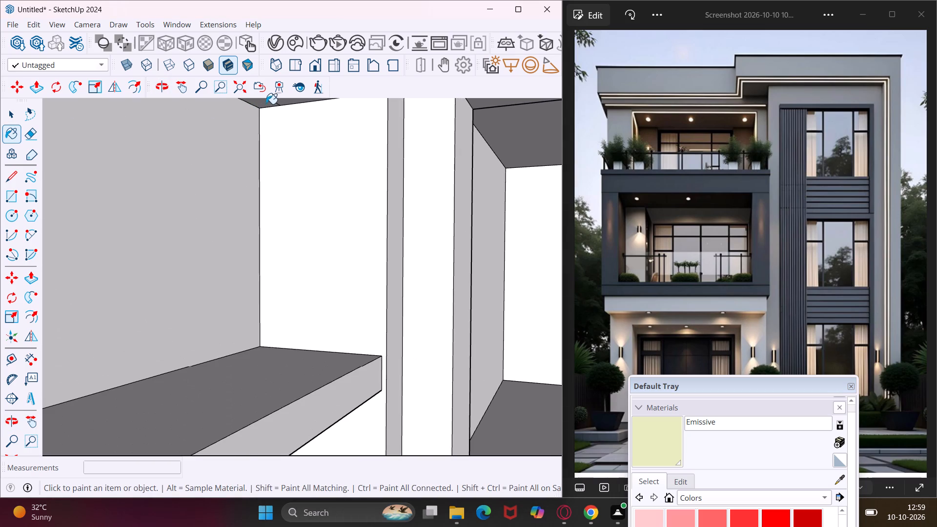
left_click(265, 105)
Apply the Emissive material to the thin rear strip on the ceiling of the shelf niche and finish with the Paint Bucket tool.
middle_click_drag(267, 108, 259, 183)
scroll(252, 181, "down", 5)
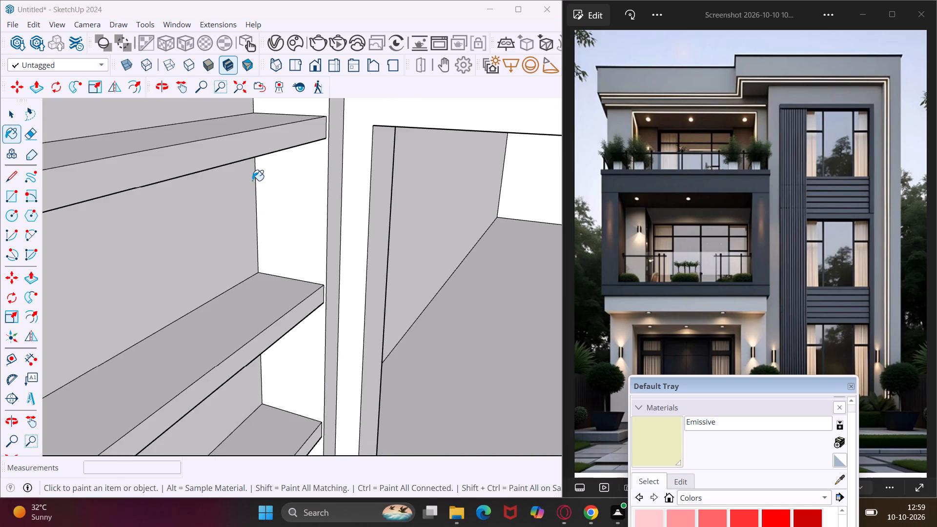
scroll(252, 181, "down", 15)
middle_click_drag(222, 177, 217, 157)
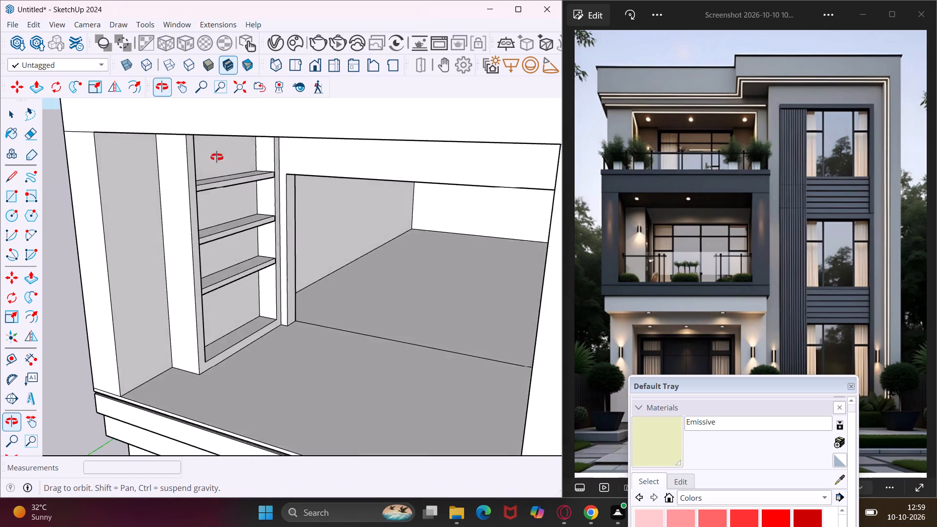
middle_click_drag(217, 157, 203, 106)
scroll(216, 135, "up", 13)
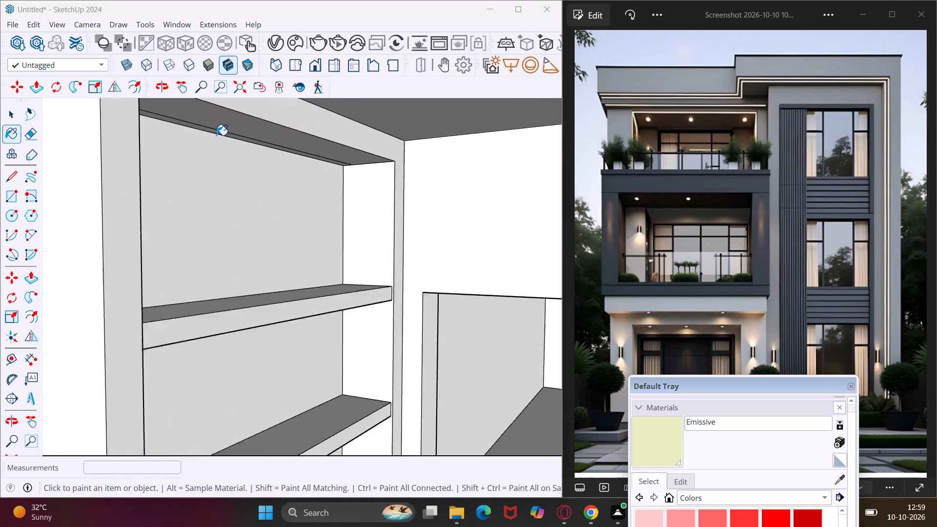
scroll(216, 135, "up", 10)
left_click(222, 128)
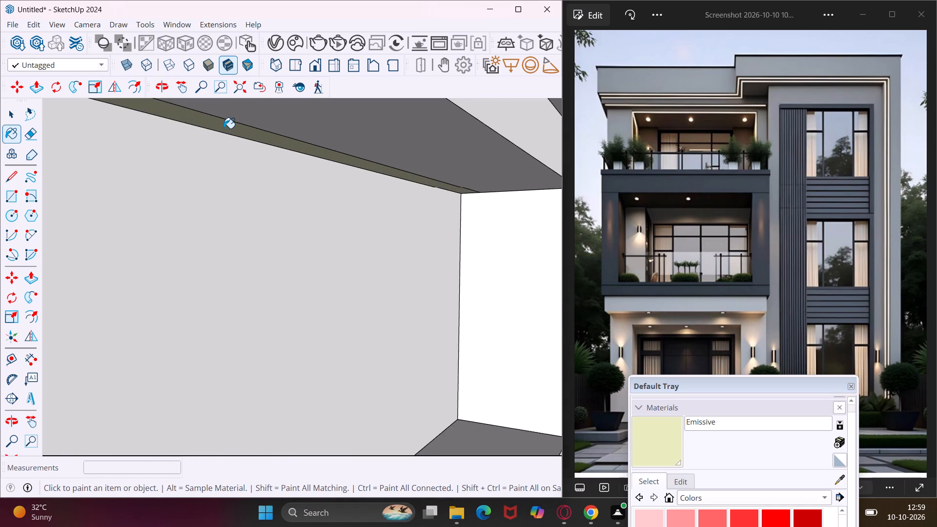
key("Escape")
key("space")
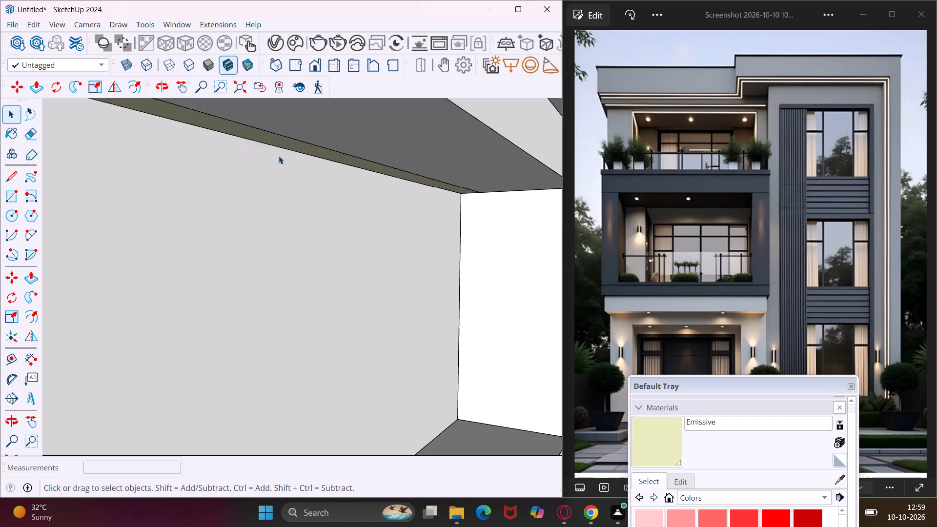
Examine the whole house from the front and side, including the panel standing in front of the middle-floor balcony.
middle_click_drag(303, 168, 265, 179)
scroll(266, 179, "down", 5)
middle_click_drag(265, 229, 299, 228)
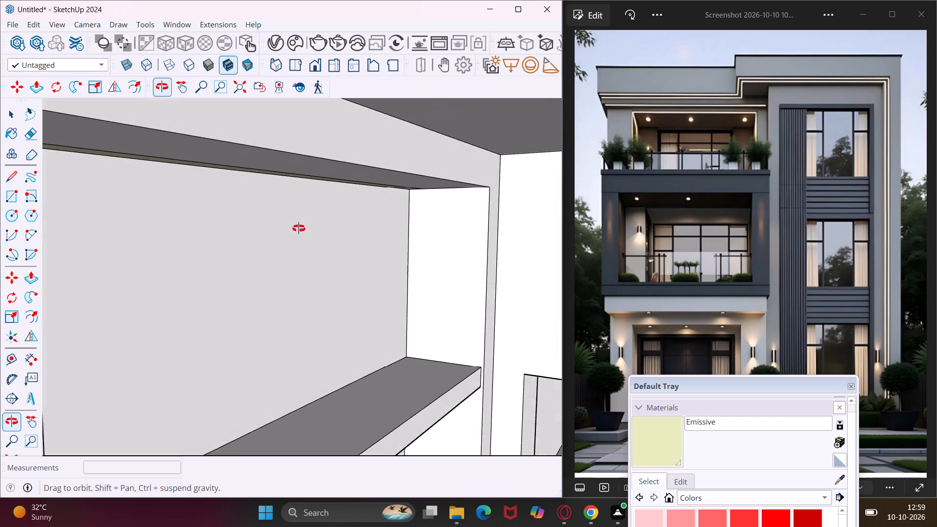
middle_click_drag(299, 228, 309, 229)
scroll(306, 227, "down", 19)
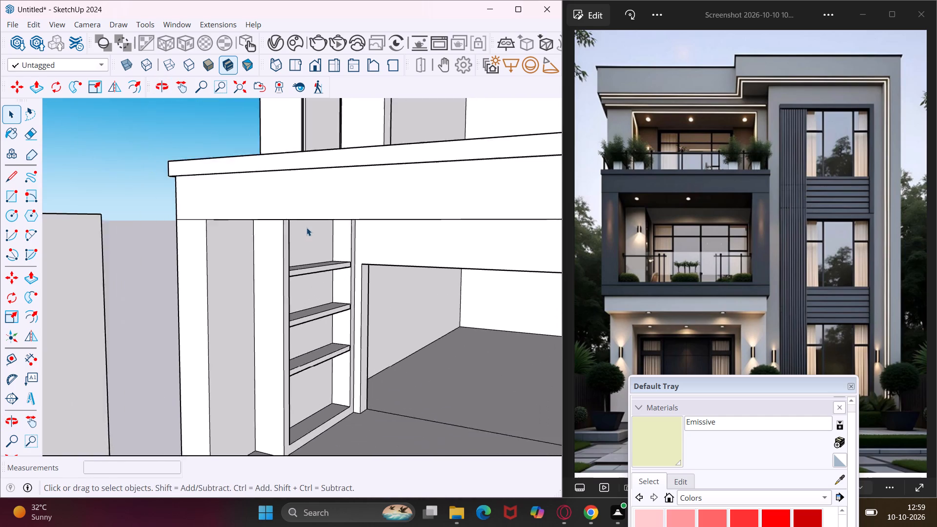
middle_click_drag(321, 257, 374, 257)
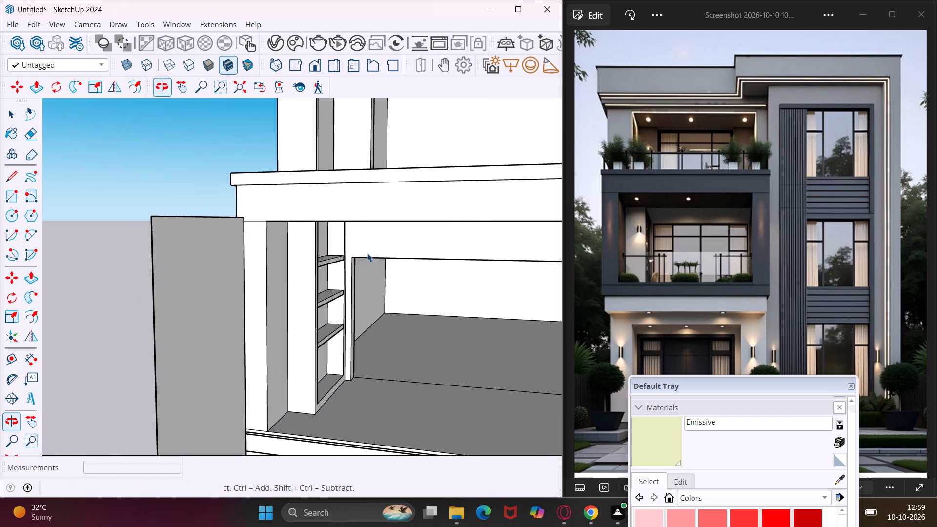
scroll(332, 243, "down", 12)
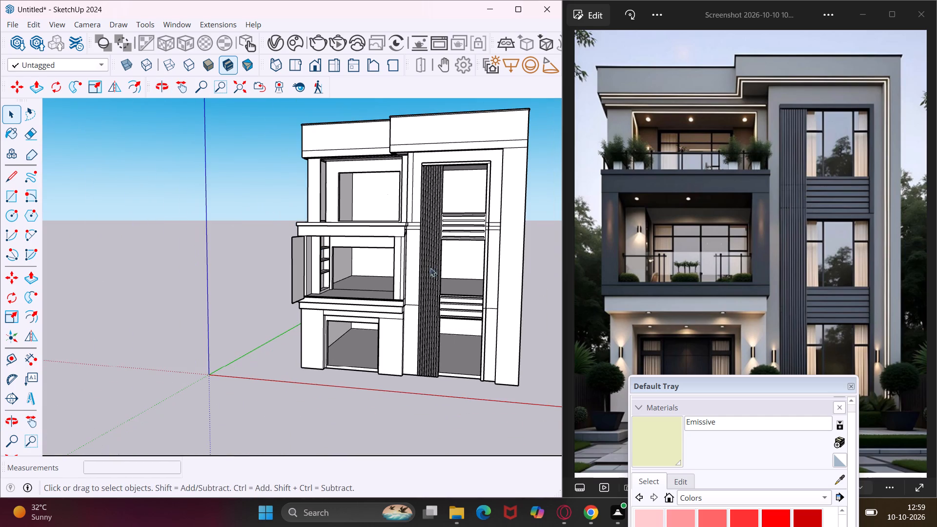
middle_click_drag(435, 273, 527, 279)
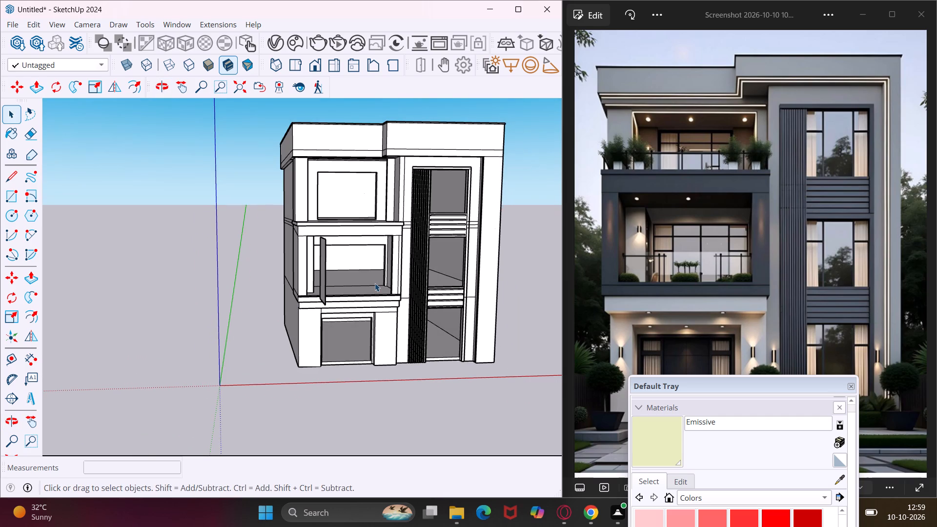
scroll(372, 283, "up", 2)
middle_click_drag(372, 283, 434, 277)
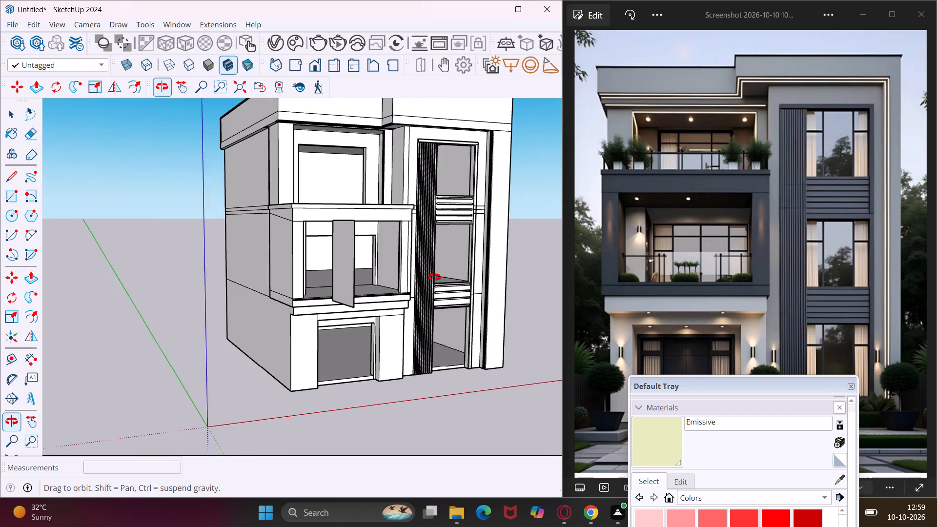
middle_click_drag(434, 277, 543, 285)
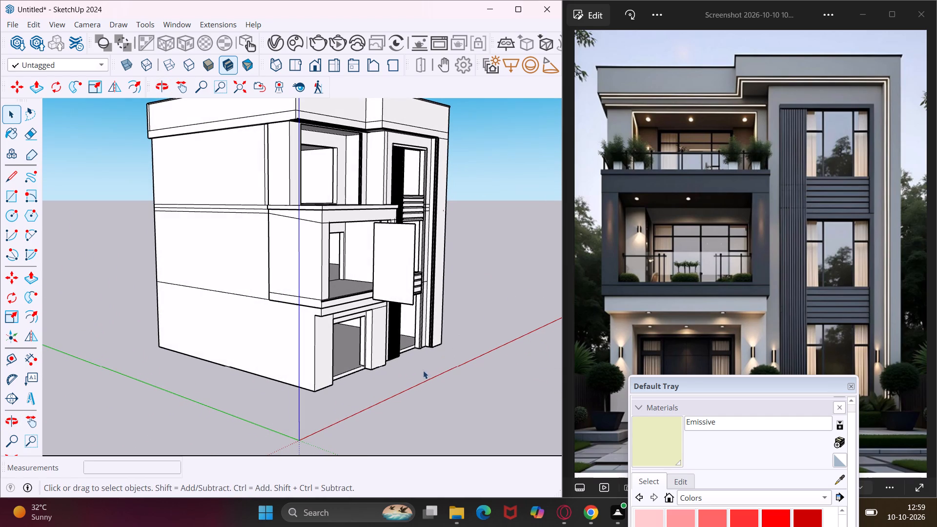
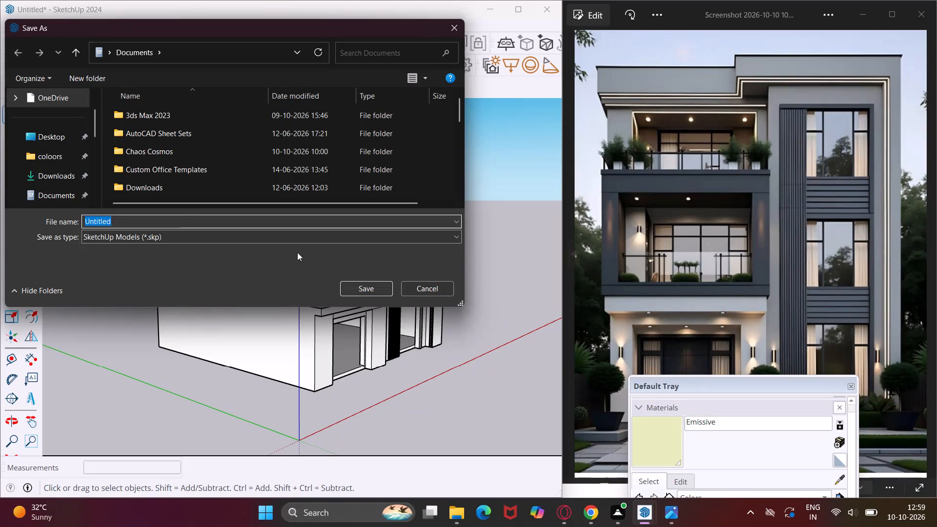
Save the house model as 0011 in SketchUp Models (*.skp) format in the FUJI folder on the Desktop.
left_click(121, 218)
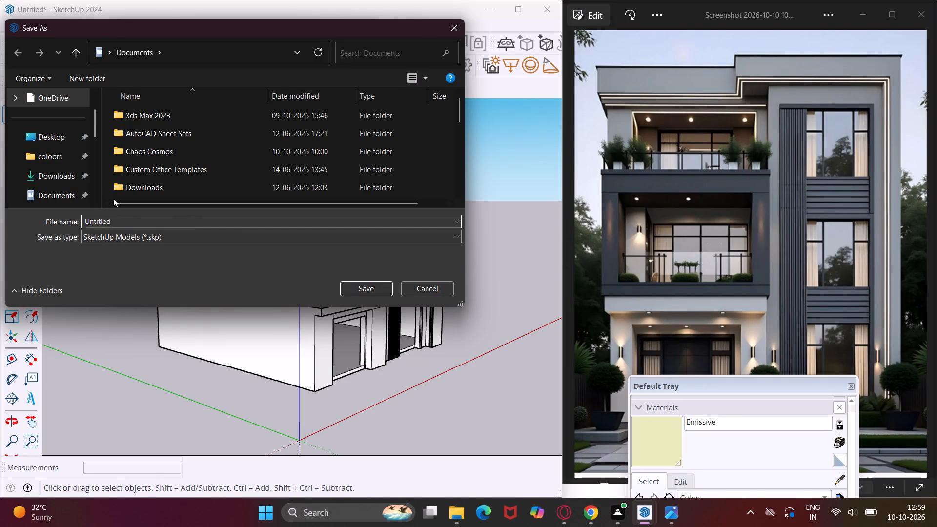
left_click(65, 143)
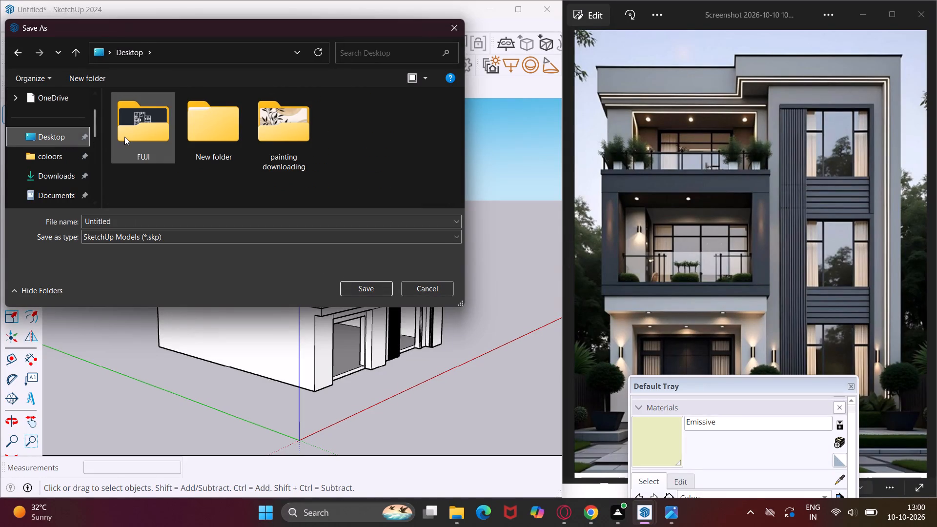
left_click(129, 137)
double_click(129, 137)
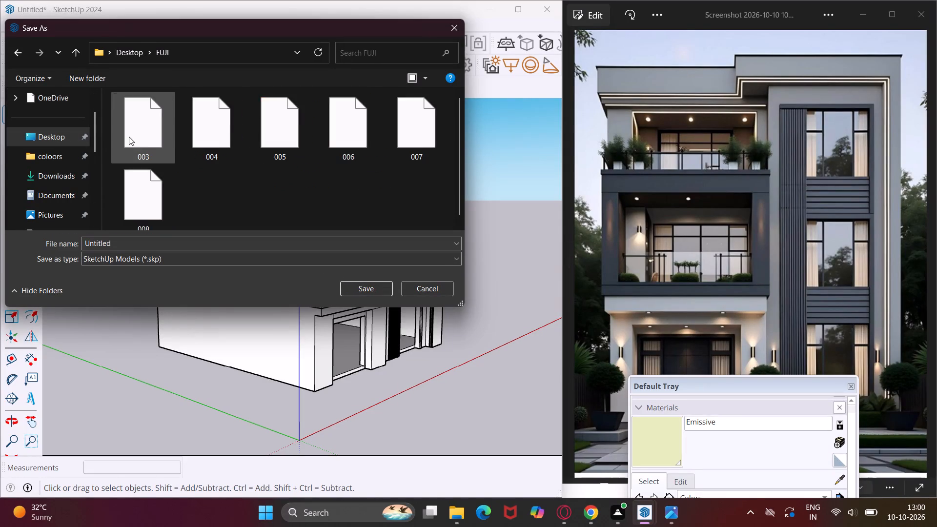
left_click(282, 241)
key("BackSpace")
key("BackSpace")
key("BackSpace")
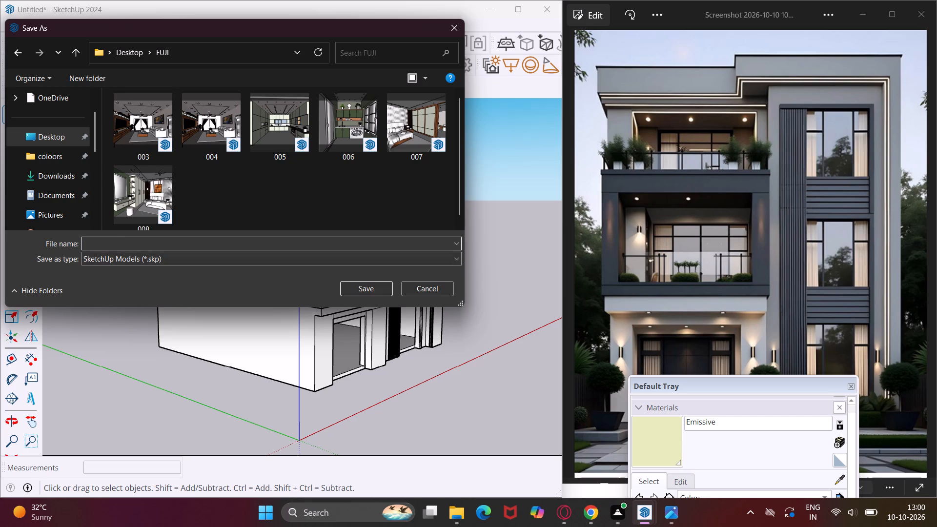
type("00")
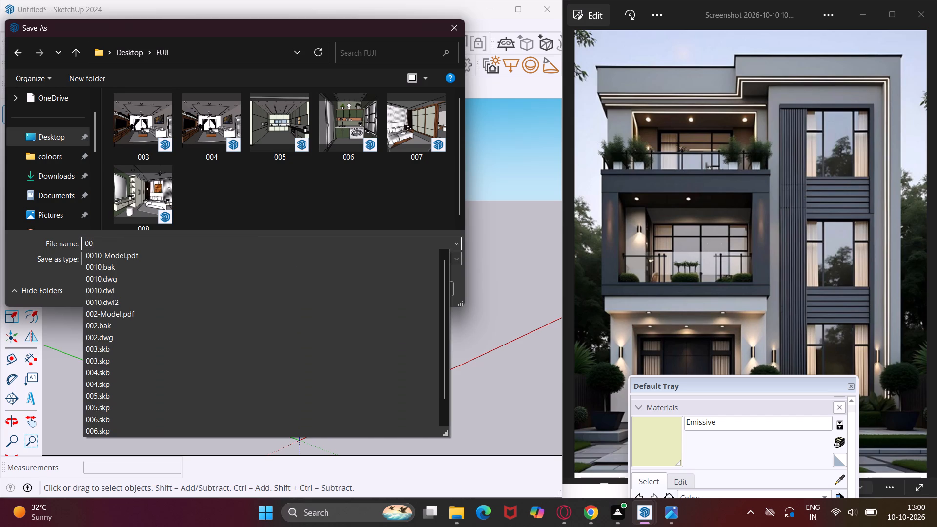
type("11")
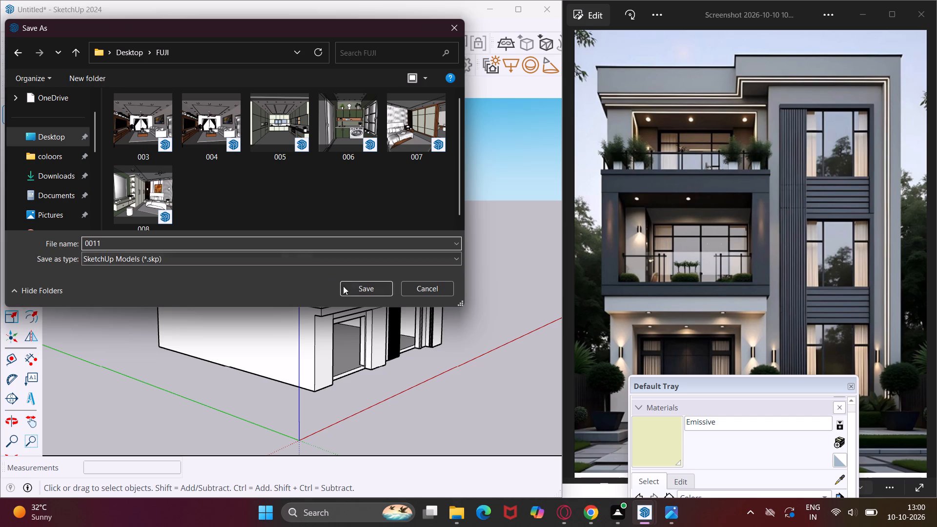
left_click(361, 292)
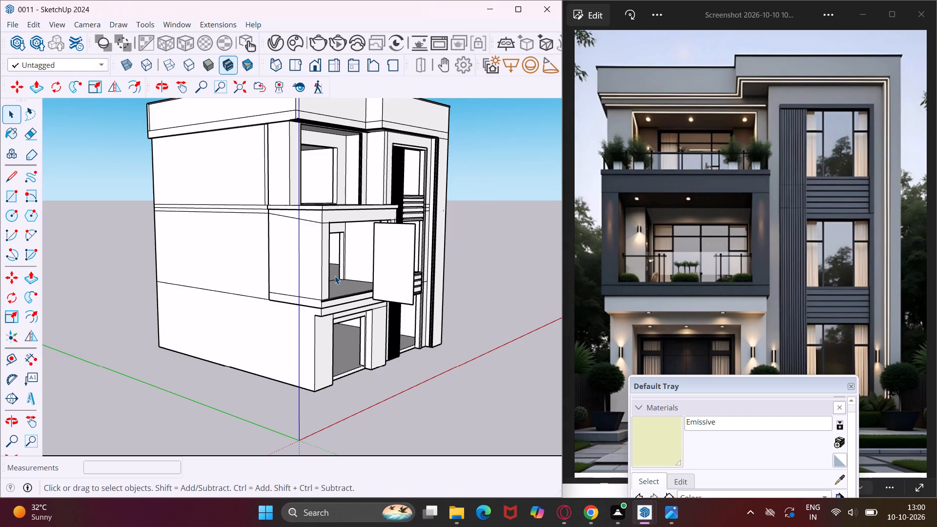
key("ctrl+s")
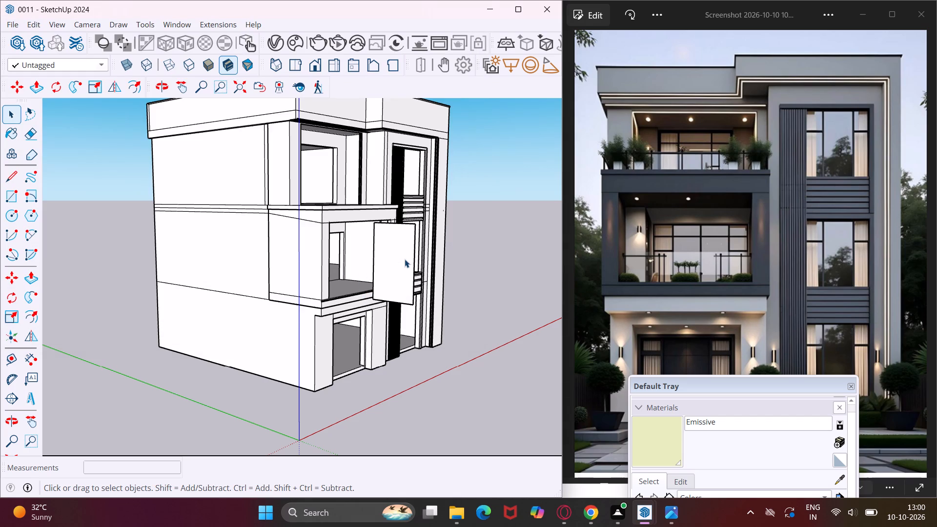
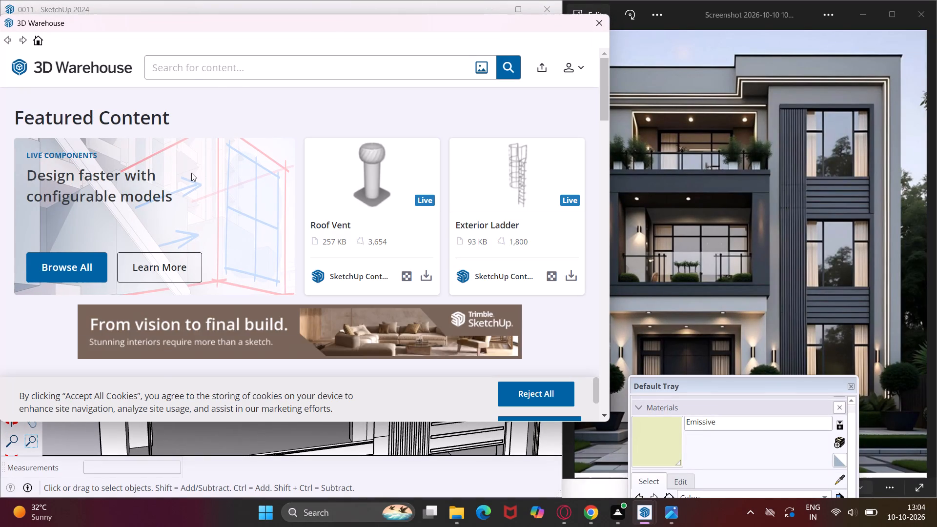
Search 3D Warehouse for "glass realing".
scroll(163, 271, "down", 4)
left_click(198, 75)
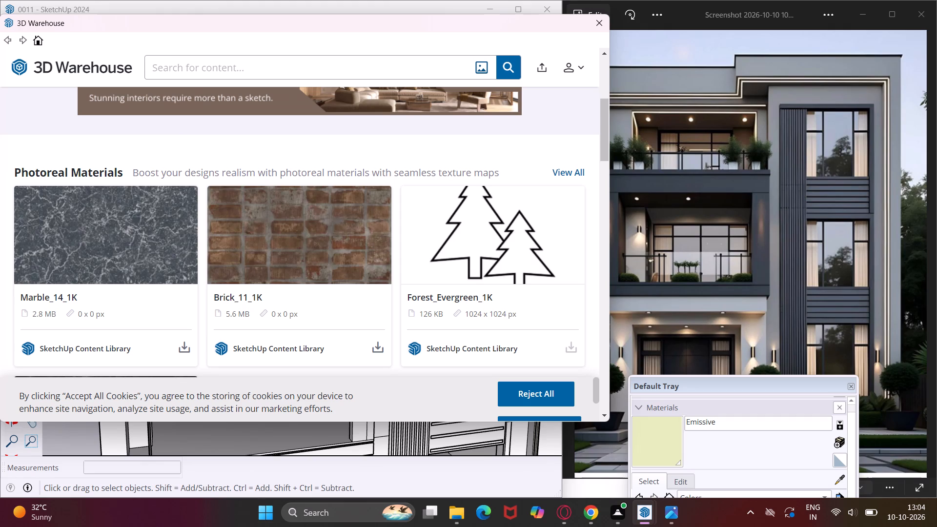
type("glass")
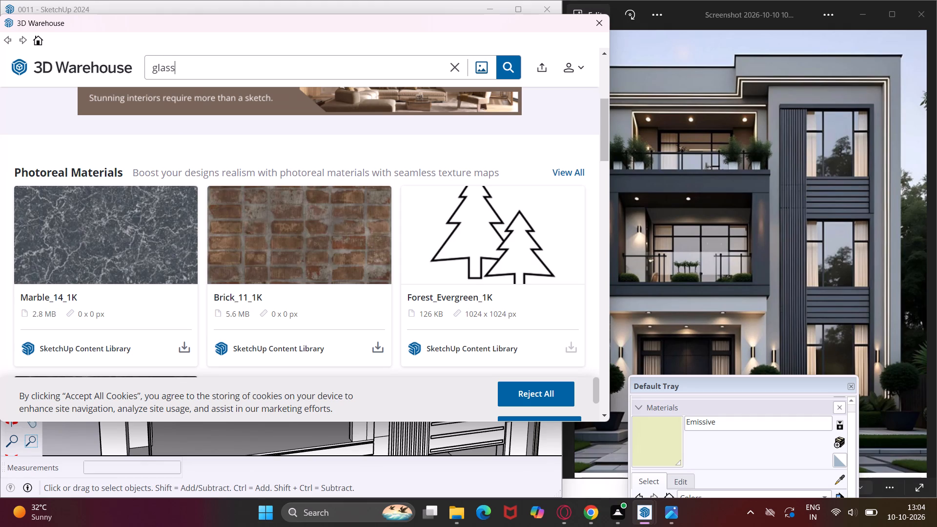
key("space")
type("realing")
key("Return")
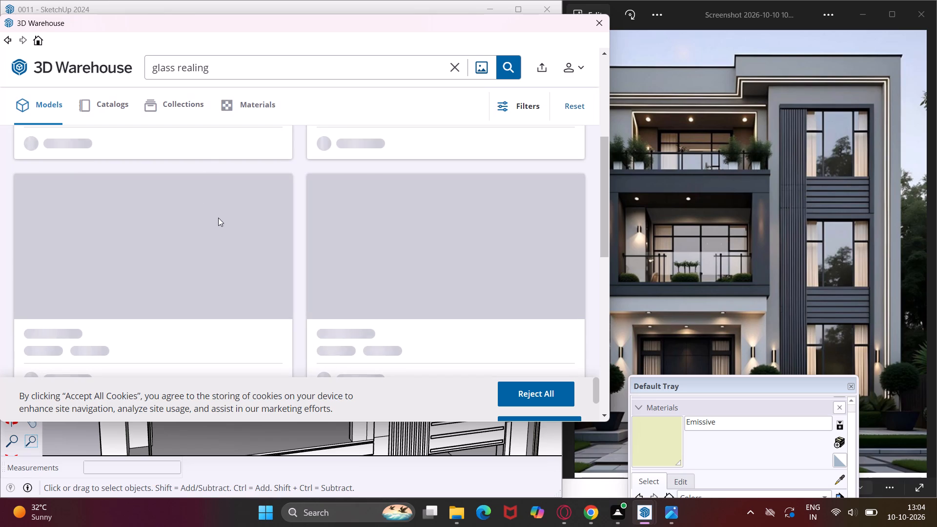
Browse the glass railing search results for a model that suits the facade's balconies.
scroll(214, 239, "down", 3)
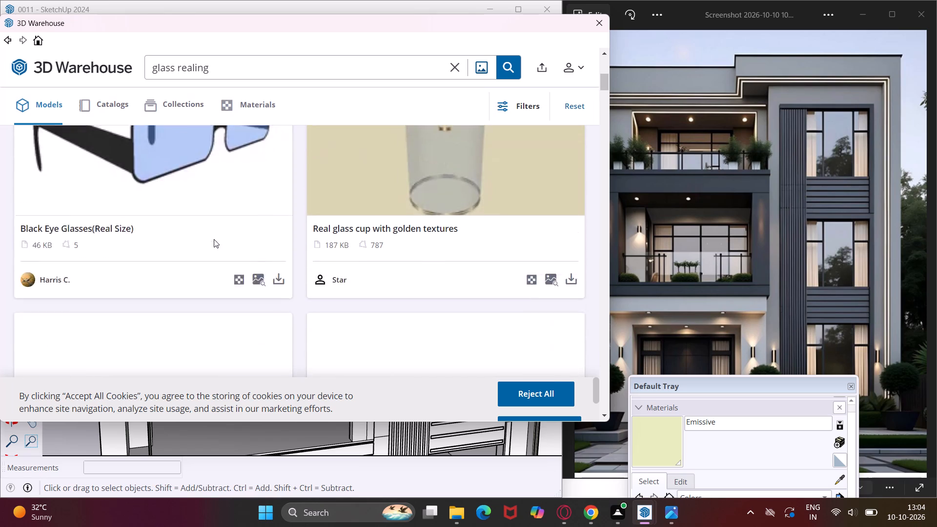
scroll(214, 239, "down", 7)
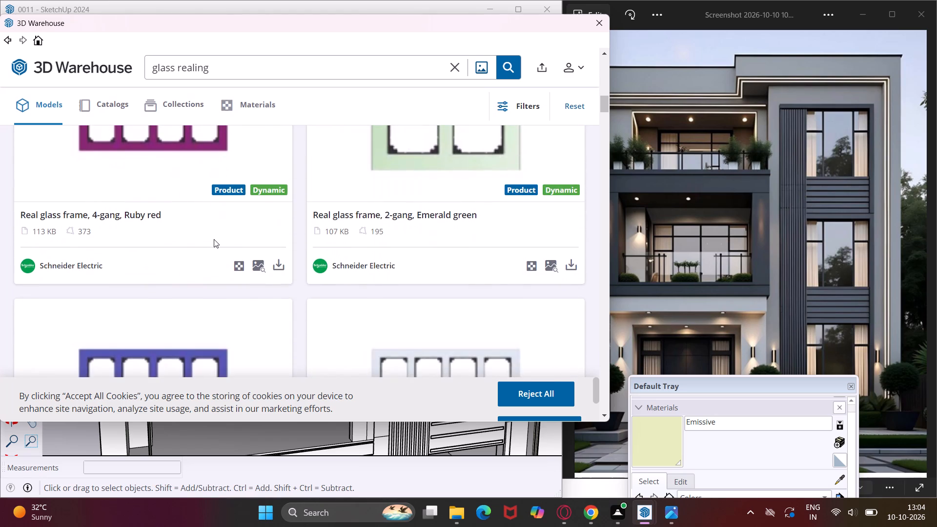
scroll(214, 239, "down", 9)
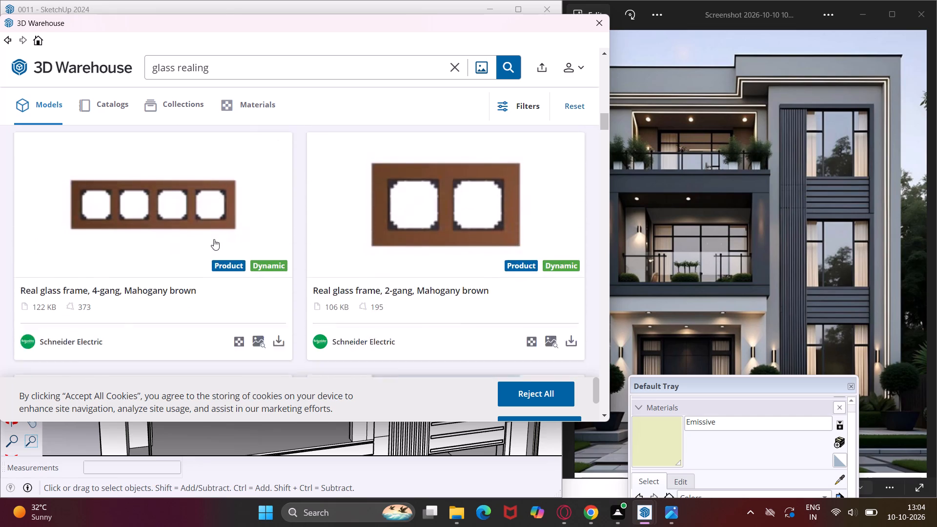
scroll(214, 239, "down", 12)
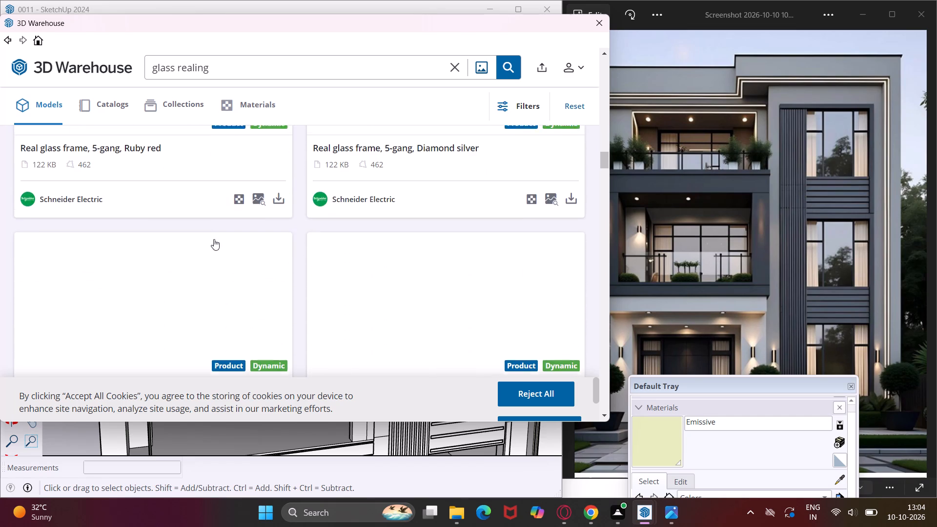
scroll(214, 239, "down", 9)
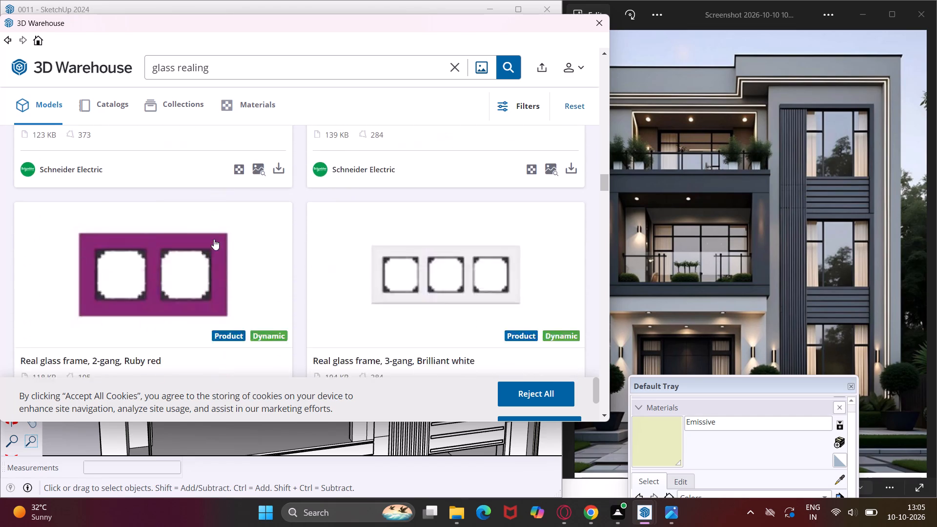
scroll(214, 239, "down", 2)
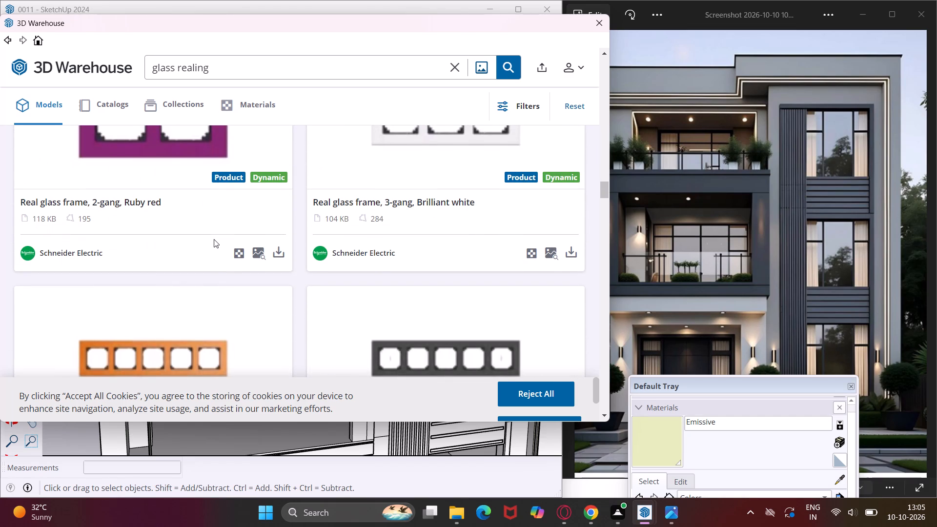
scroll(214, 239, "down", 11)
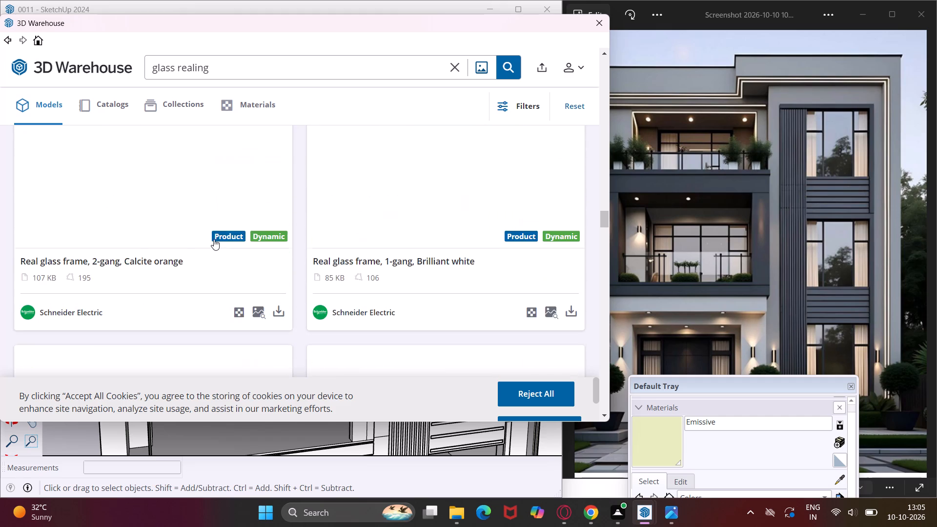
scroll(214, 239, "down", 10)
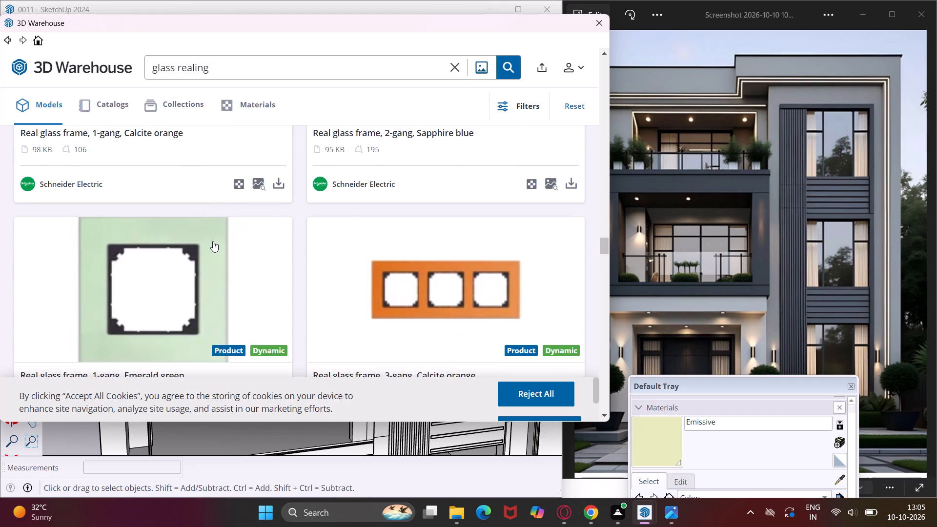
scroll(213, 241, "down", 8)
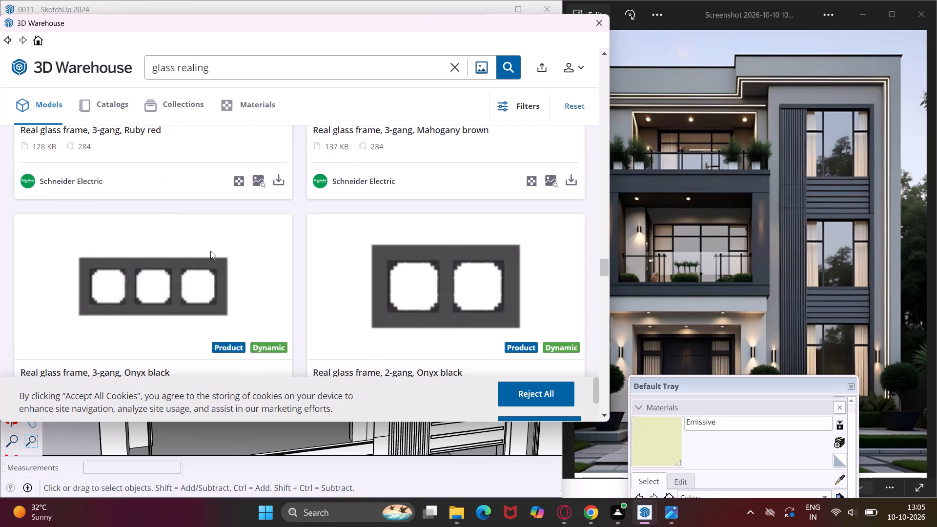
scroll(210, 251, "down", 8)
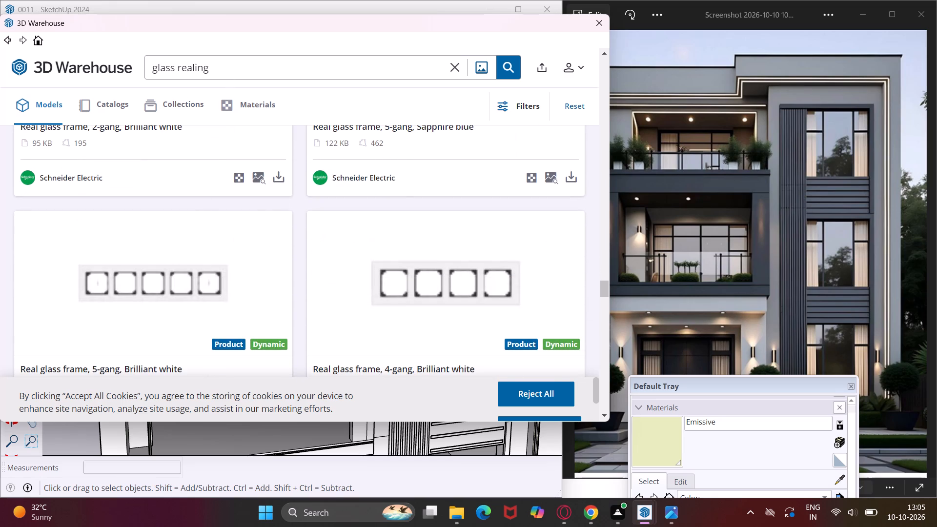
Replace the 3D Warehouse search with "glass door frame".
left_click(227, 71)
key("BackSpace")
key("BackSpace")
key("BackSpace")
key("BackSpace")
key("BackSpace")
key("BackSpace")
key("BackSpace")
key("BackSpace")
key("BackSpace")
key("BackSpace")
key("BackSpace")
key("BackSpace")
key("BackSpace")
key("BackSpace")
key("BackSpace")
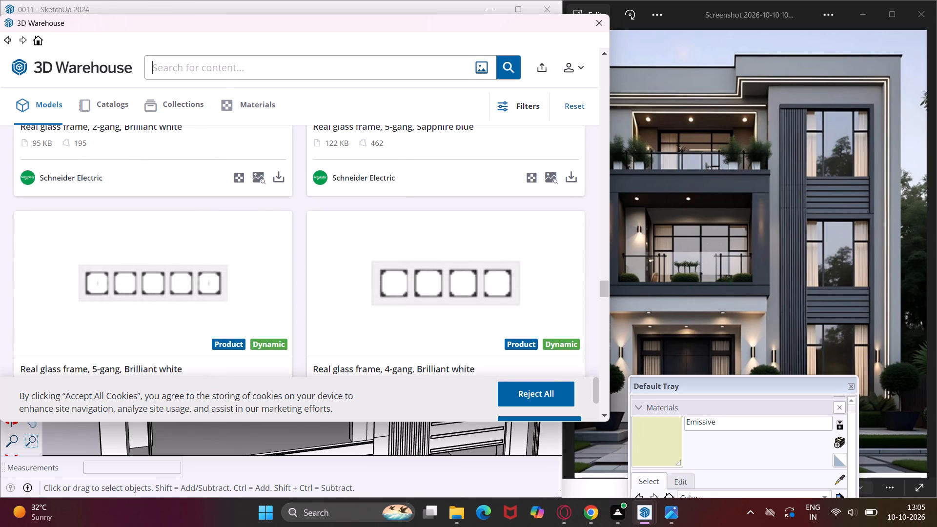
key("g")
type("la")
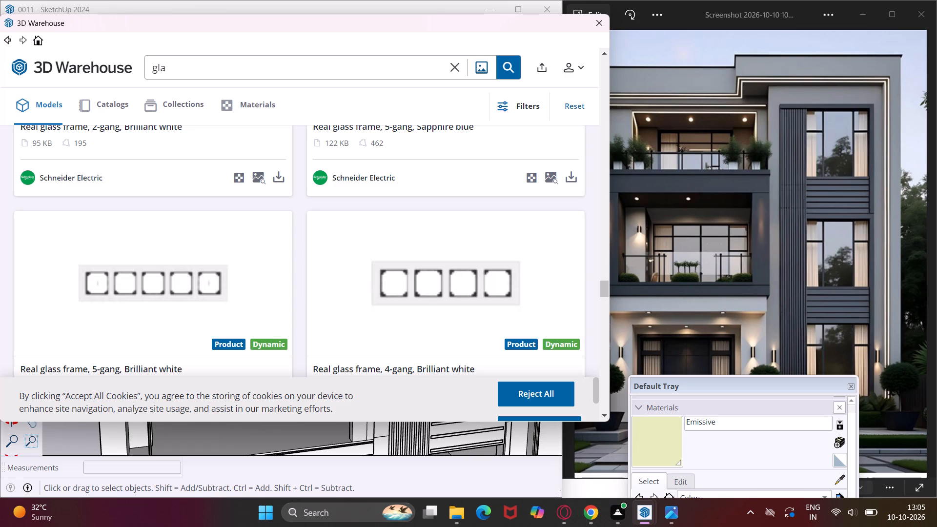
key("a")
type("s")
key("space")
key("BackSpace")
key("BackSpace")
key("BackSpace")
type("ss")
key("space")
type("doo")
type("r frame")
key("Return")
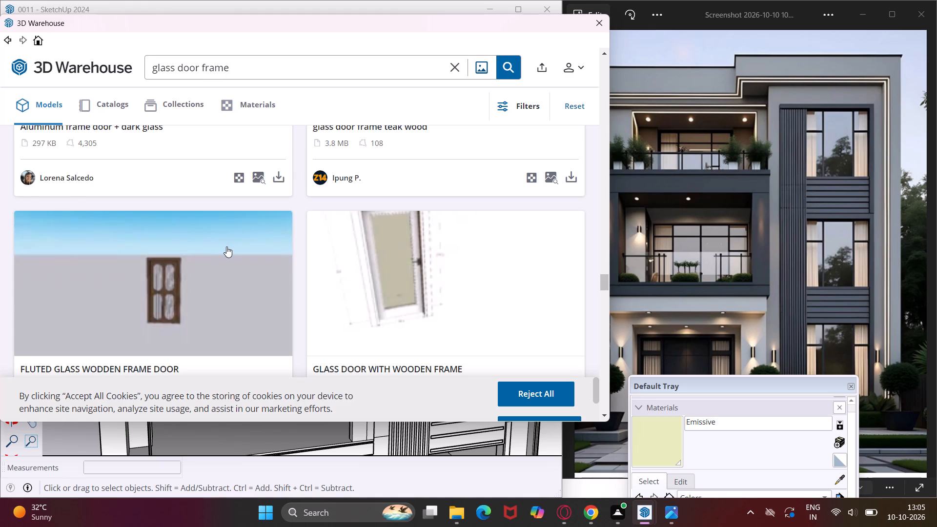
Examine the glass door frame models from the top of the results for one matching the reference facade.
scroll(229, 243, "up", 10)
scroll(229, 243, "up", 14)
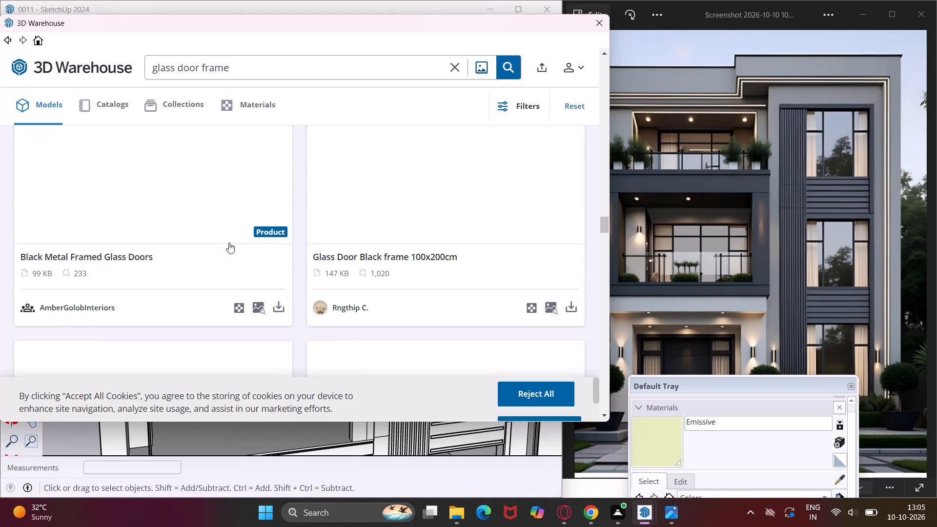
scroll(229, 243, "up", 20)
scroll(229, 243, "up", 18)
scroll(230, 243, "up", 17)
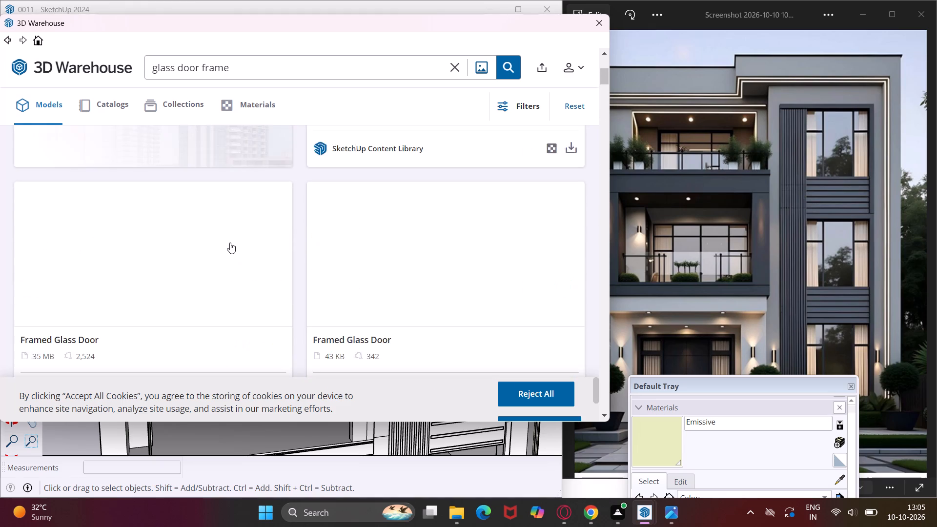
scroll(230, 243, "up", 10)
scroll(234, 246, "down", 6)
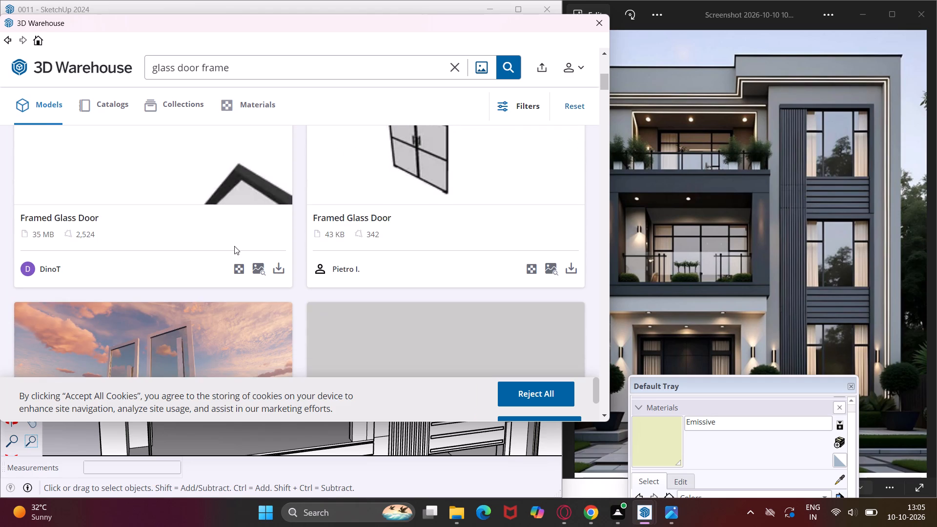
scroll(268, 247, "down", 10)
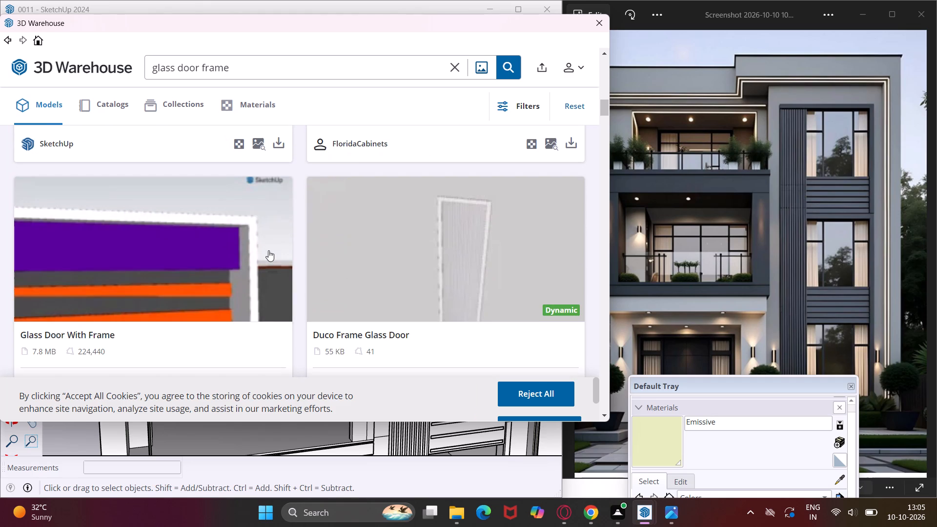
scroll(244, 239, "up", 4)
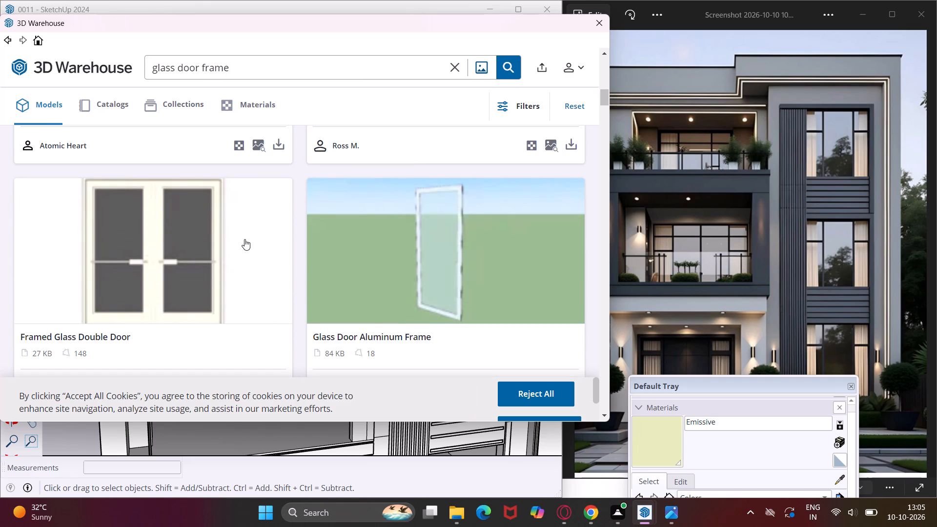
scroll(244, 239, "down", 12)
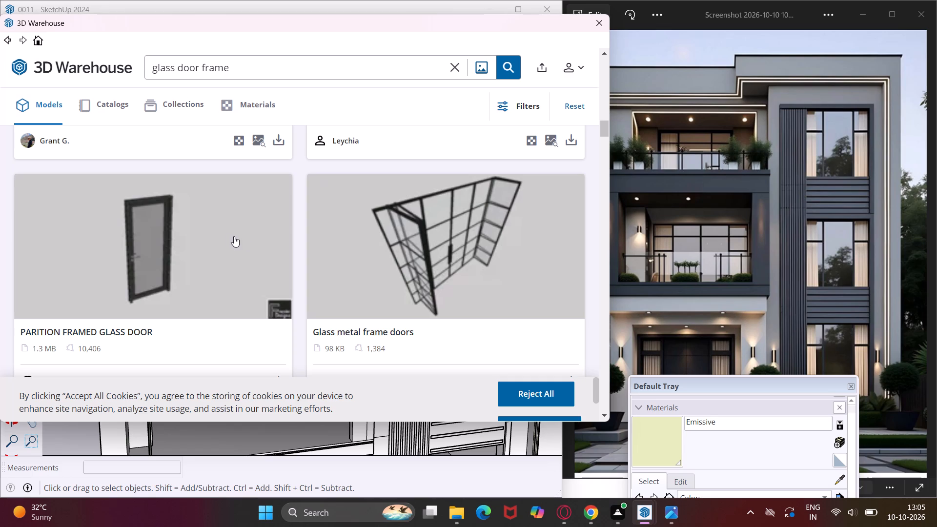
Broaden the model search to "glass frame" by removing the word door.
left_click(198, 70)
key("BackSpace")
key("BackSpace")
key("BackSpace")
key("BackSpace")
key("Return")
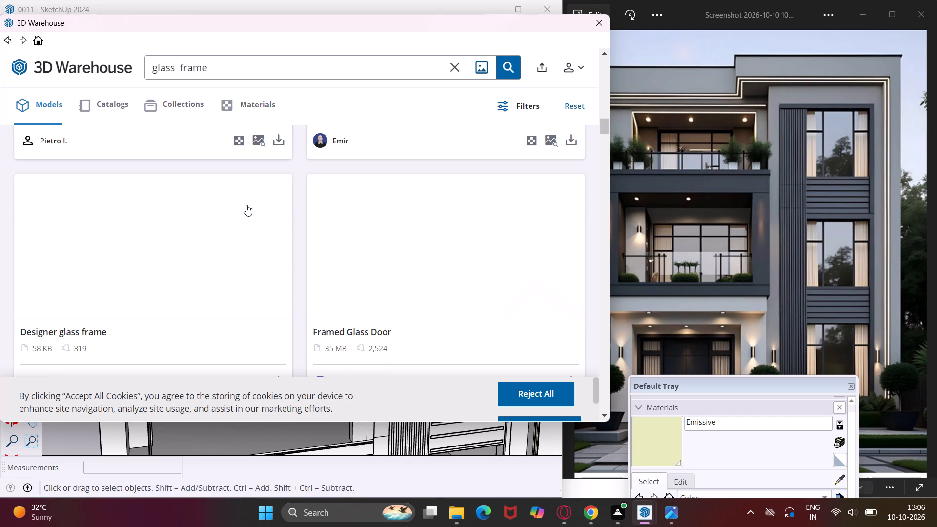
Examine the "glass frame" search results for framed doors or windows that match the reference facade's openings.
scroll(237, 235, "down", 6)
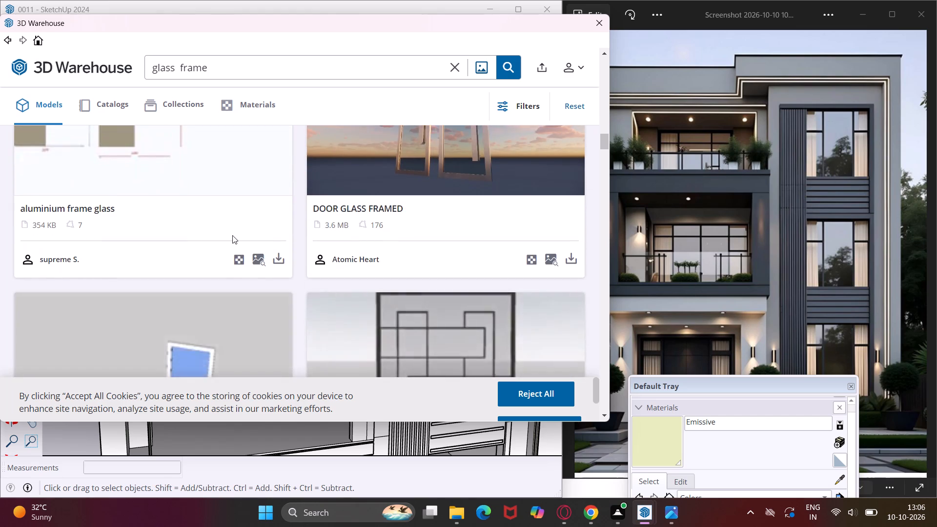
scroll(232, 235, "down", 5)
scroll(232, 235, "up", 4)
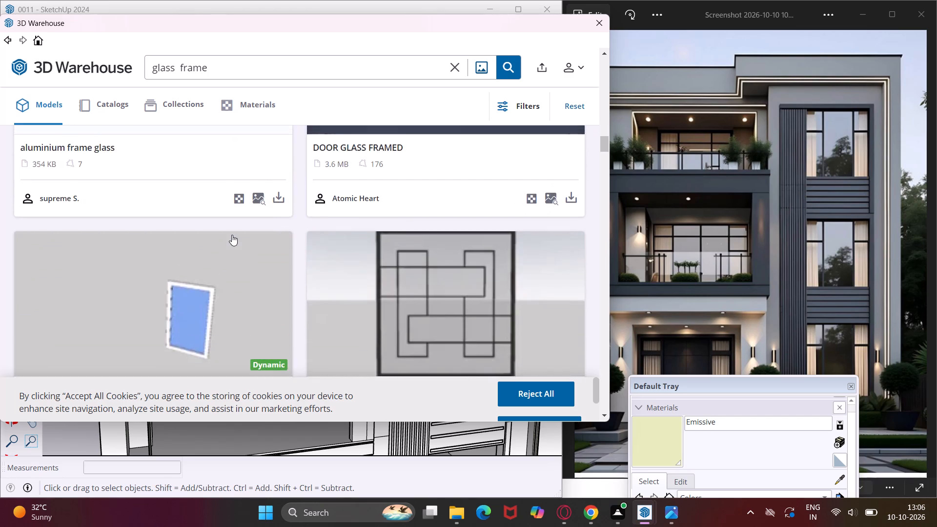
scroll(232, 235, "down", 11)
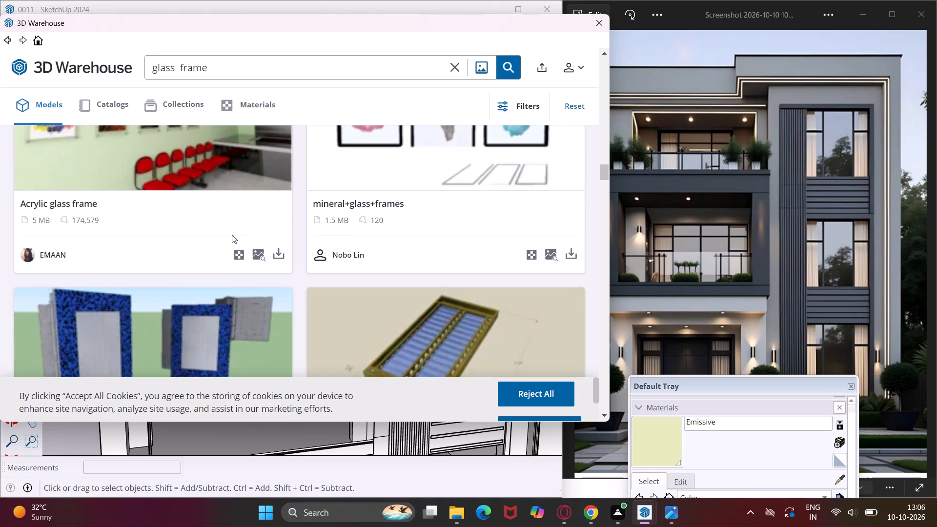
scroll(232, 235, "down", 5)
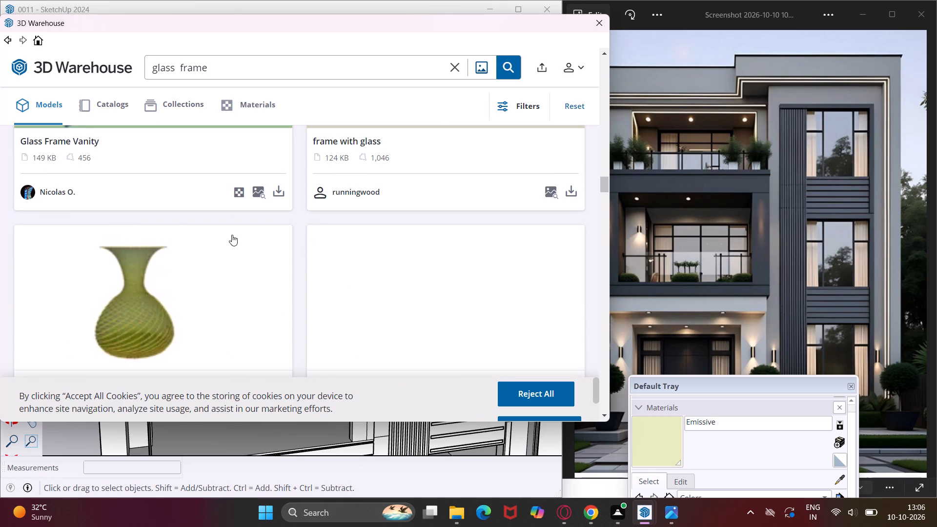
scroll(232, 235, "down", 3)
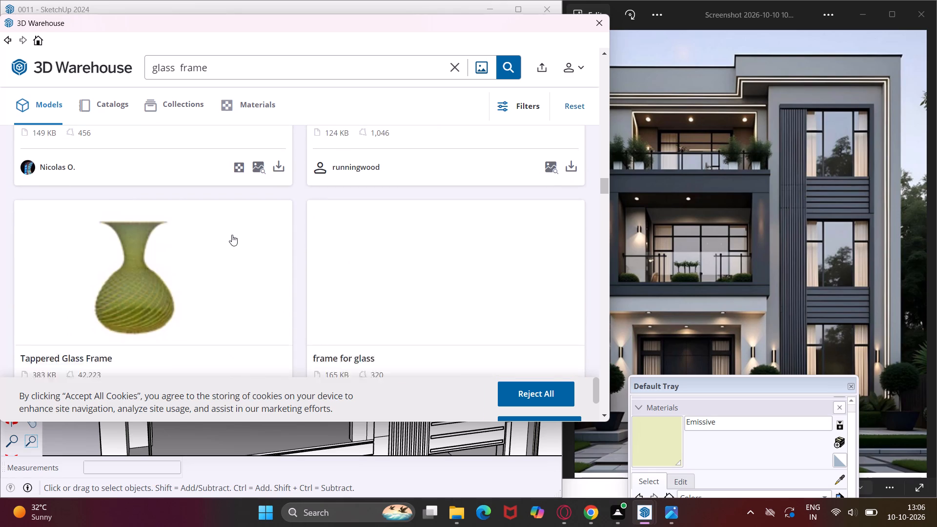
scroll(232, 235, "down", 9)
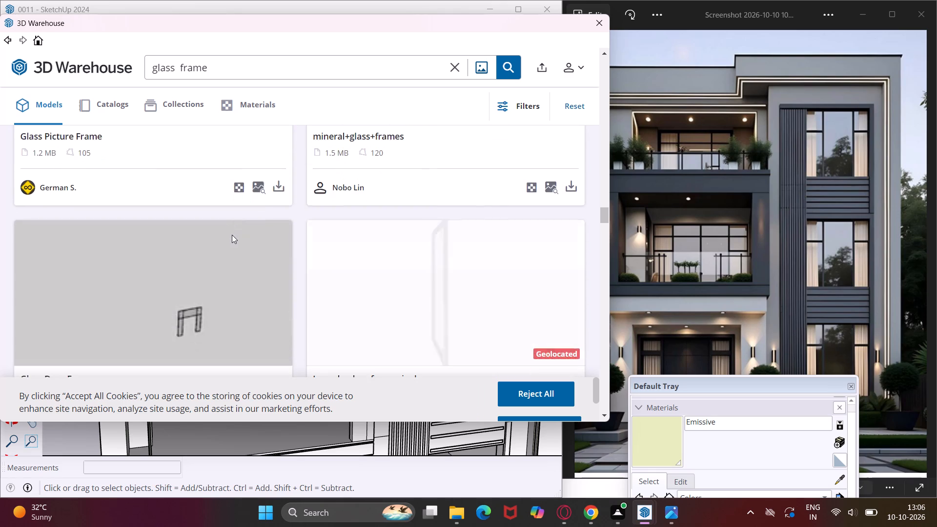
scroll(232, 235, "up", 1)
scroll(232, 235, "down", 8)
scroll(232, 235, "up", 2)
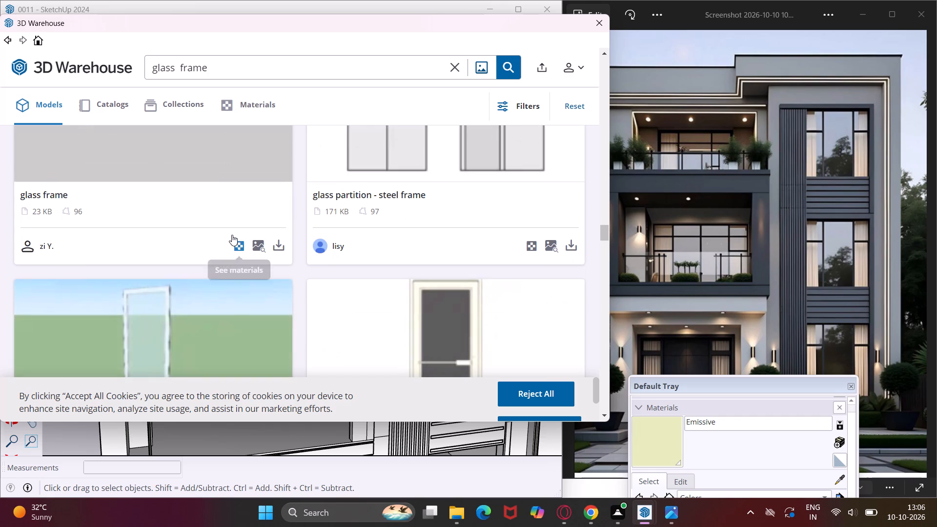
scroll(232, 235, "down", 6)
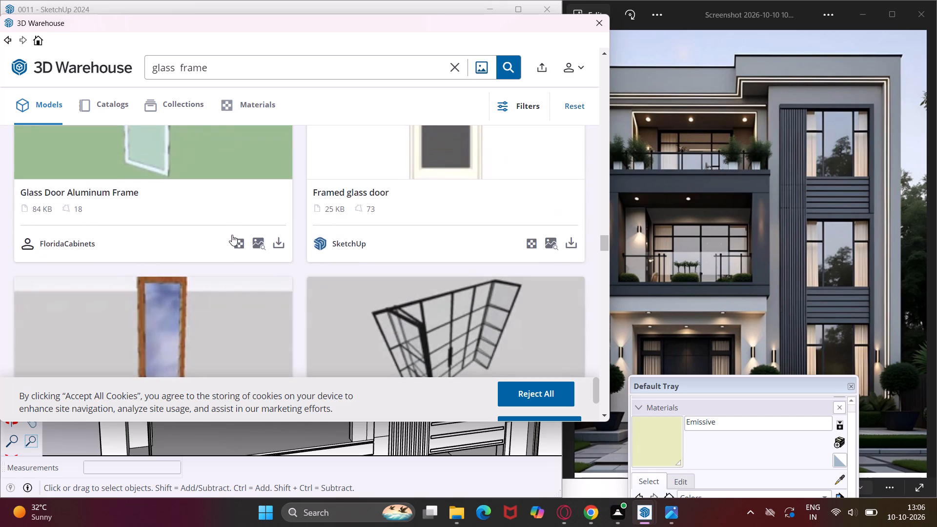
scroll(232, 235, "down", 8)
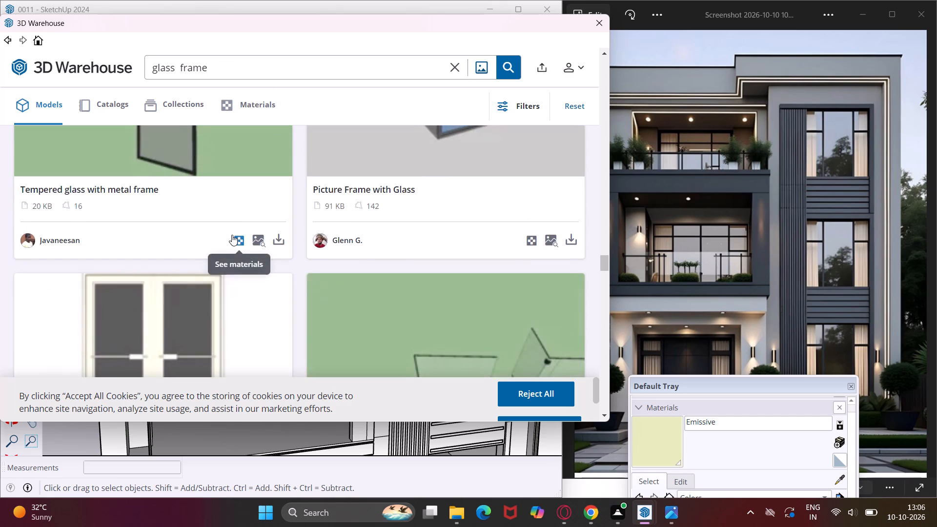
scroll(232, 235, "down", 20)
scroll(232, 235, "down", 5)
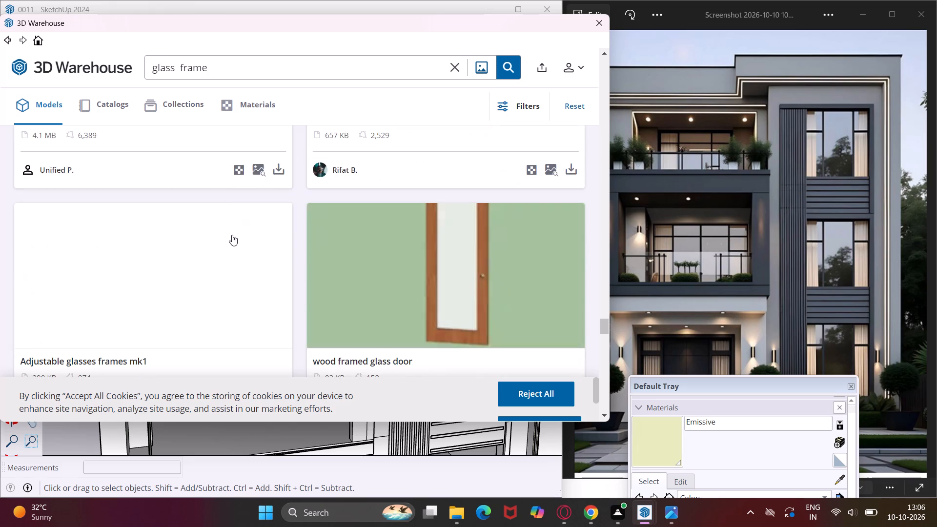
scroll(232, 235, "up", 3)
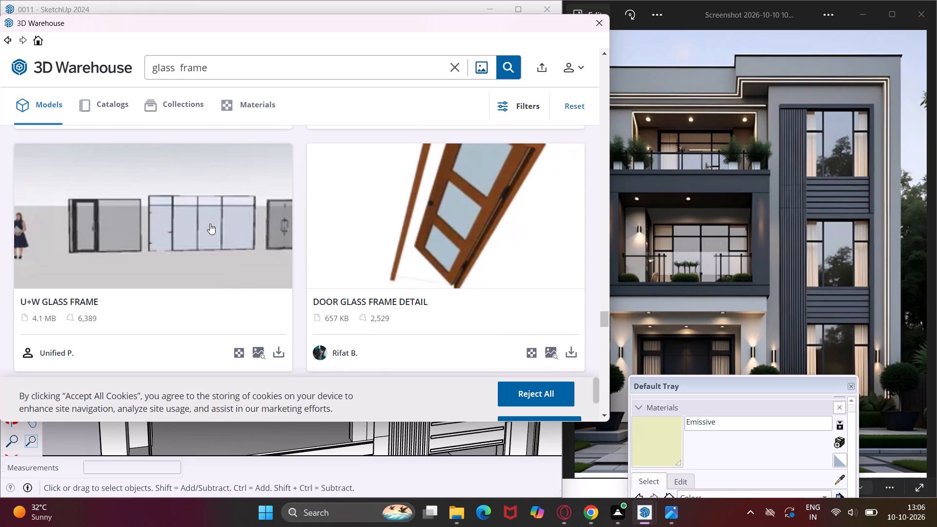
scroll(202, 223, "down", 14)
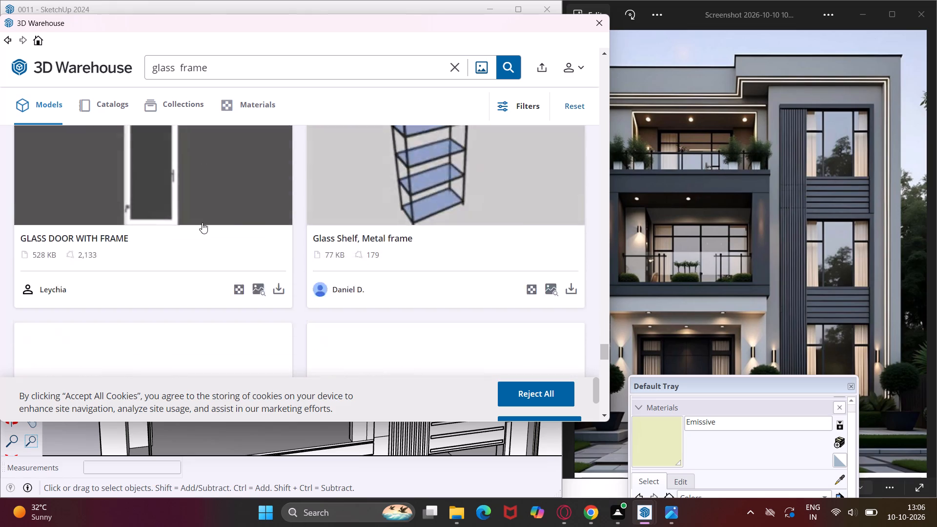
scroll(202, 223, "down", 7)
scroll(202, 223, "up", 5)
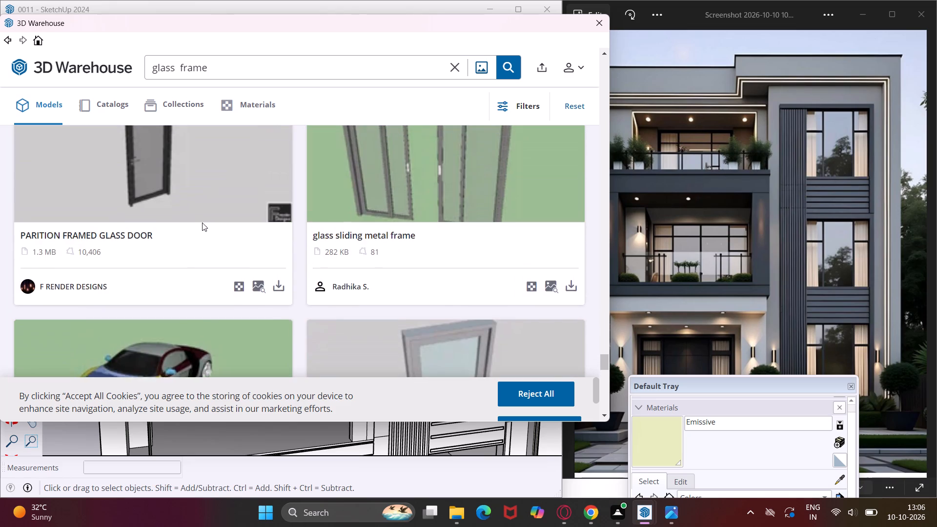
scroll(202, 223, "down", 6)
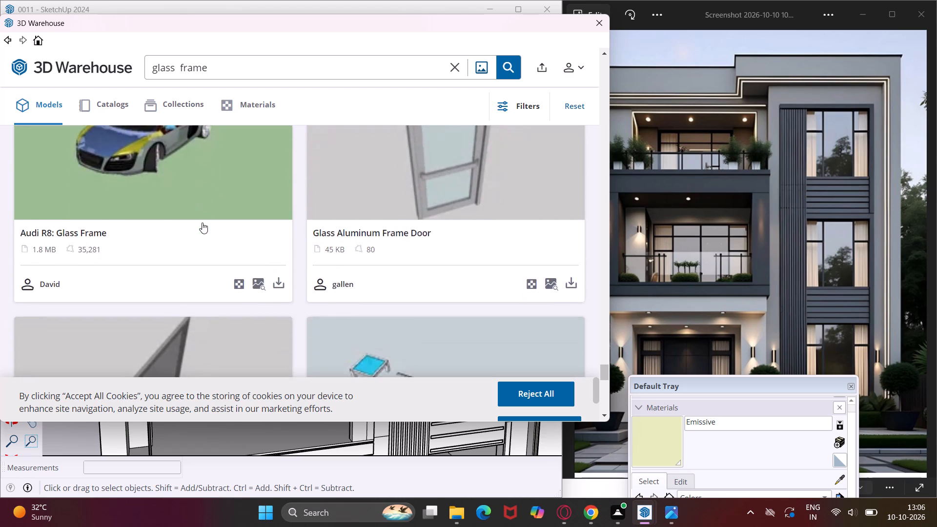
scroll(202, 223, "down", 11)
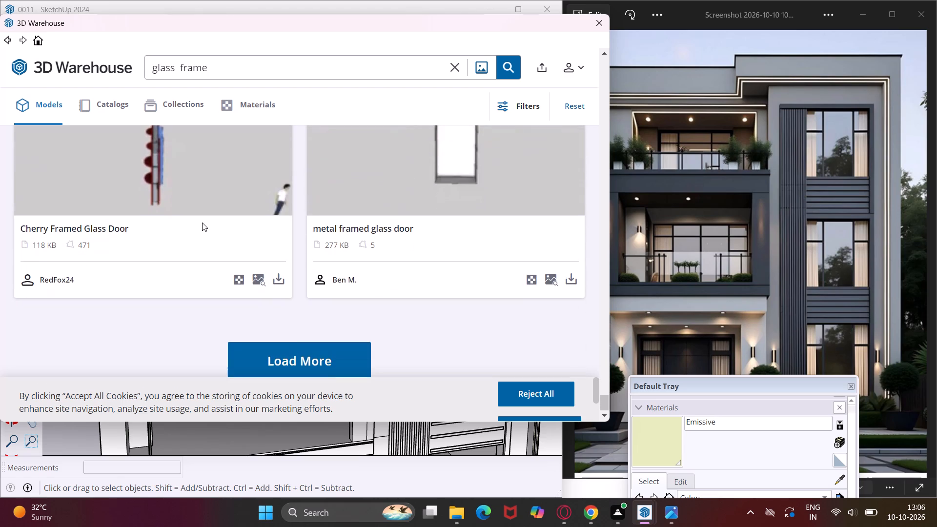
scroll(202, 223, "down", 2)
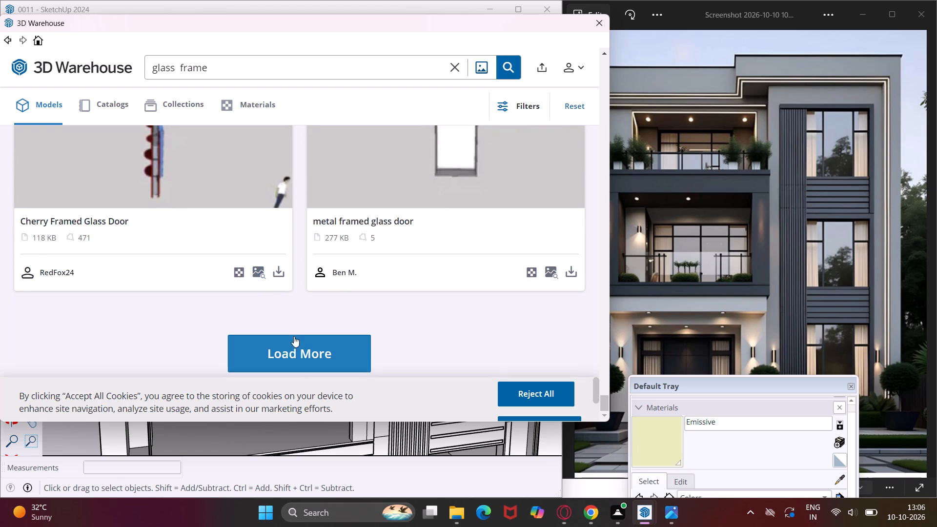
Load more "glass frame" results and examine them for a black-framed glass door matching the reference facade.
left_click(301, 347)
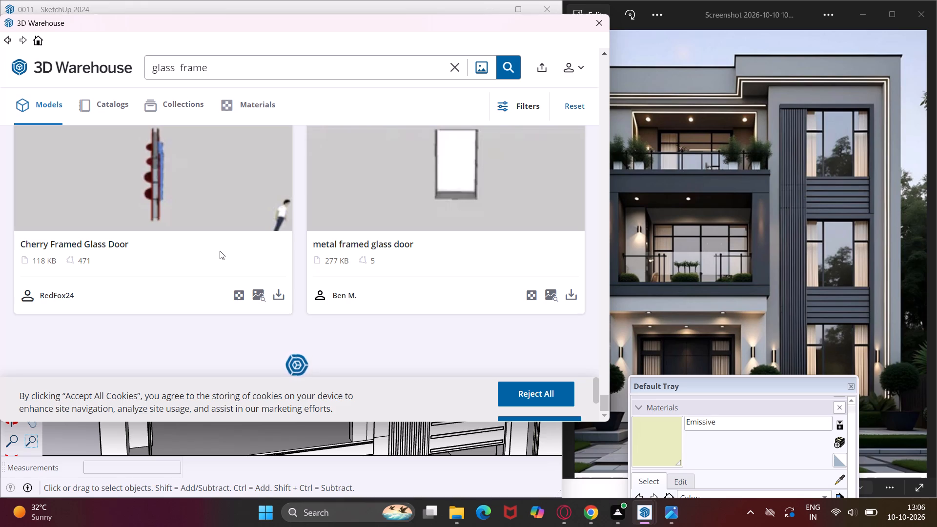
scroll(220, 250, "down", 5)
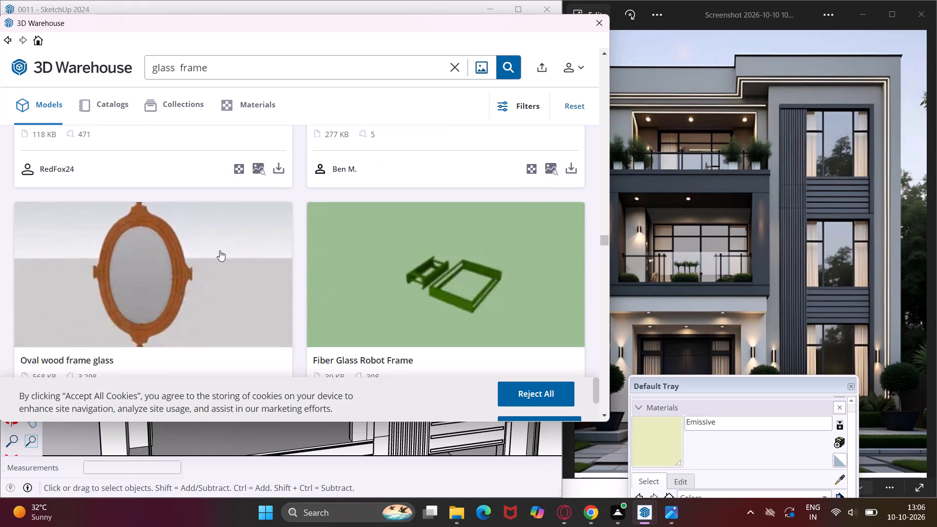
scroll(220, 250, "down", 8)
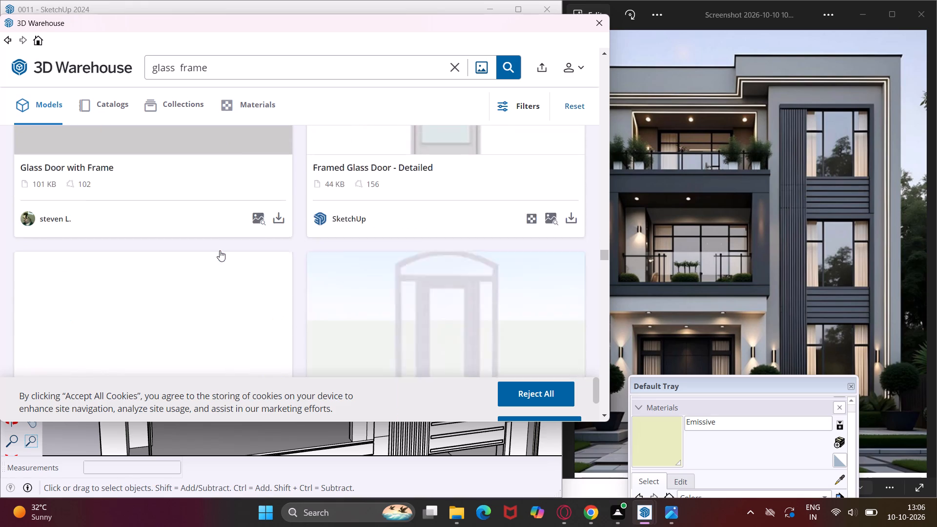
scroll(215, 248, "down", 10)
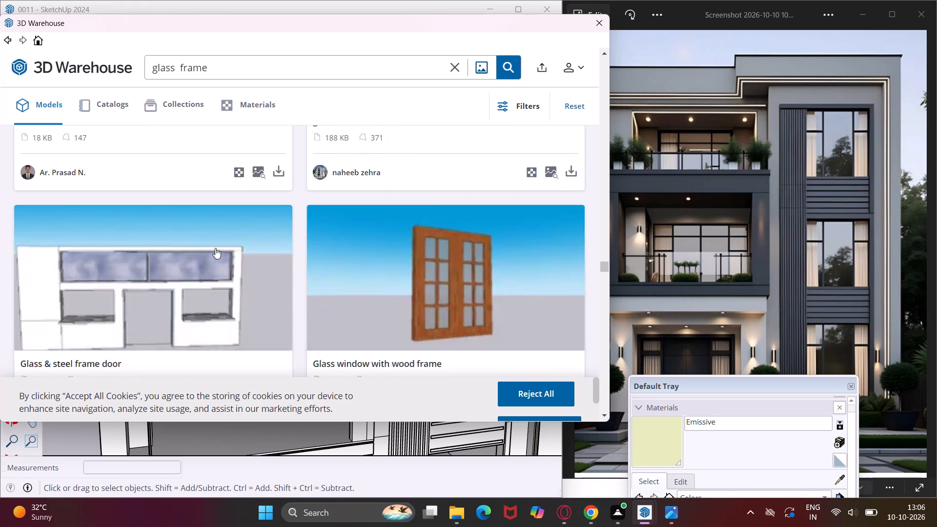
scroll(215, 248, "down", 4)
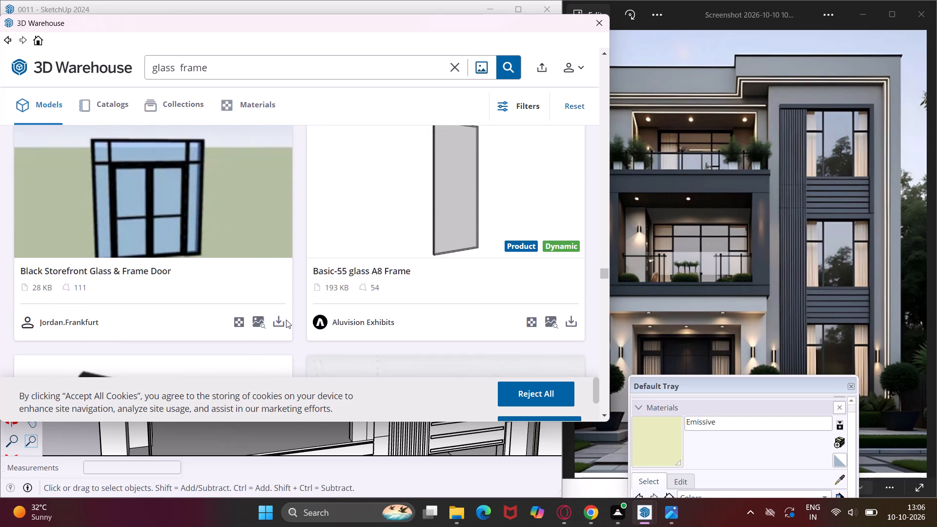
scroll(245, 289, "down", 4)
scroll(244, 289, "up", 2)
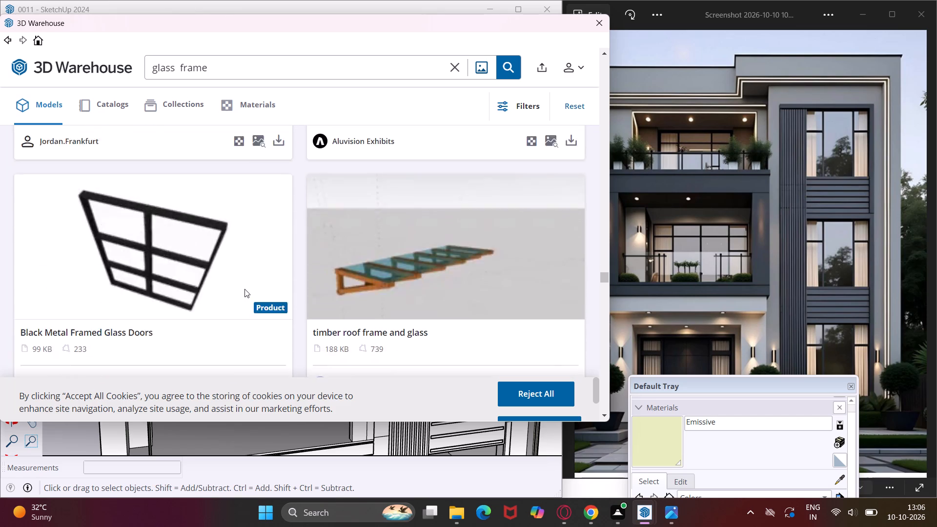
scroll(244, 289, "up", 2)
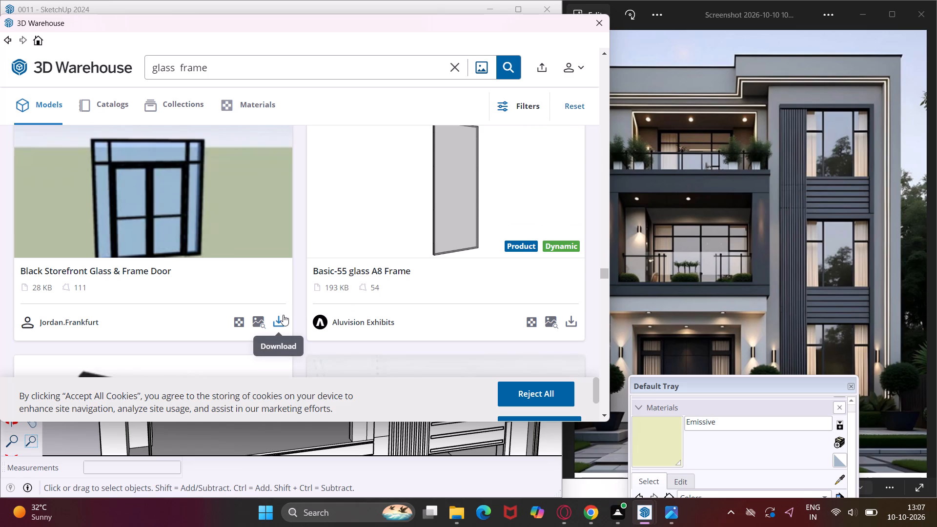
Load the Black Storefront Glass & Frame Door directly into the model and place it on open ground beside the house.
left_click(283, 315)
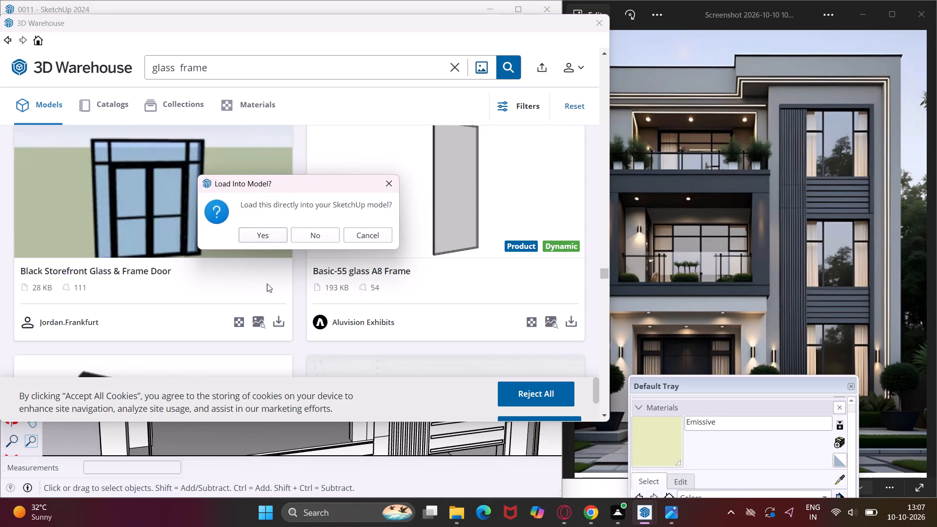
left_click(266, 237)
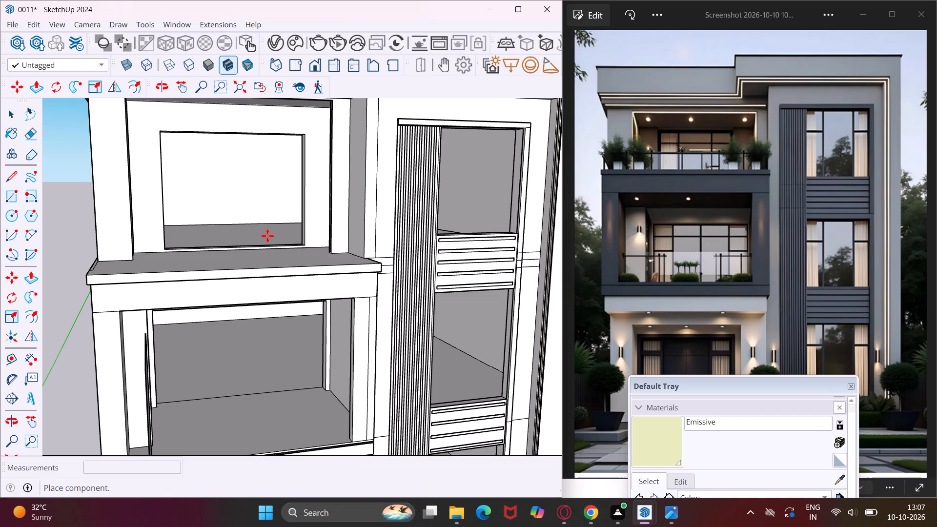
scroll(256, 251, "down", 13)
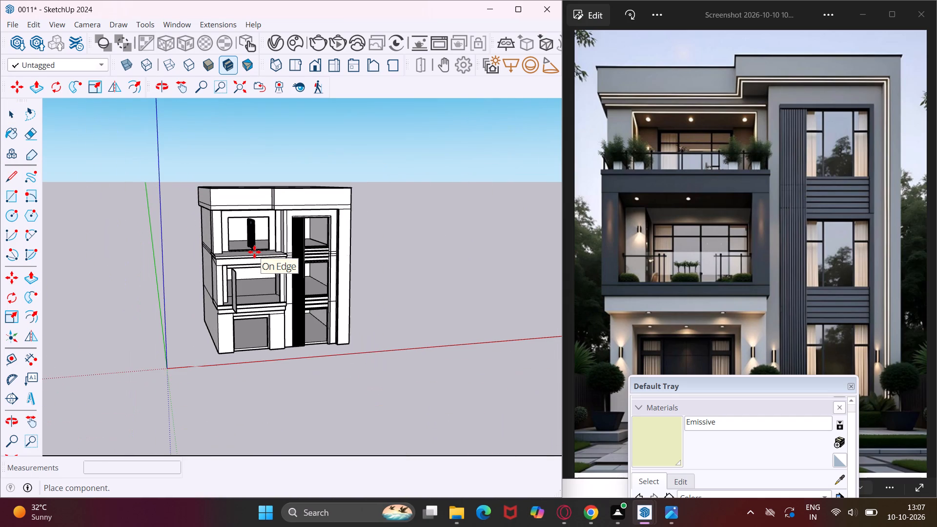
left_click(392, 330)
scroll(387, 322, "up", 10)
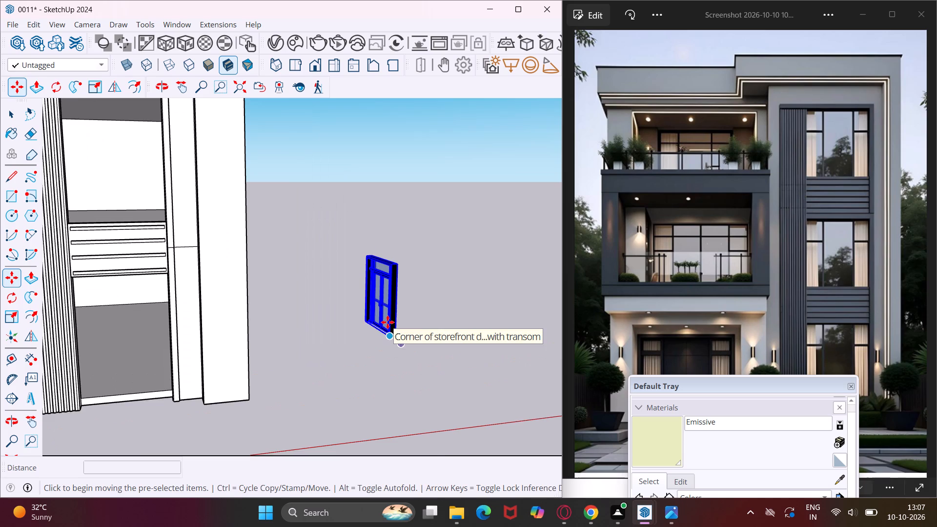
scroll(387, 322, "up", 1)
middle_click_drag(387, 322, 447, 331)
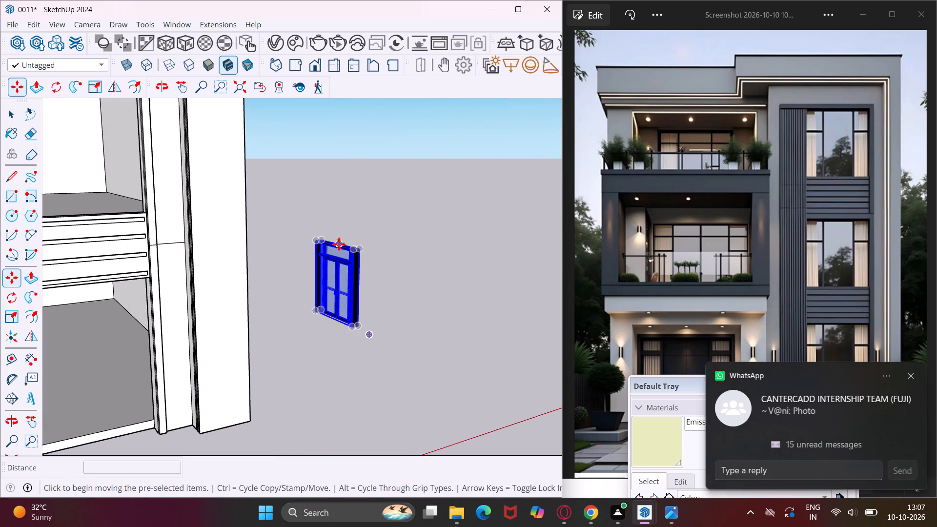
Reopen 3D Warehouse and examine the loaded "glass frame" results for black-framed glass doors or windows that match the reference facade.
left_click(179, 27)
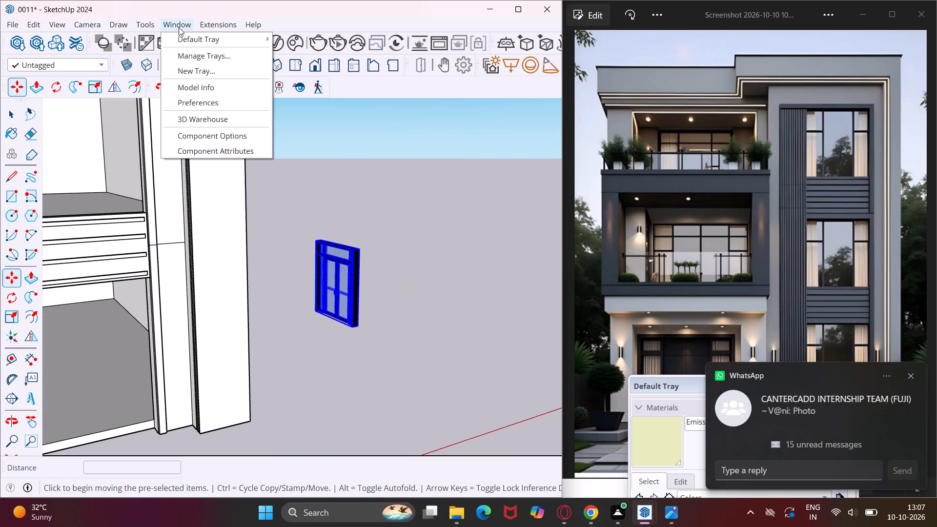
left_click(215, 112)
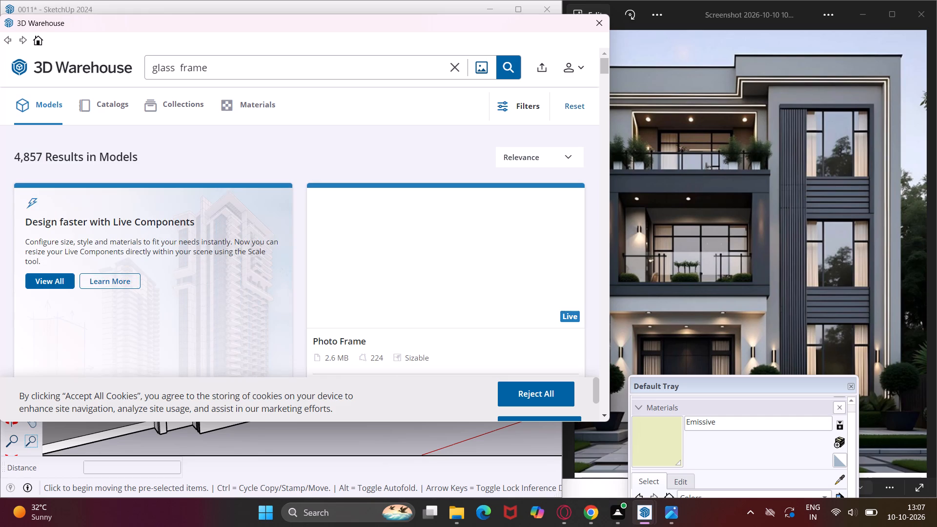
scroll(280, 243, "down", 12)
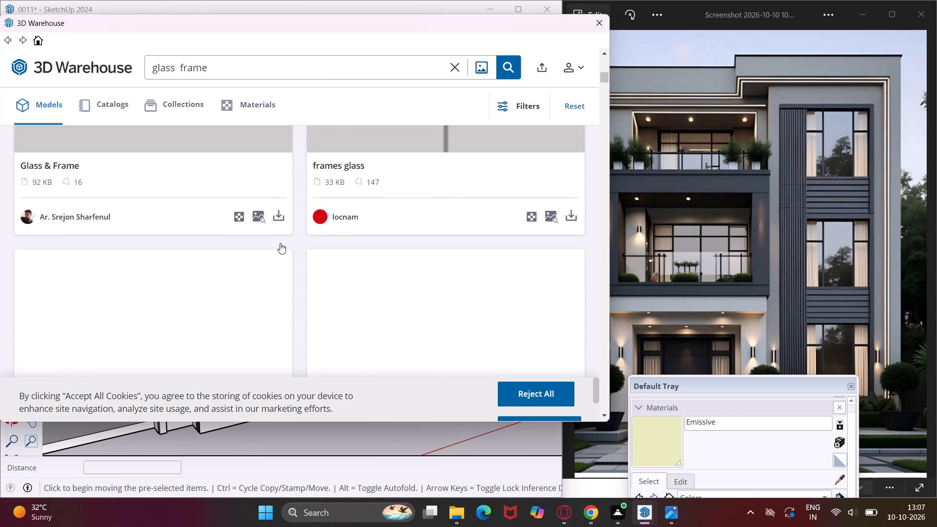
scroll(280, 243, "down", 5)
scroll(280, 243, "up", 4)
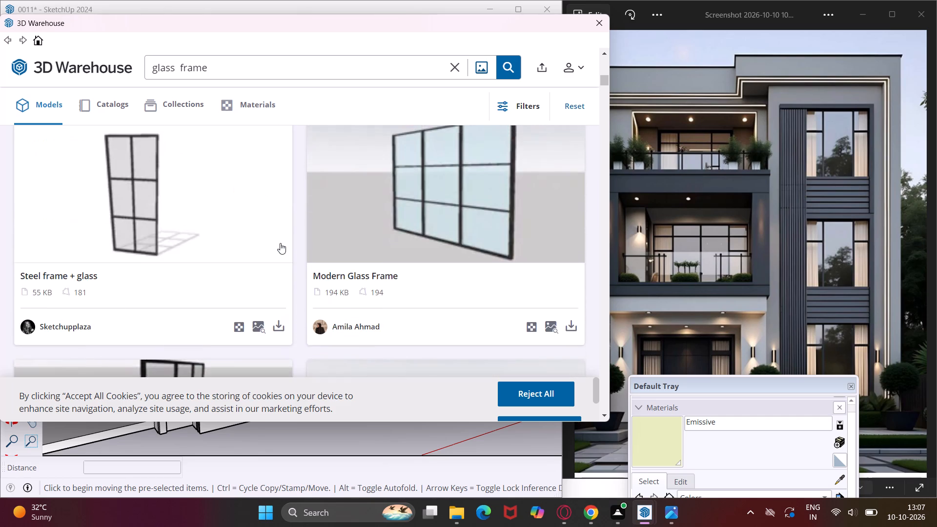
scroll(280, 243, "down", 12)
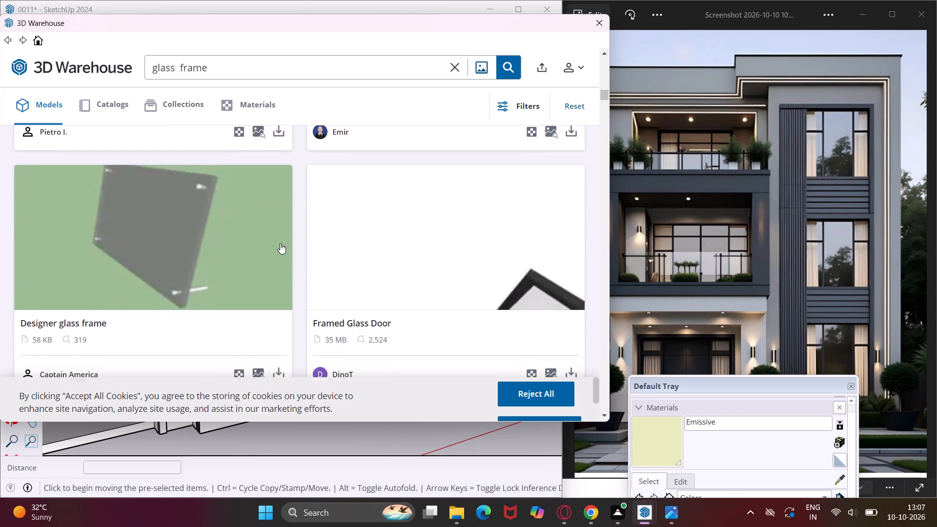
scroll(280, 243, "down", 11)
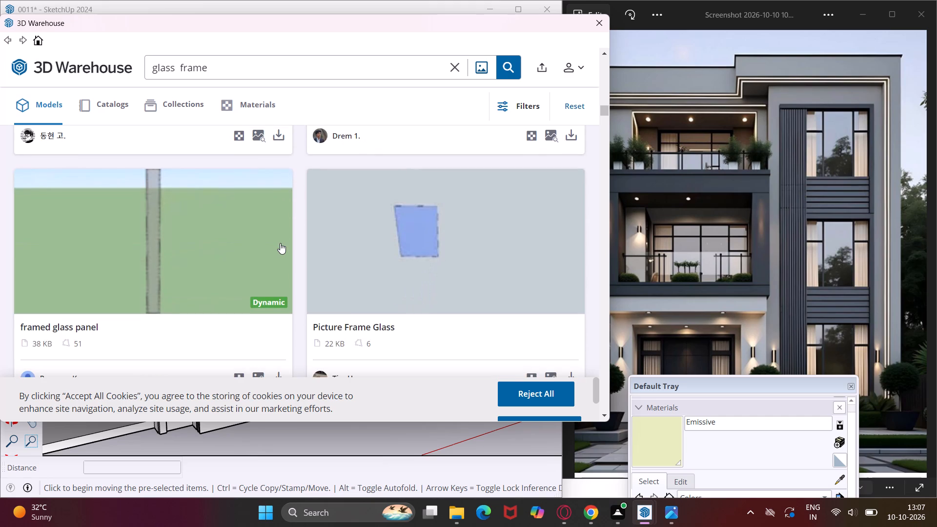
scroll(280, 243, "down", 12)
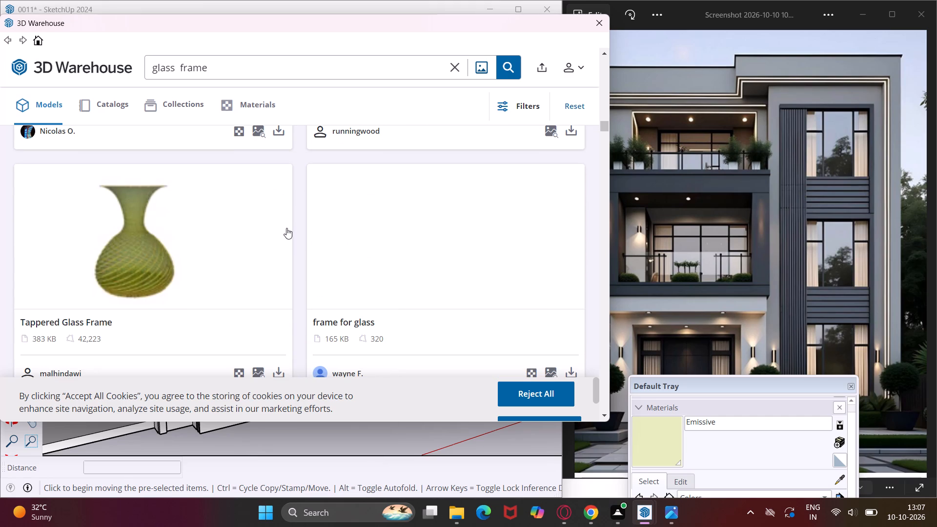
scroll(286, 228, "down", 12)
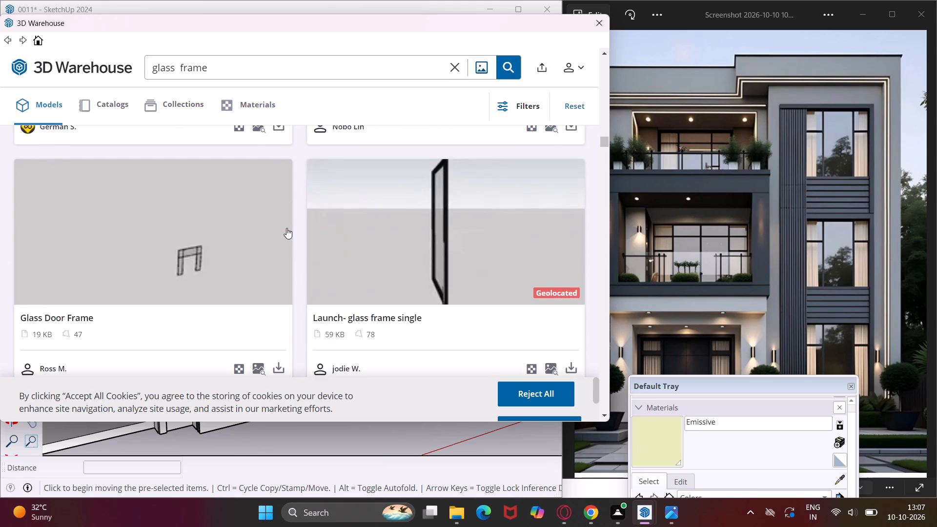
scroll(286, 228, "down", 17)
scroll(286, 228, "down", 5)
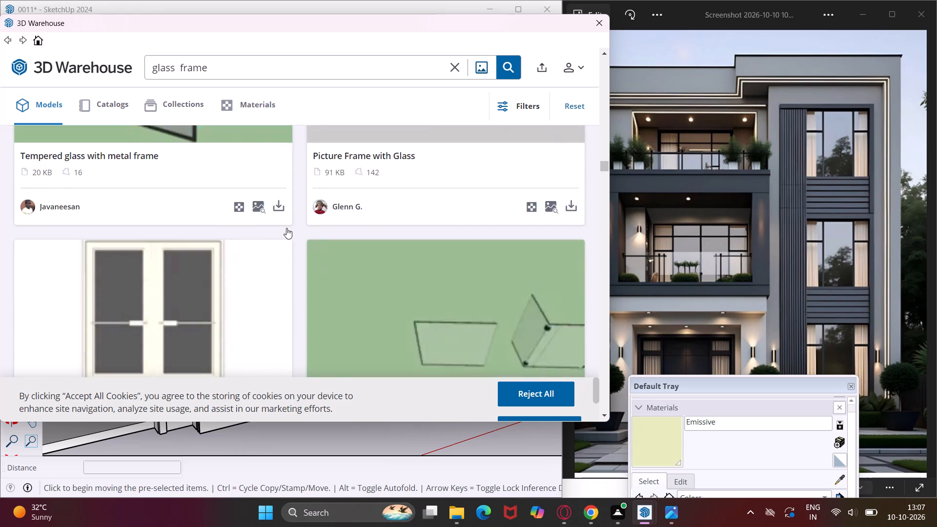
scroll(286, 228, "down", 10)
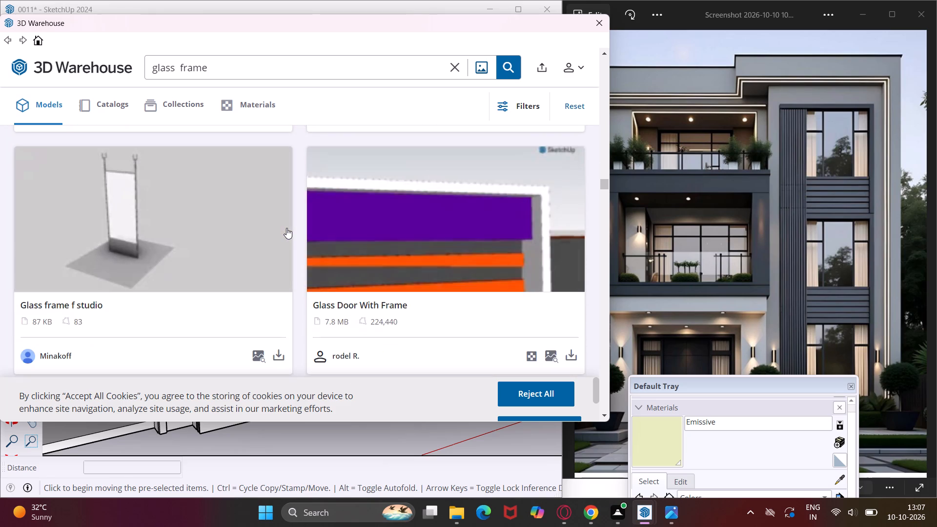
scroll(286, 228, "down", 18)
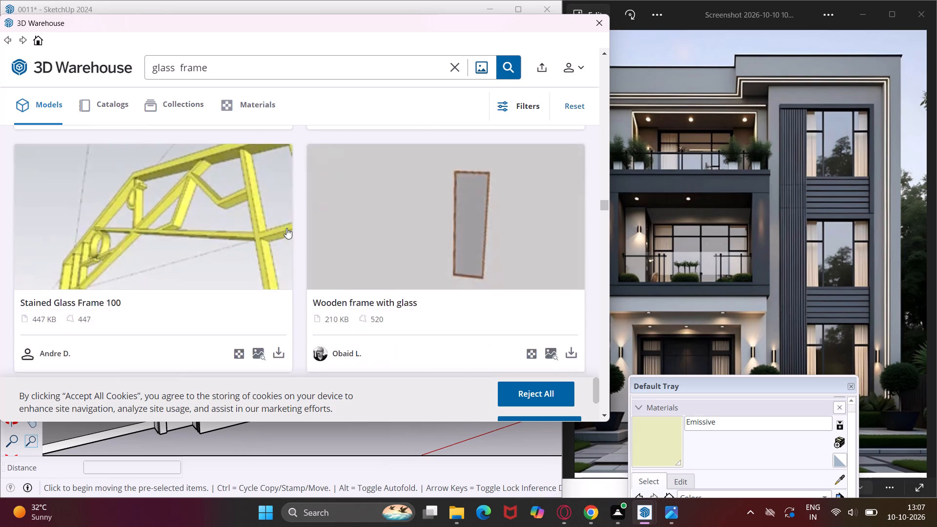
scroll(286, 228, "down", 11)
scroll(286, 228, "up", 5)
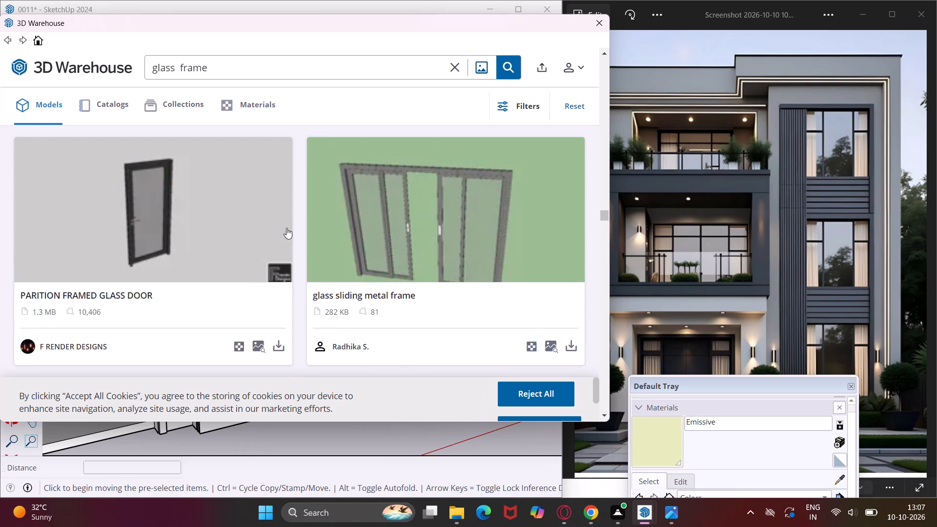
scroll(286, 228, "down", 14)
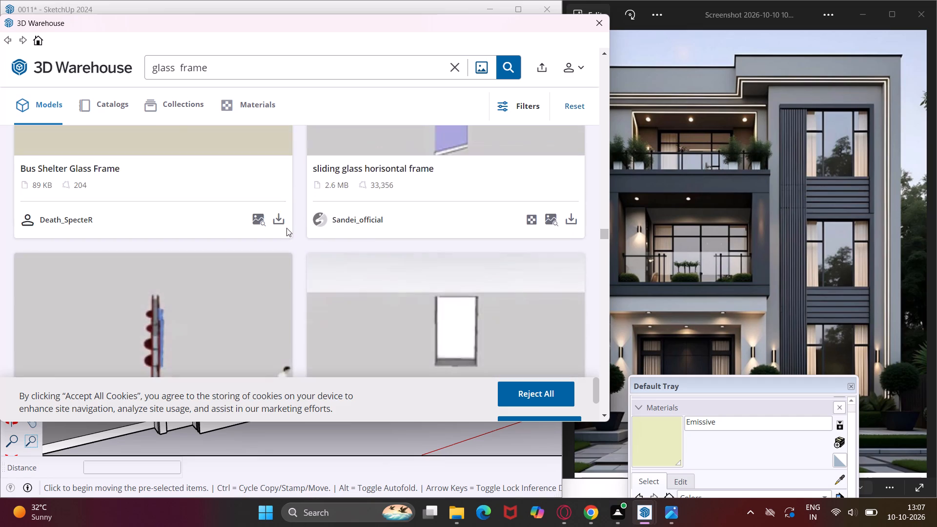
scroll(286, 228, "down", 17)
scroll(286, 228, "down", 5)
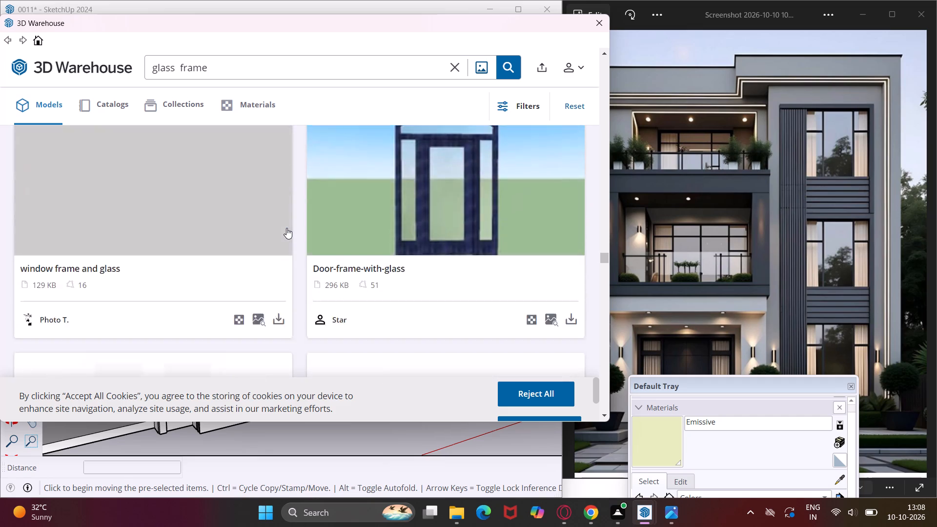
scroll(286, 228, "down", 10)
scroll(286, 228, "up", 3)
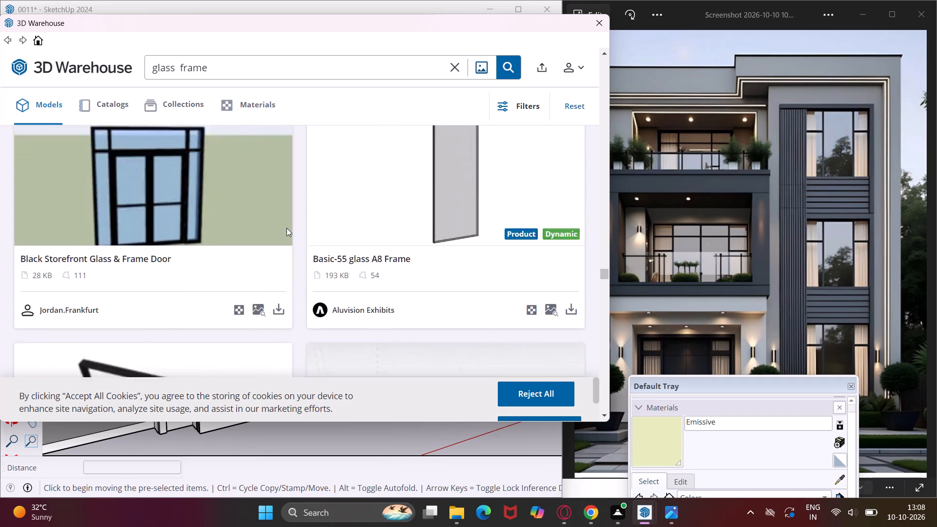
scroll(286, 228, "down", 7)
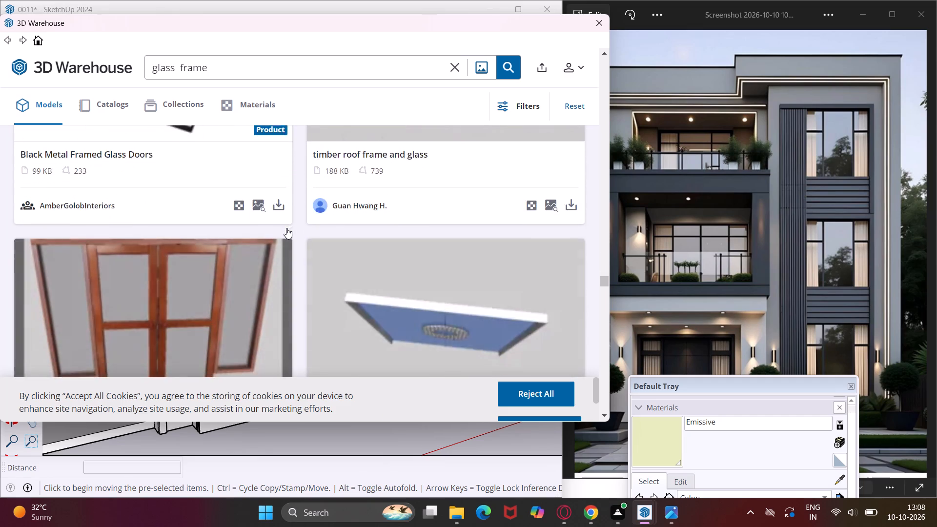
scroll(286, 228, "down", 5)
scroll(286, 228, "up", 4)
scroll(286, 228, "down", 6)
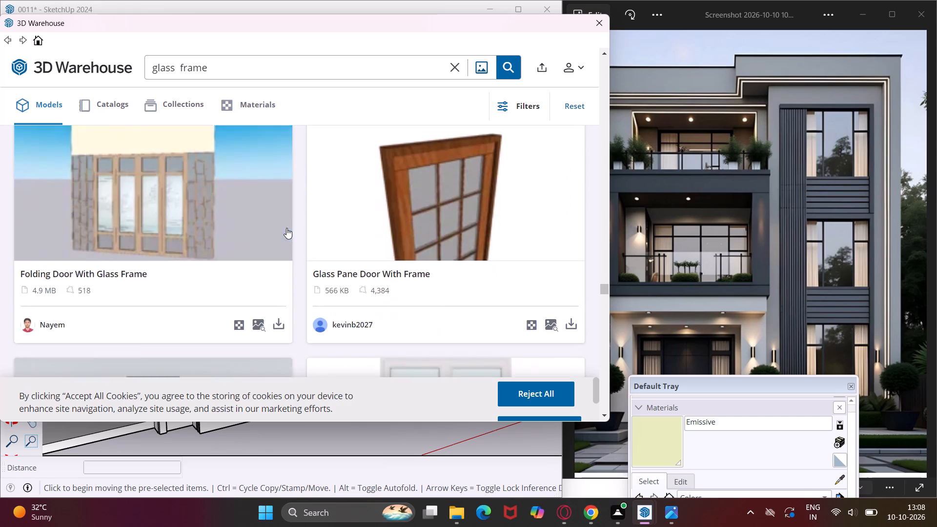
scroll(286, 228, "down", 8)
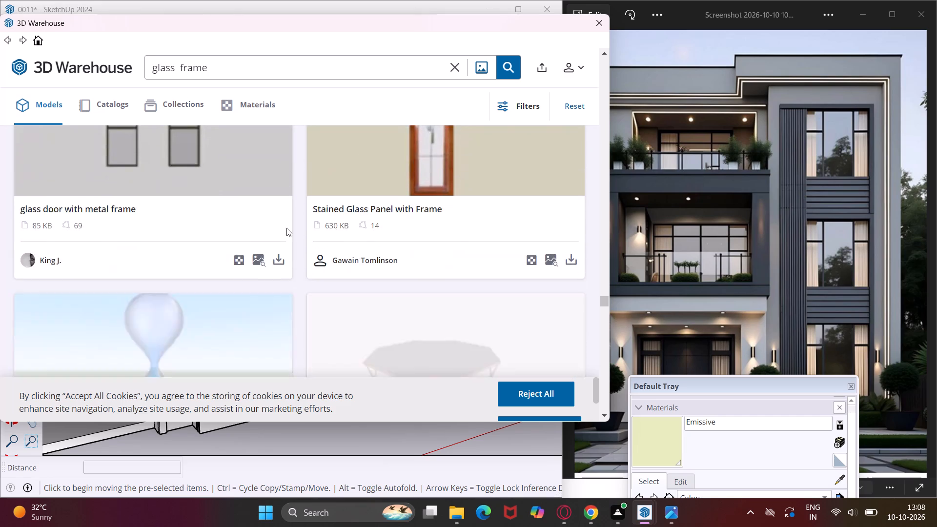
scroll(286, 228, "down", 10)
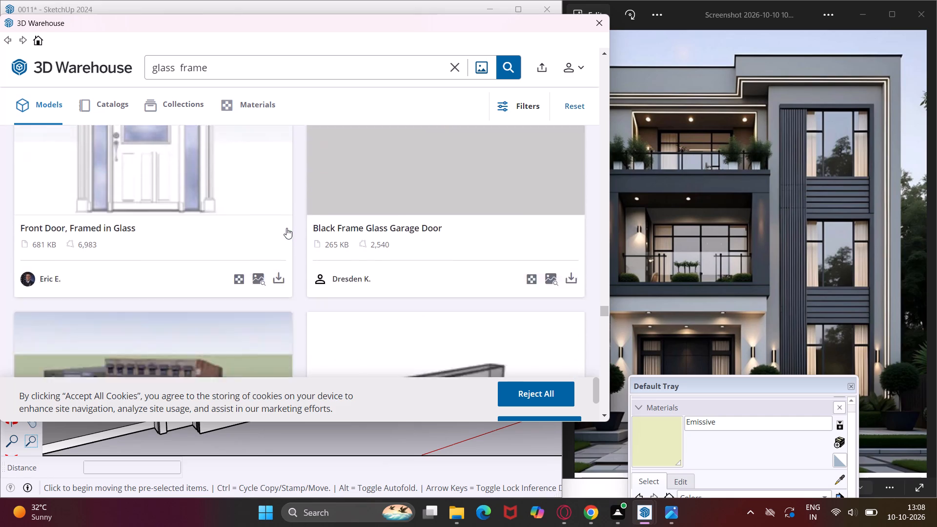
scroll(286, 228, "down", 8)
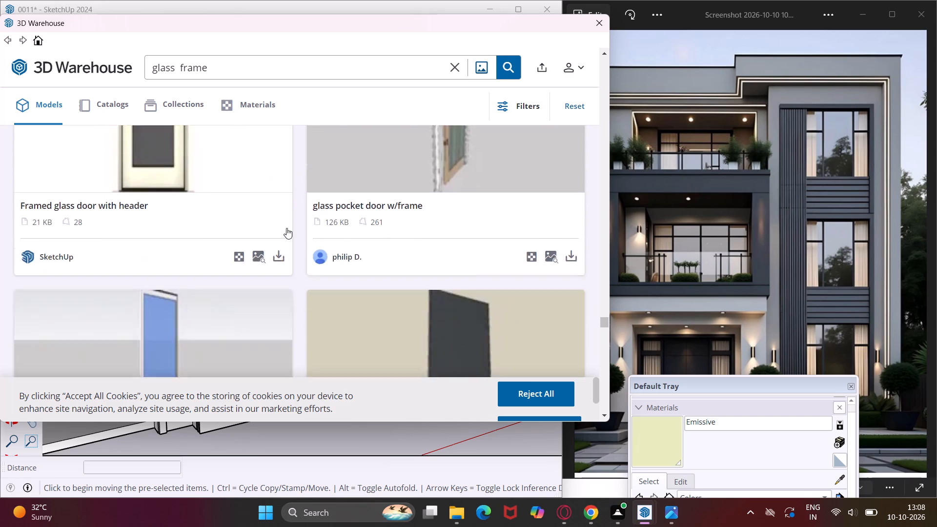
scroll(286, 228, "down", 13)
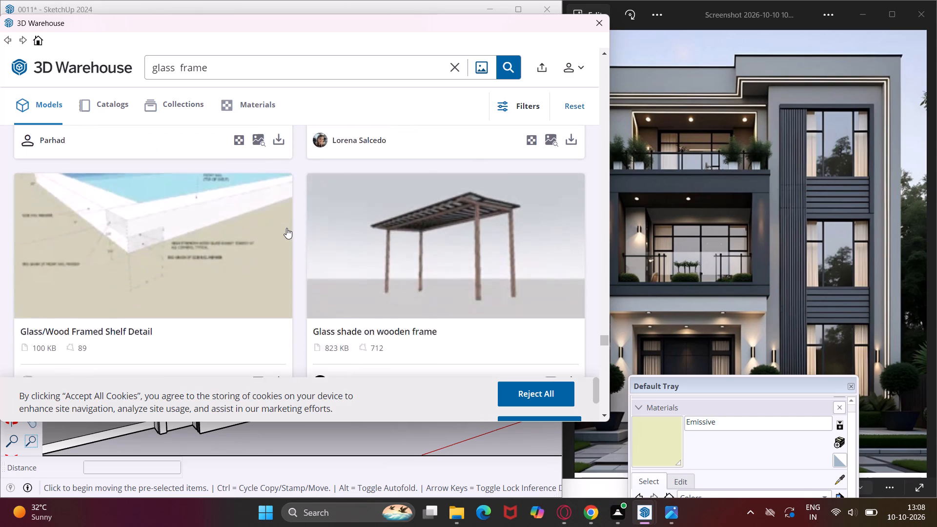
scroll(286, 228, "up", 6)
scroll(286, 228, "down", 5)
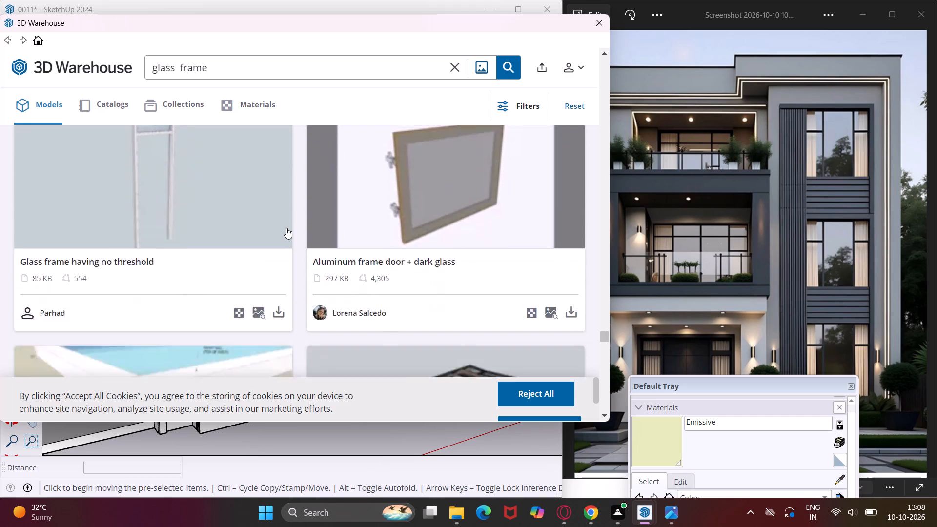
scroll(286, 228, "down", 10)
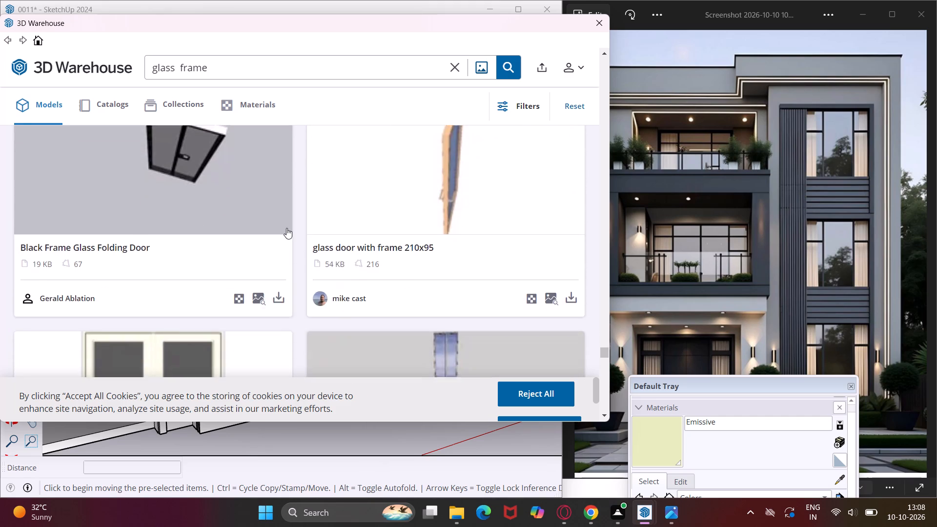
scroll(286, 228, "down", 2)
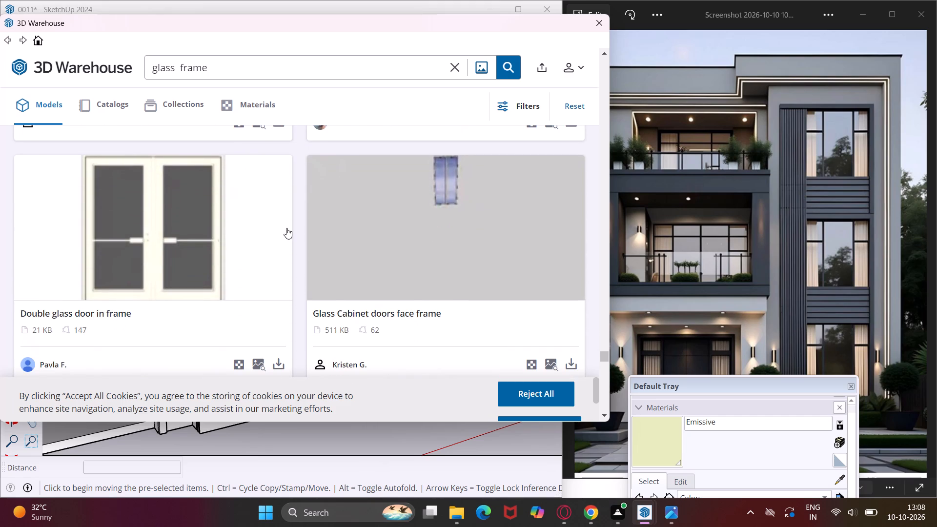
scroll(286, 228, "down", 14)
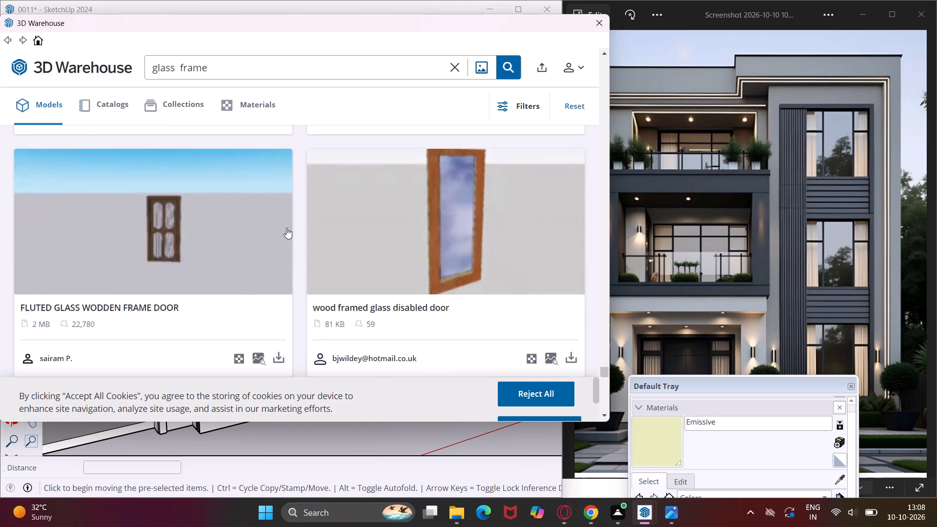
scroll(286, 228, "down", 8)
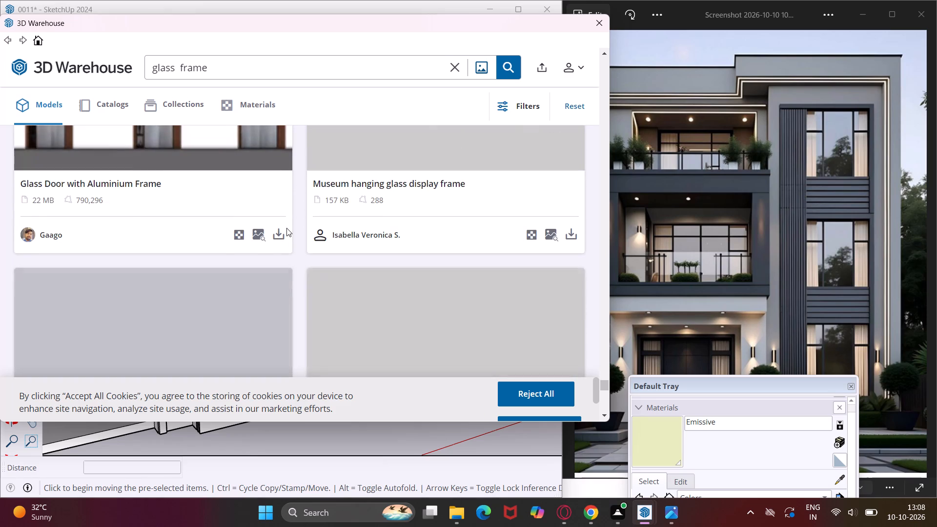
scroll(286, 228, "up", 2)
scroll(286, 228, "down", 5)
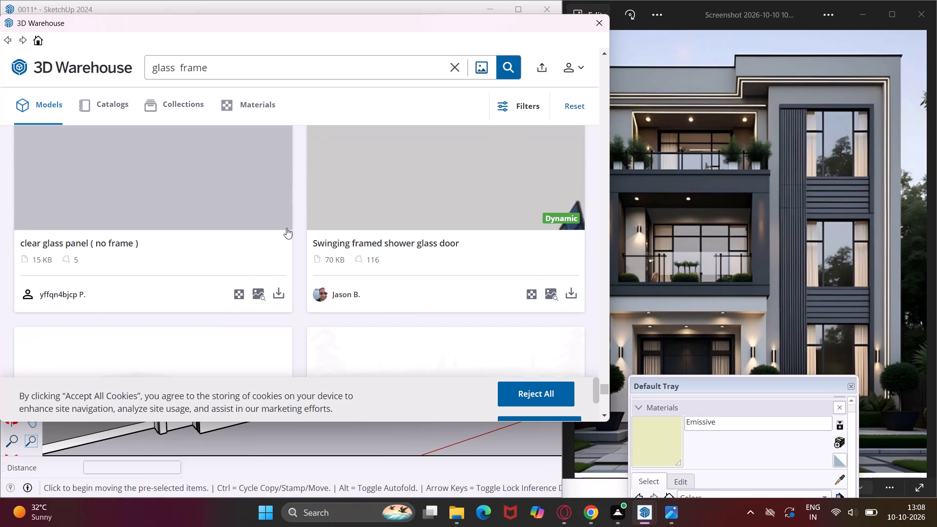
scroll(286, 228, "down", 7)
scroll(286, 228, "up", 1)
scroll(286, 228, "down", 1)
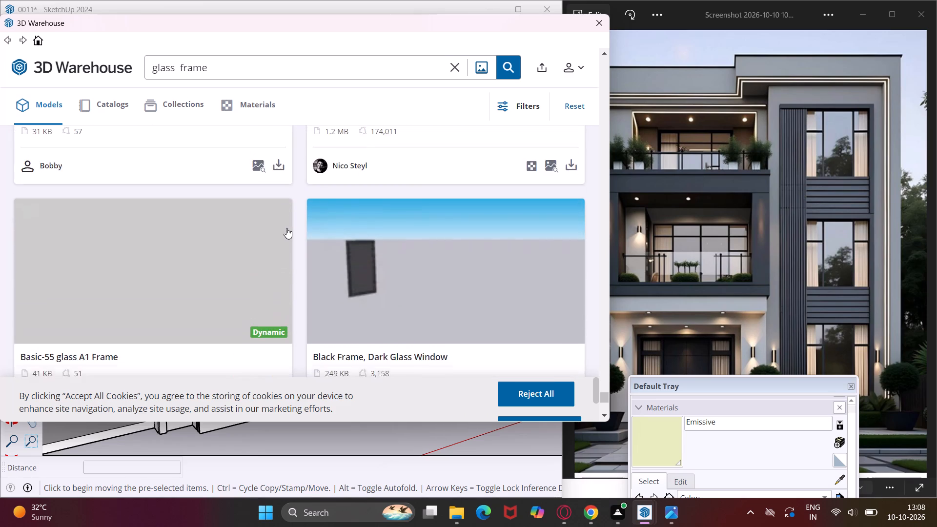
scroll(286, 228, "down", 5)
scroll(286, 228, "up", 3)
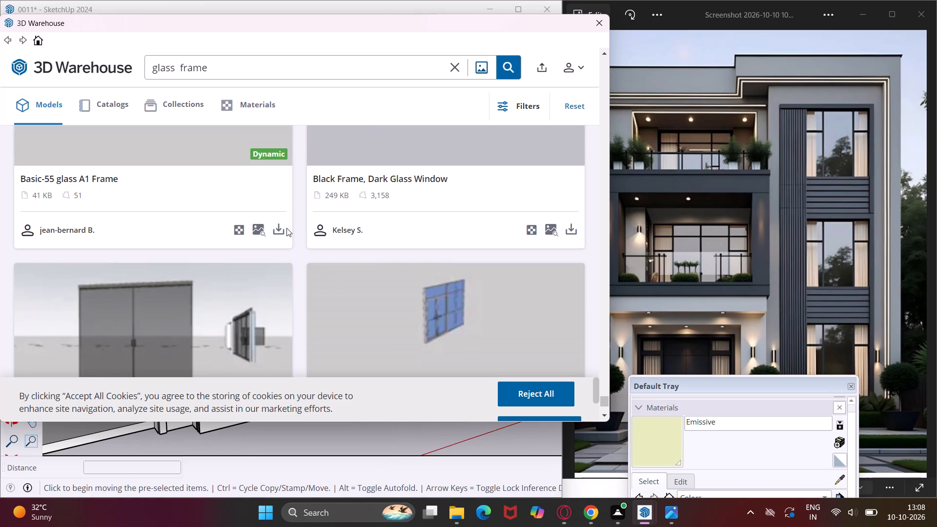
scroll(286, 228, "down", 1)
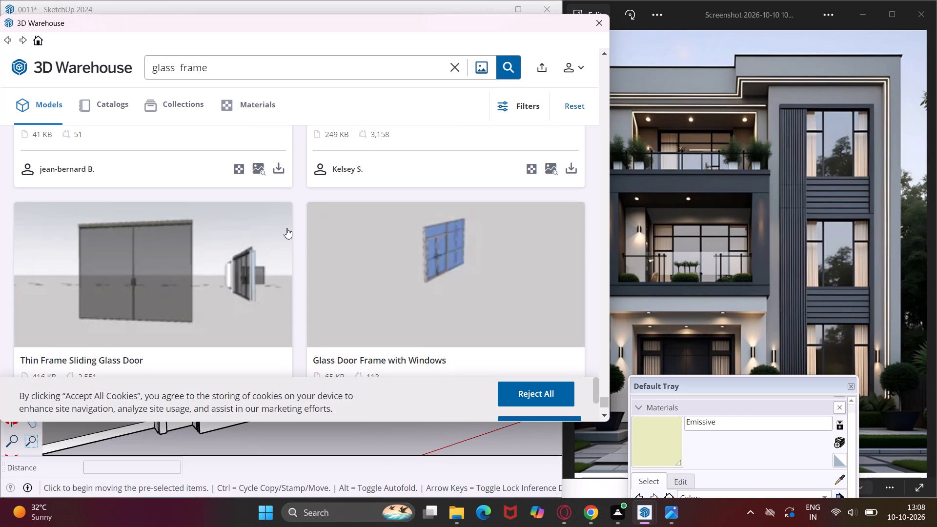
scroll(286, 228, "down", 2)
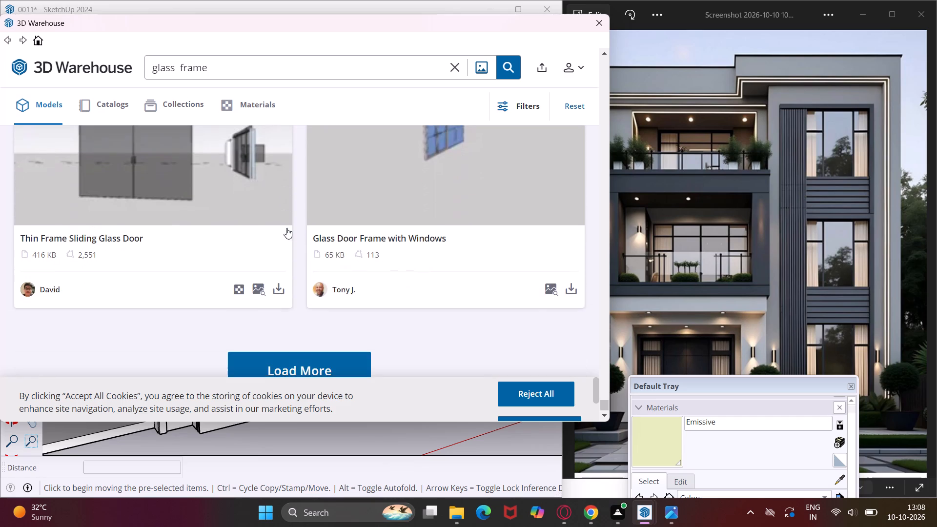
Load more "glass frame" results and examine them for black-framed doors or windows matching the reference facade's openings.
scroll(286, 228, "down", 4)
left_click(338, 340)
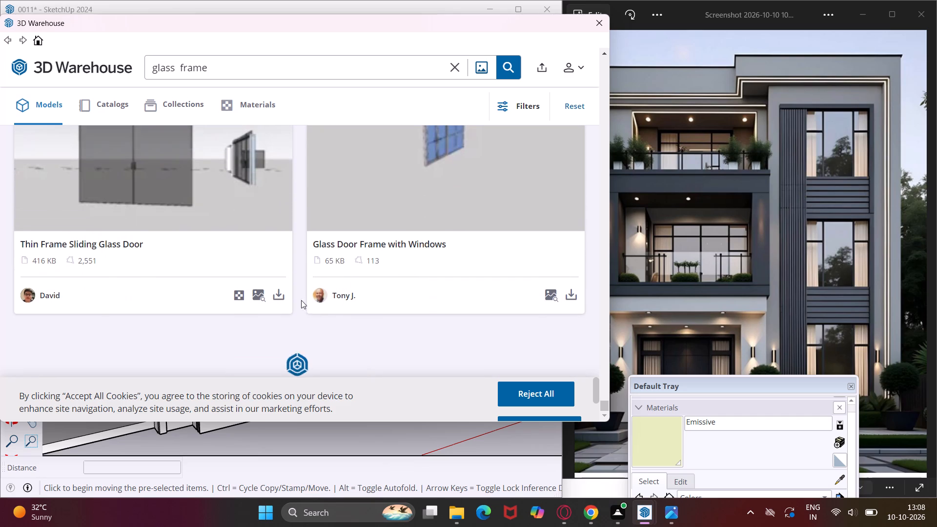
scroll(368, 237, "up", 1)
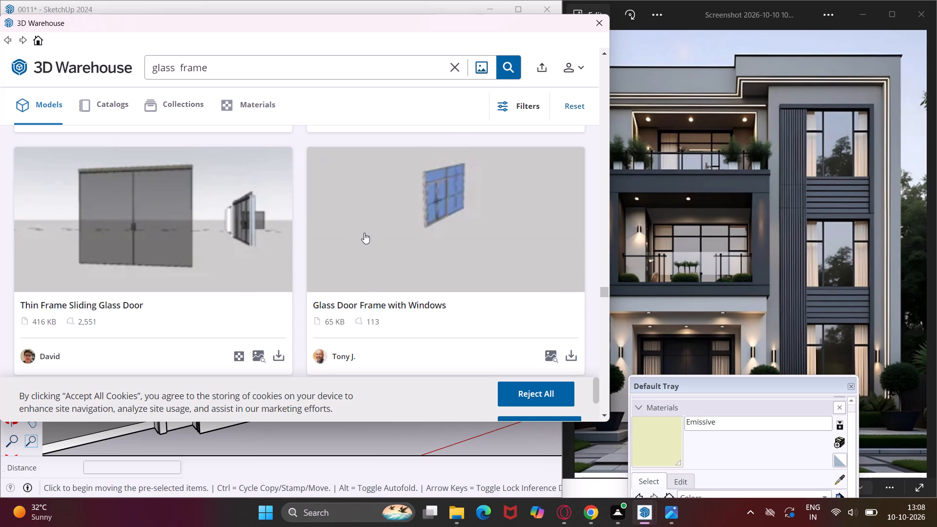
scroll(359, 222, "down", 2)
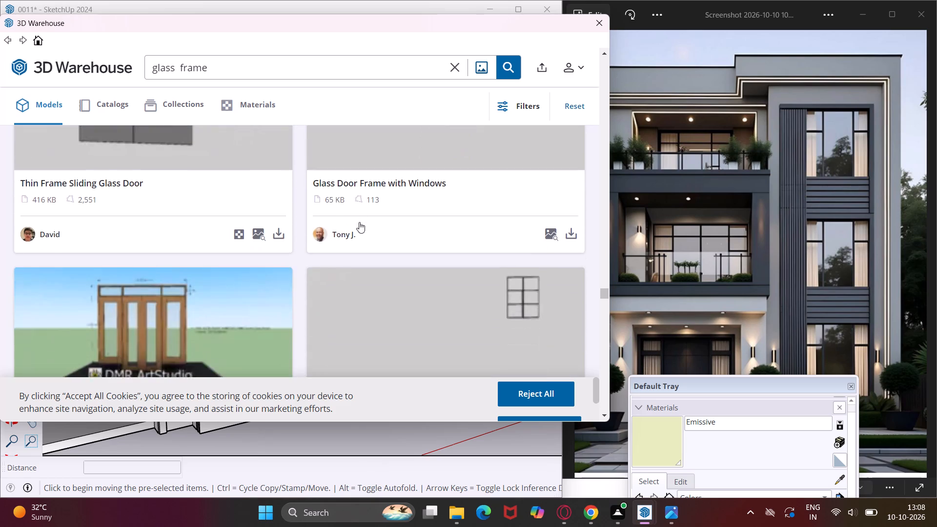
scroll(359, 222, "down", 3)
scroll(359, 222, "up", 1)
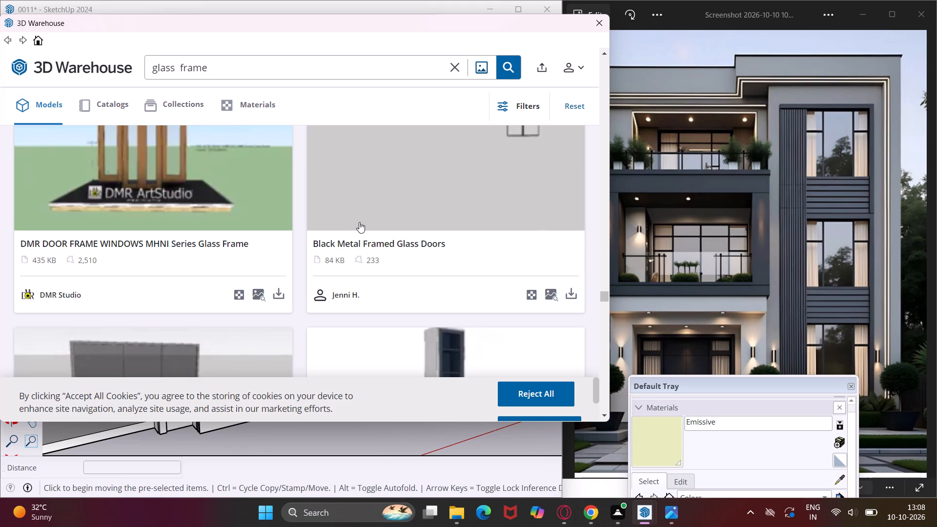
scroll(359, 222, "up", 1)
scroll(359, 222, "down", 8)
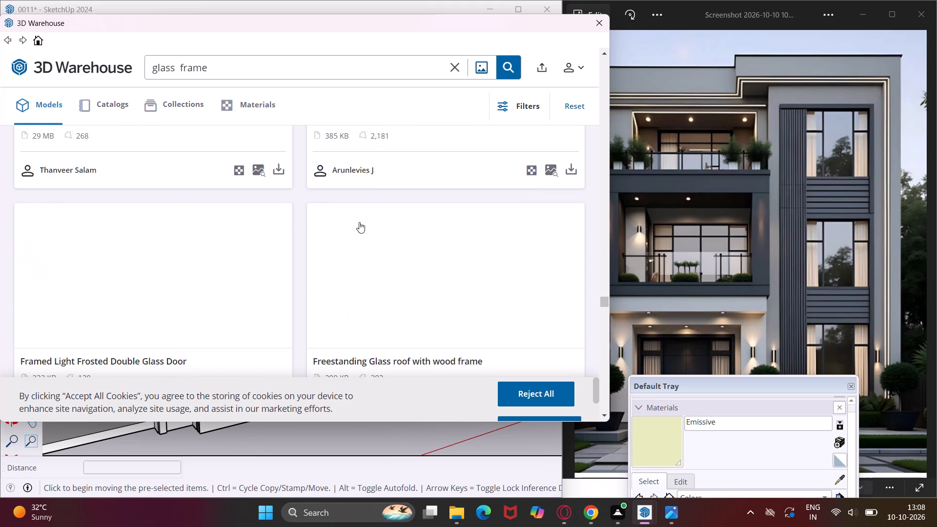
scroll(359, 222, "down", 3)
scroll(359, 222, "up", 5)
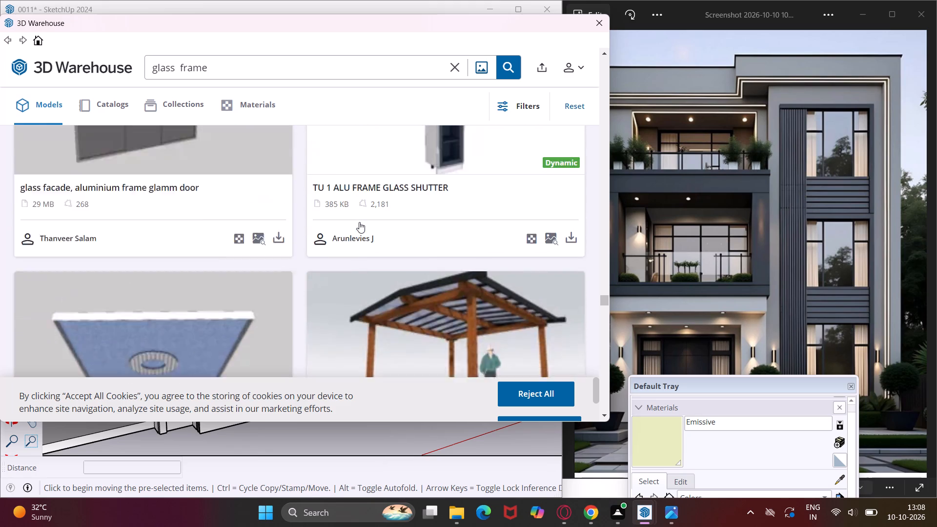
scroll(359, 222, "up", 10)
scroll(366, 222, "down", 3)
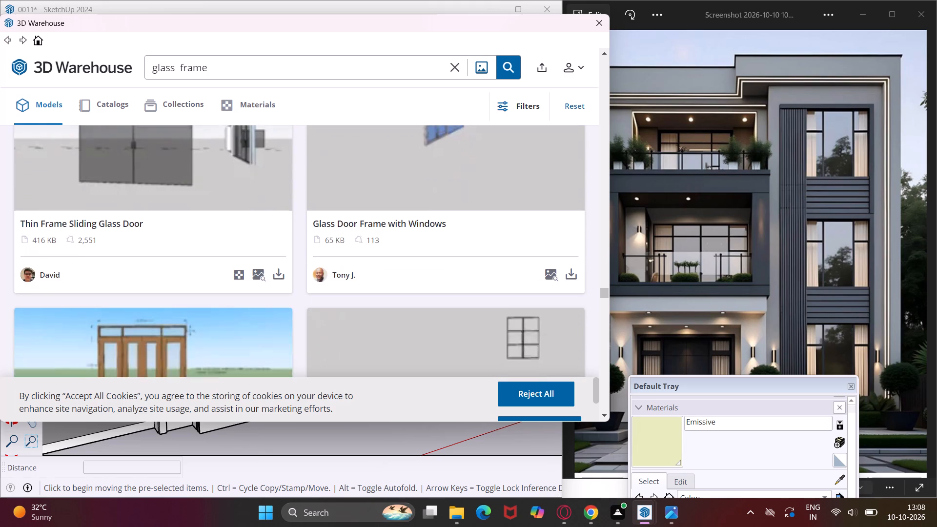
Load the Glass Door Frame with Windows directly into the model and place it on open ground beside the black storefront door.
left_click(574, 237)
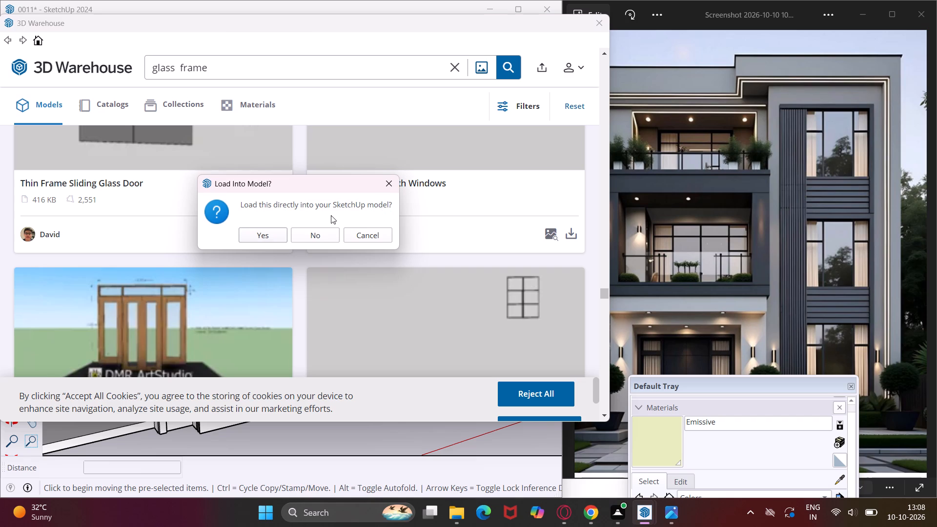
left_click(277, 237)
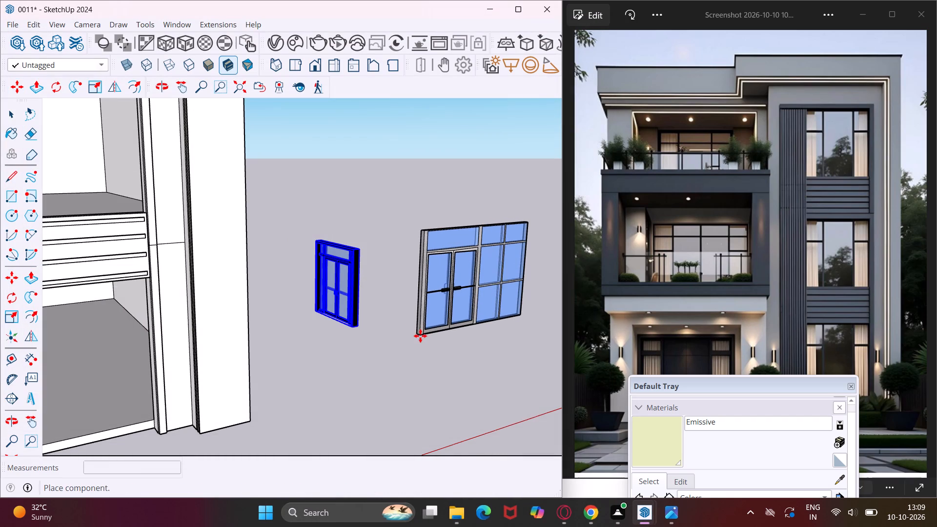
left_click(420, 336)
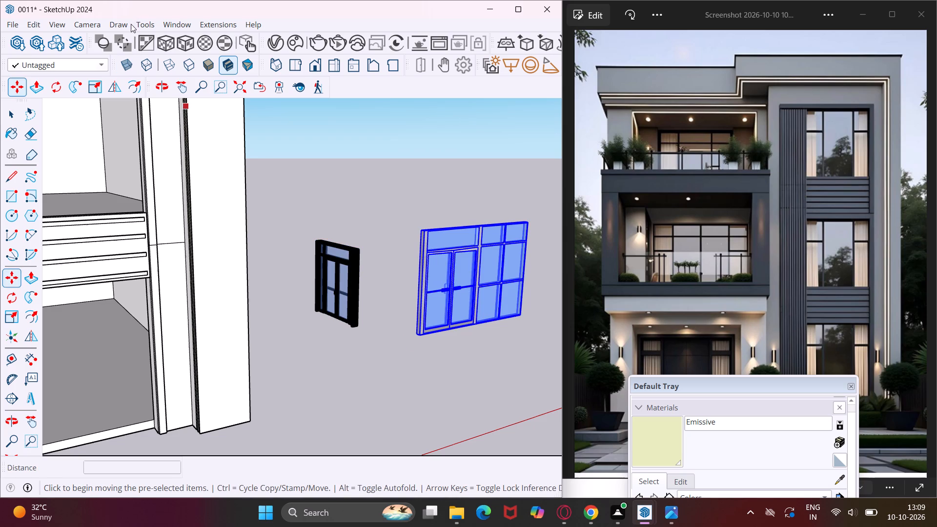
Reopen 3D Warehouse and examine the "glass frame" results from the beginning for further framed doors or windows matching the reference facade.
left_click(172, 22)
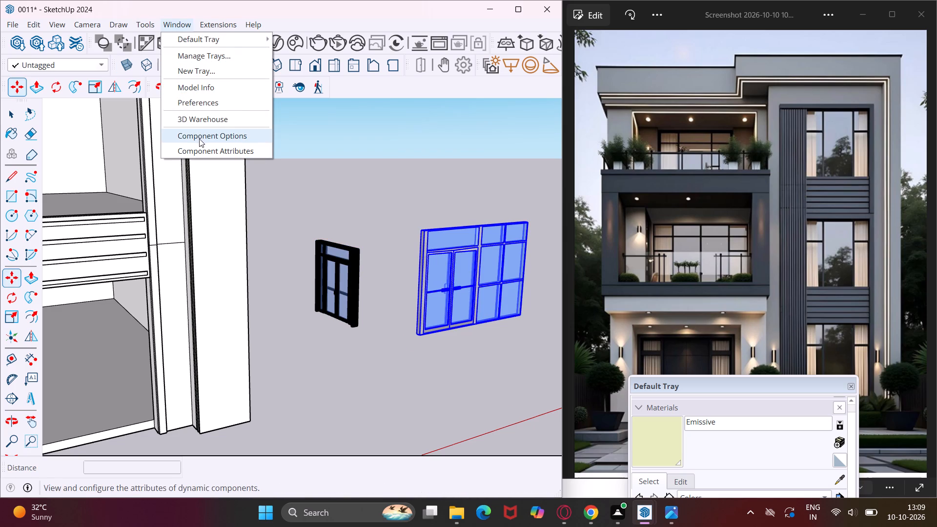
left_click(208, 124)
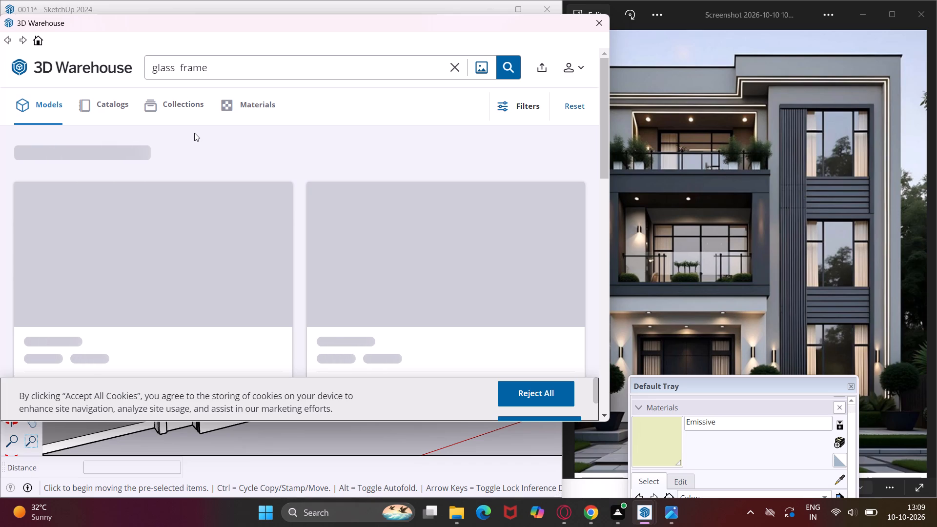
scroll(241, 182, "down", 2)
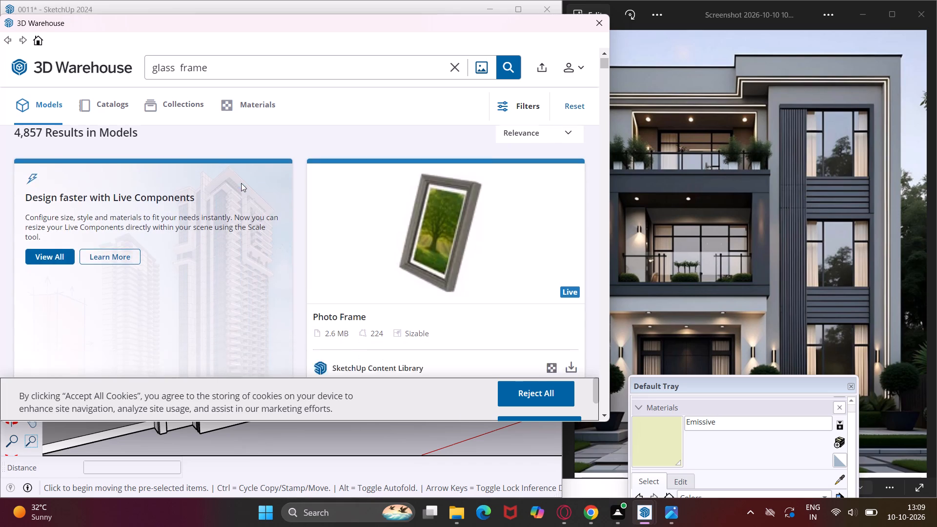
scroll(241, 183, "down", 16)
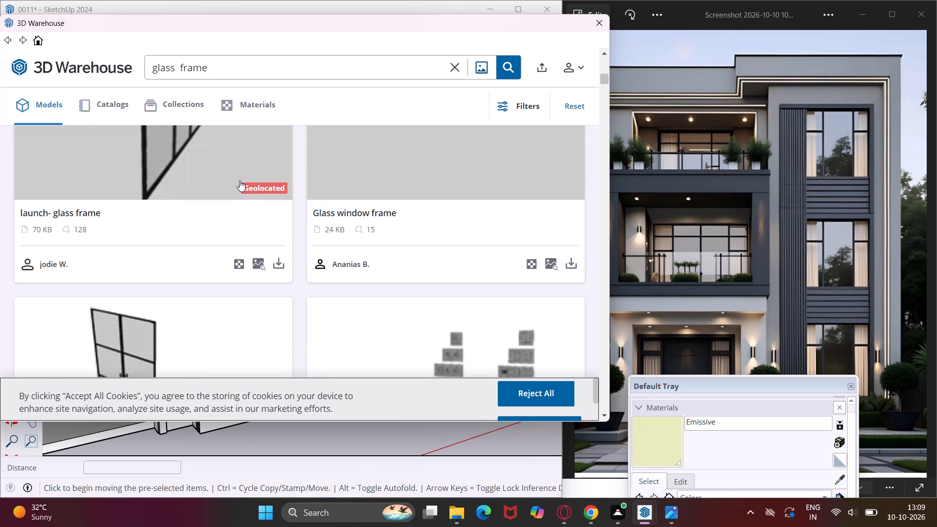
scroll(240, 181, "up", 5)
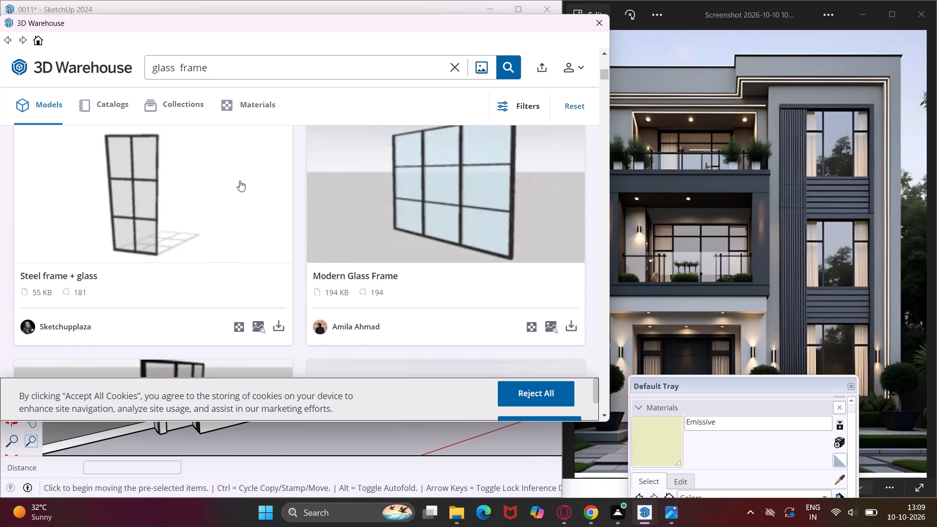
scroll(240, 180, "down", 5)
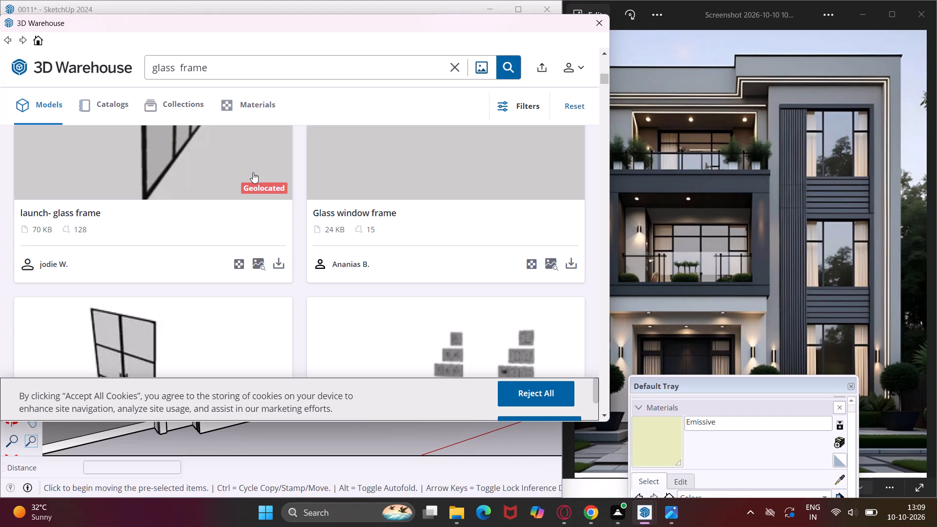
scroll(253, 172, "down", 6)
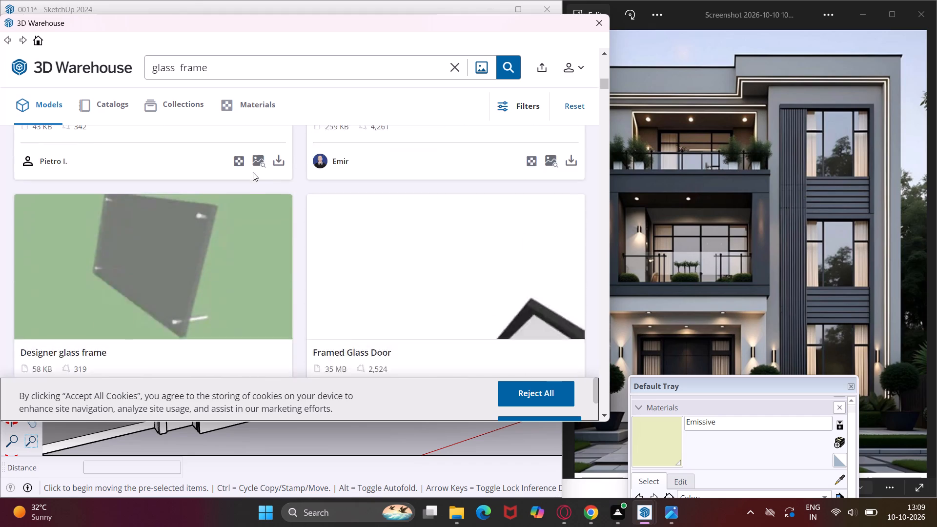
scroll(253, 172, "down", 6)
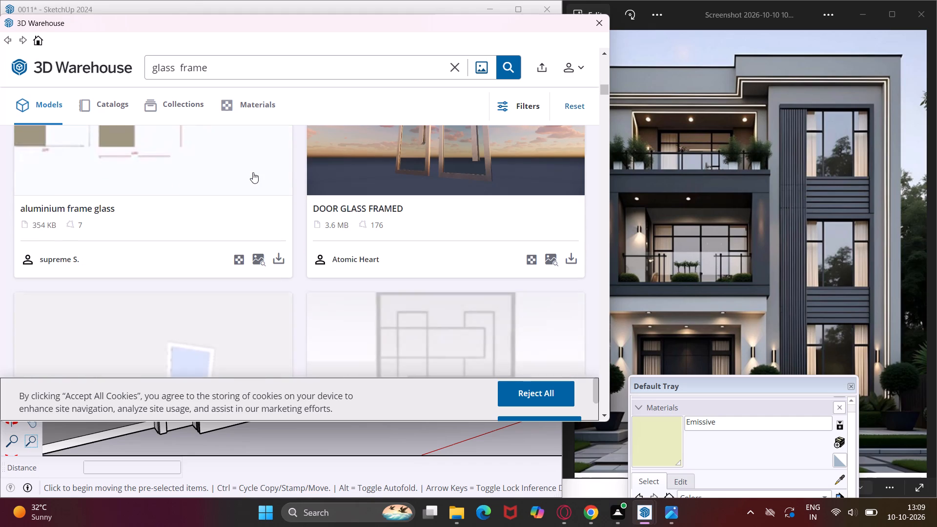
scroll(253, 172, "down", 7)
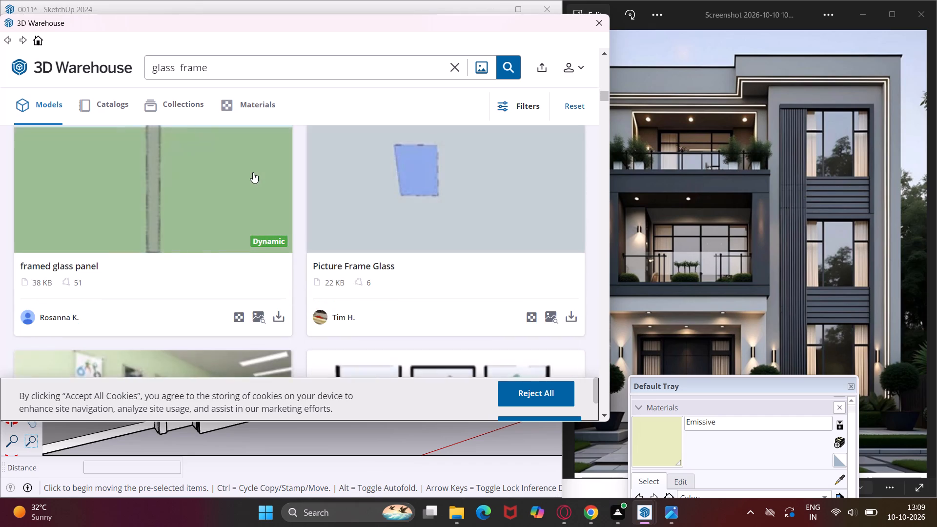
scroll(253, 172, "down", 14)
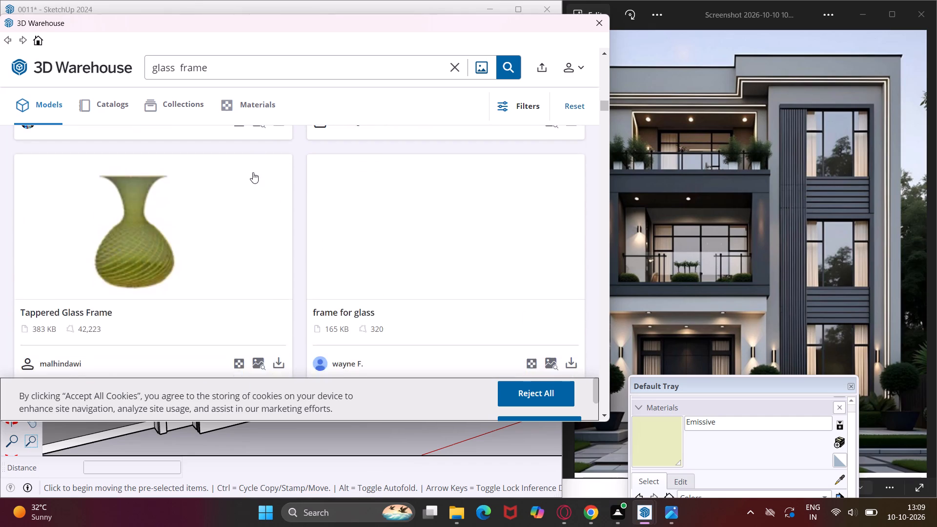
scroll(253, 172, "down", 14)
scroll(253, 172, "up", 2)
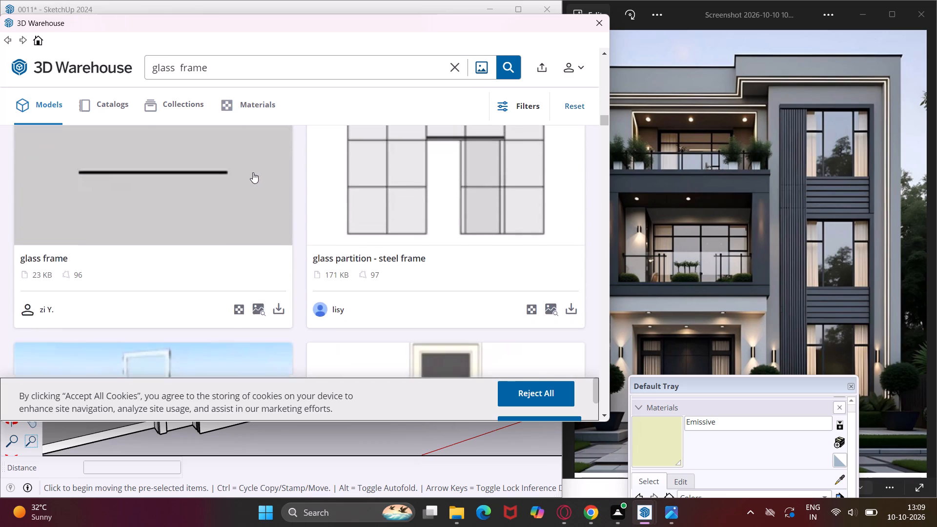
scroll(253, 172, "up", 2)
scroll(253, 172, "down", 10)
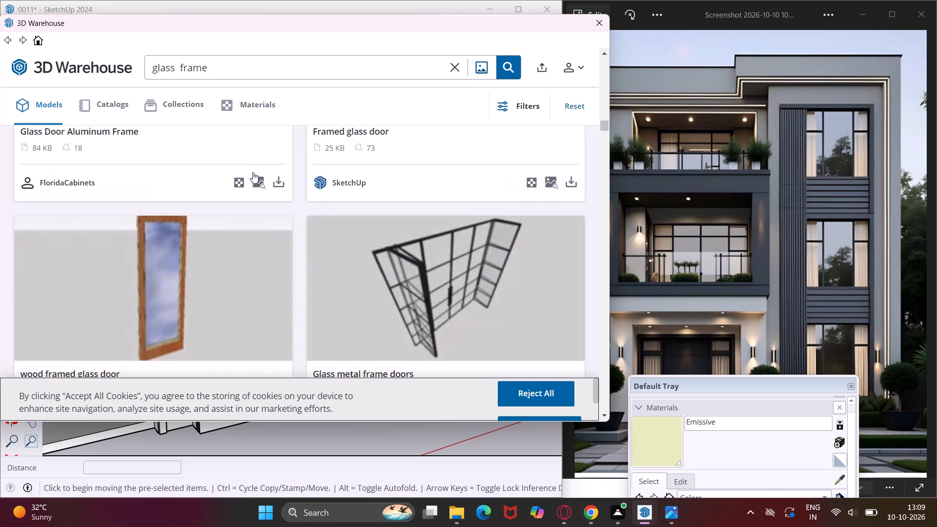
scroll(253, 172, "down", 10)
scroll(239, 213, "down", 4)
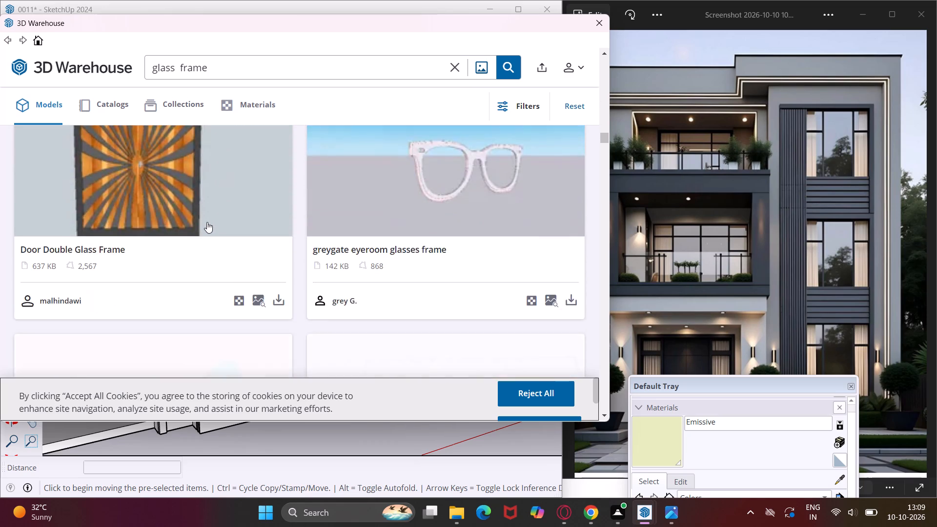
scroll(206, 221, "down", 11)
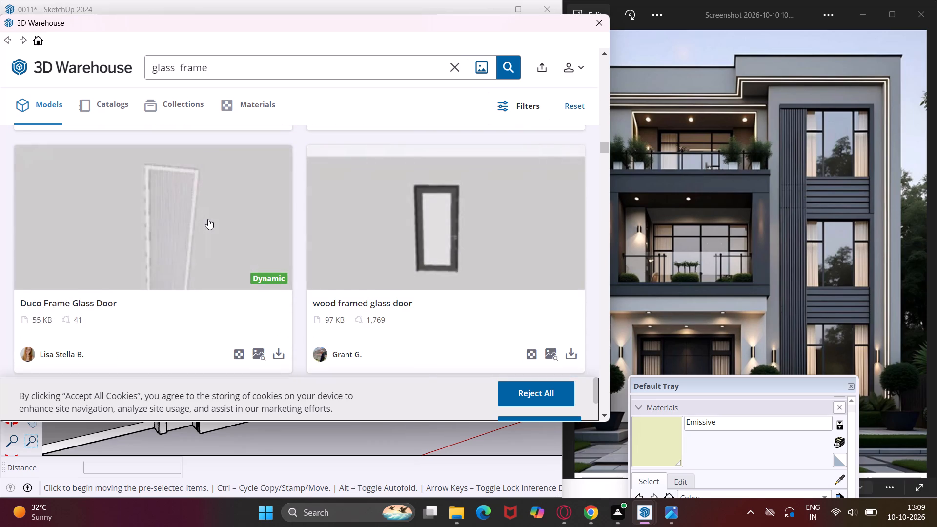
scroll(208, 219, "down", 6)
scroll(210, 218, "up", 2)
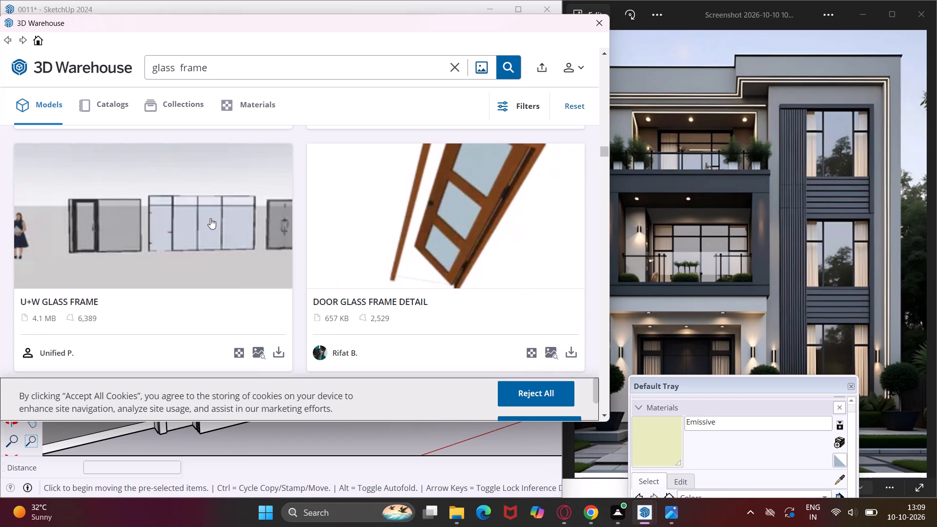
scroll(210, 218, "down", 10)
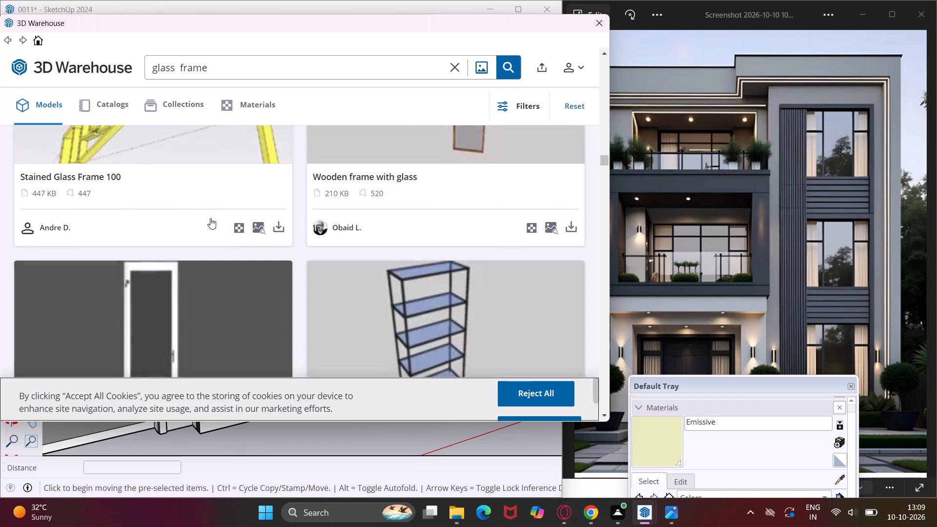
scroll(210, 218, "down", 9)
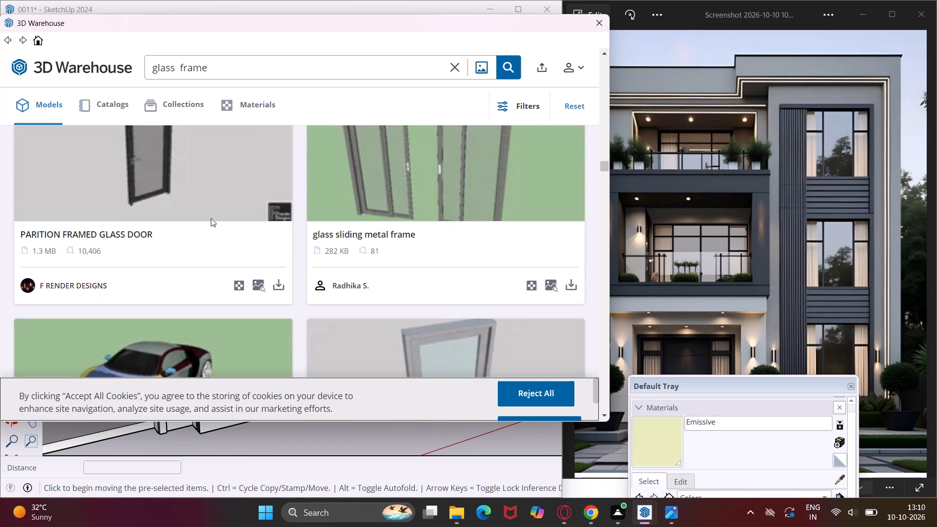
scroll(211, 218, "down", 19)
scroll(212, 214, "down", 5)
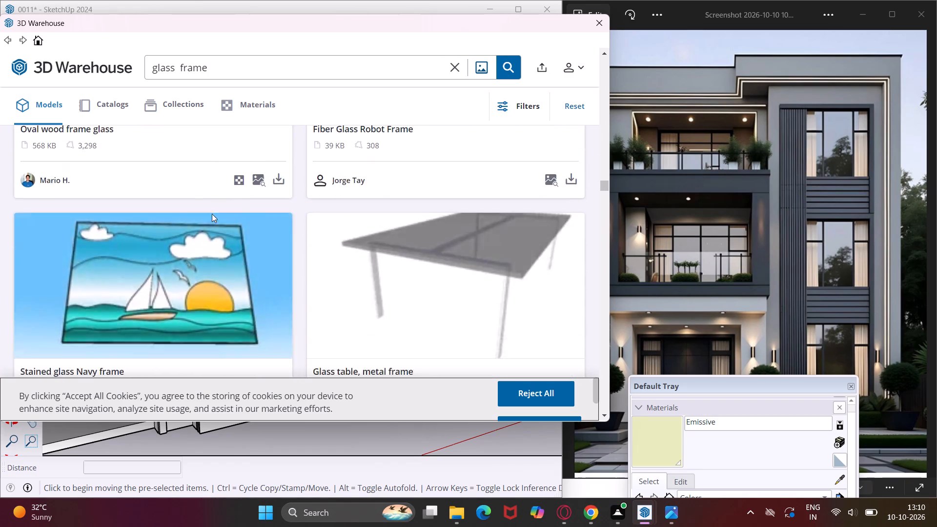
scroll(212, 214, "down", 12)
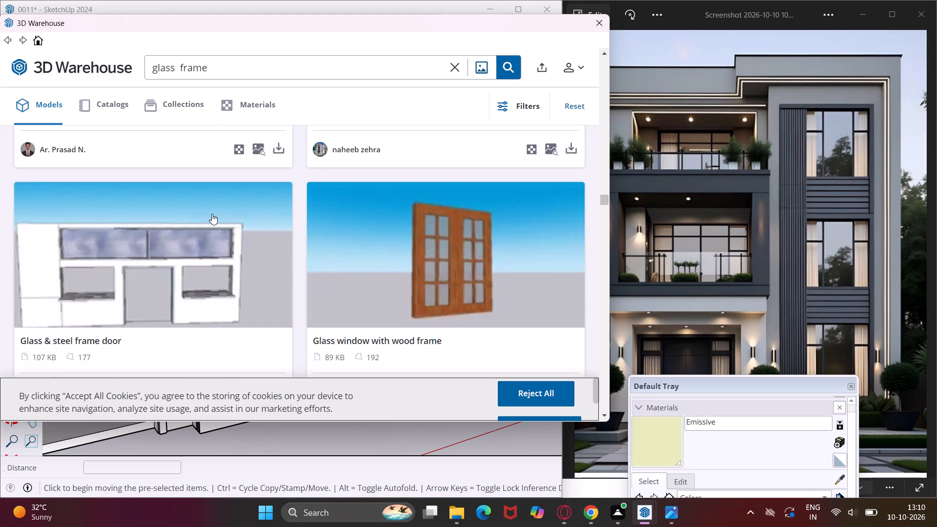
scroll(212, 214, "down", 12)
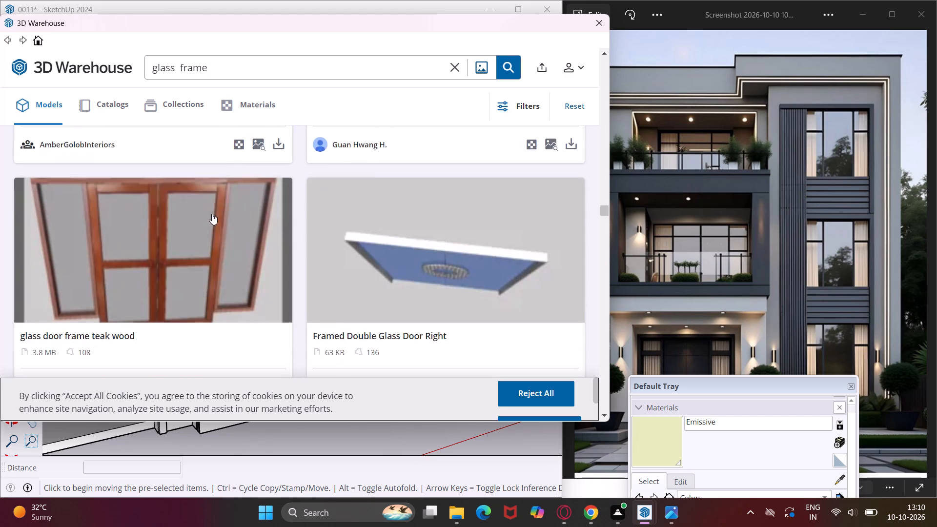
scroll(212, 214, "down", 3)
Close the reference facade image and the file explorer window behind it.
left_click(915, 22)
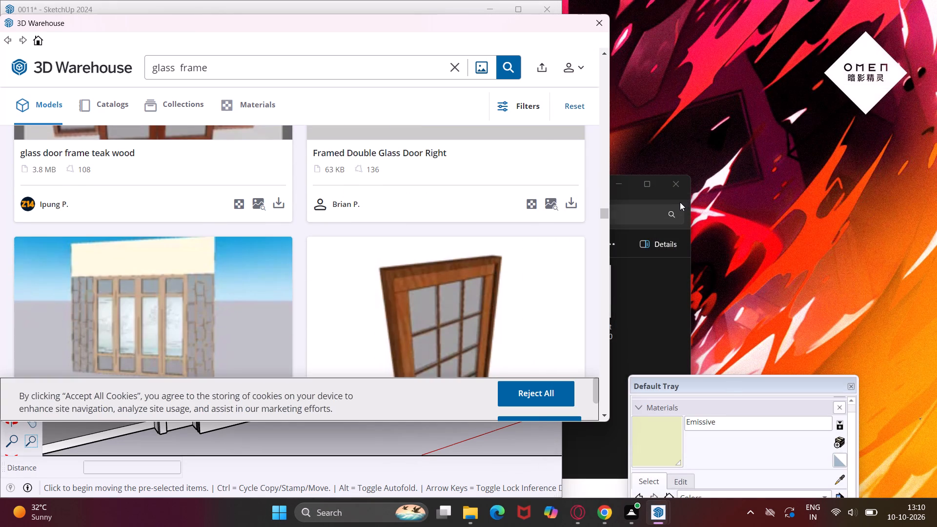
left_click_drag(675, 277, 700, 277)
left_click(680, 189)
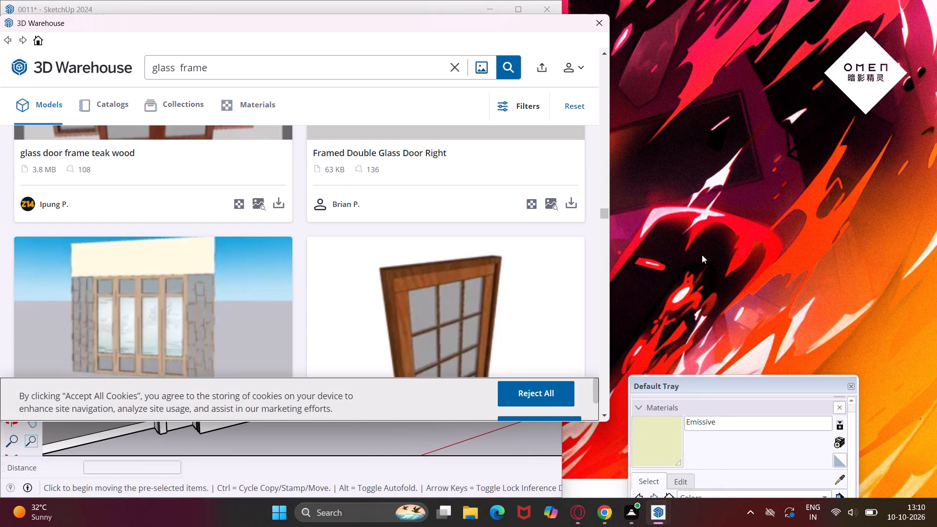
Move the Default Tray onto the free desktop area beside the model and shift the 3D Warehouse window off the SketchUp toolbars.
left_click_drag(753, 385, 833, 200)
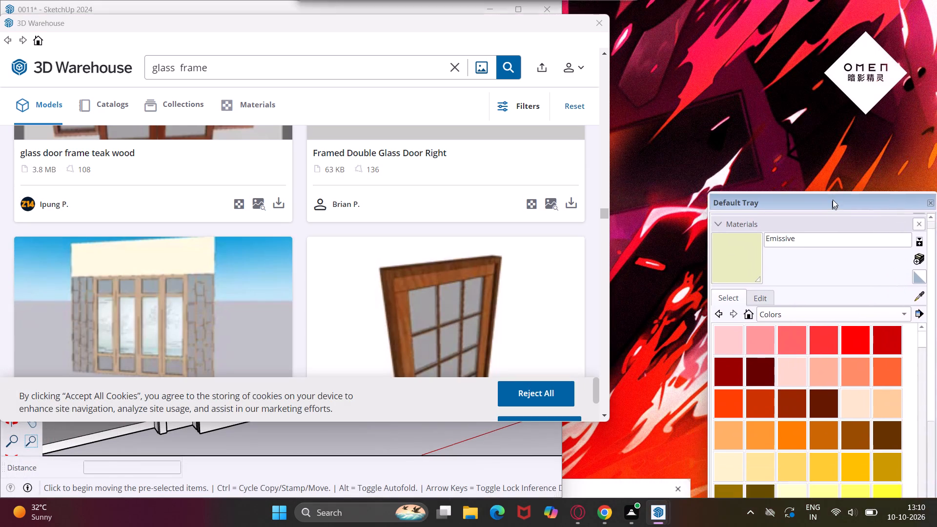
left_click_drag(833, 200, 846, 66)
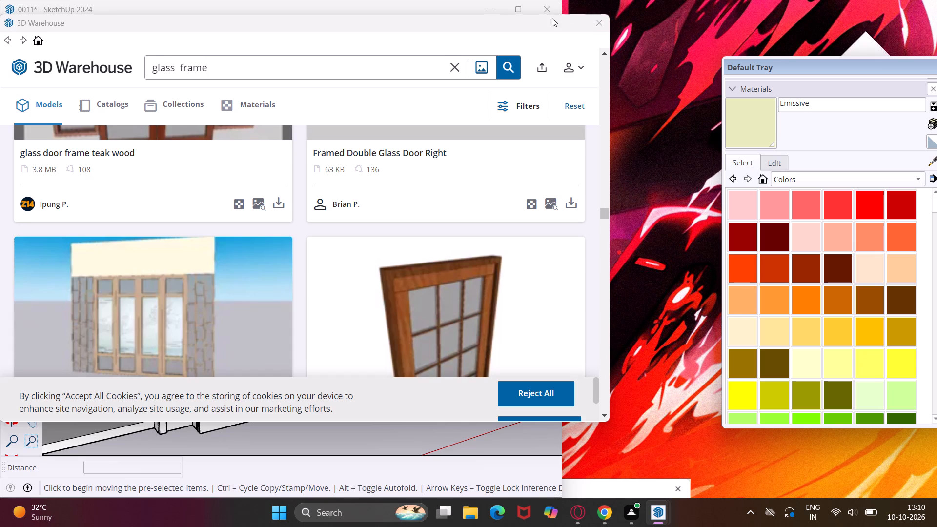
left_click_drag(549, 21, 431, 110)
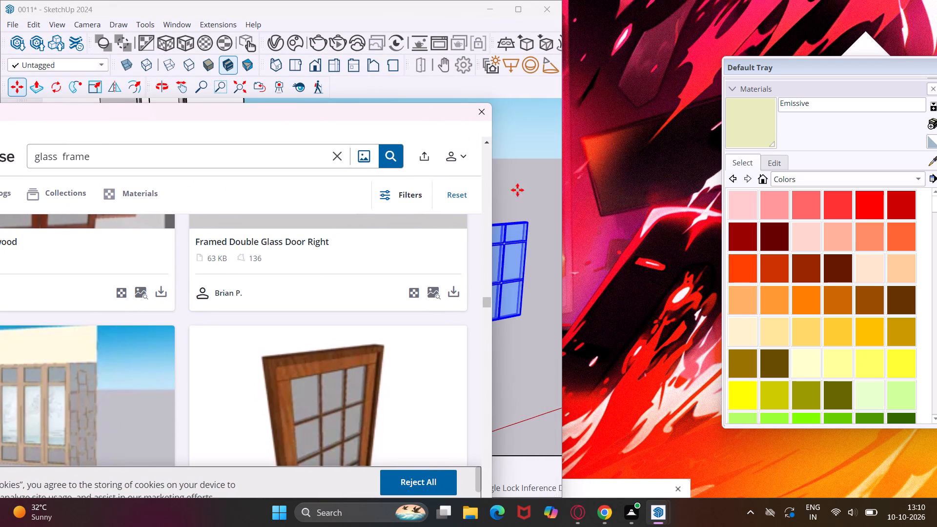
Widen the SketchUp window to span the full width of the screen.
left_click_drag(562, 241, 748, 272)
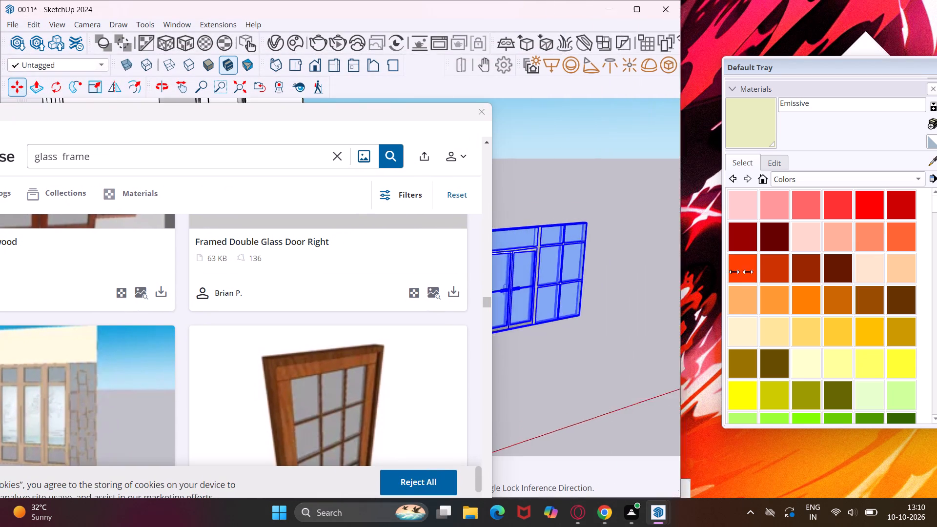
left_click_drag(748, 272, 936, 272)
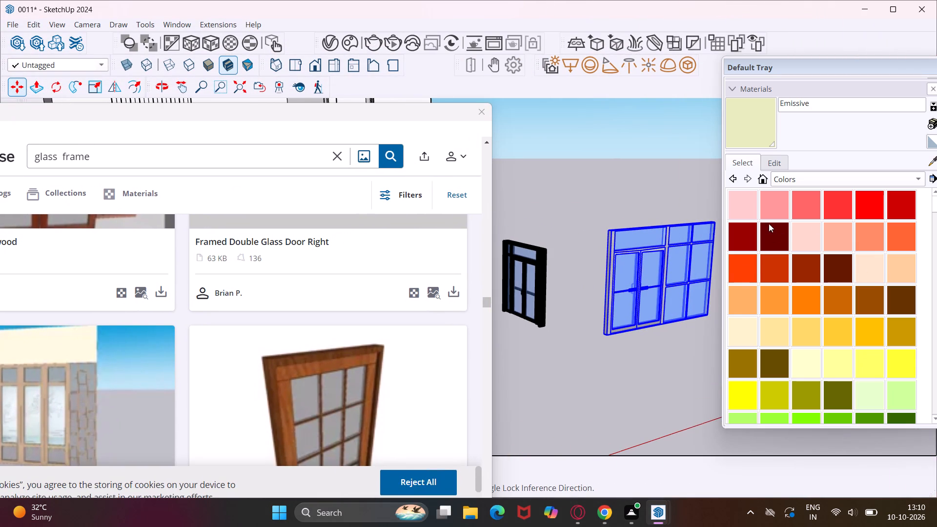
Make the Default Tray narrower and taller, and collapse its Materials section.
left_click_drag(723, 167, 777, 192)
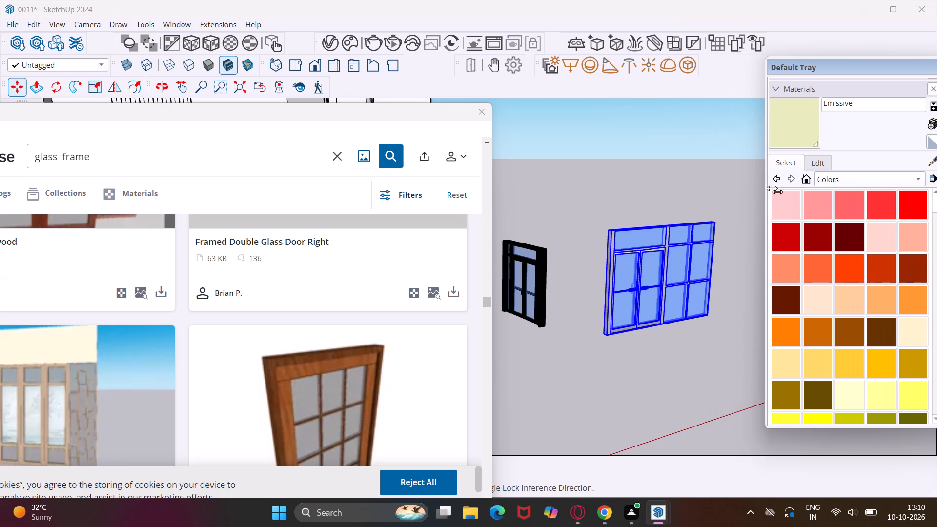
left_click_drag(777, 192, 796, 208)
left_click_drag(774, 428, 766, 465)
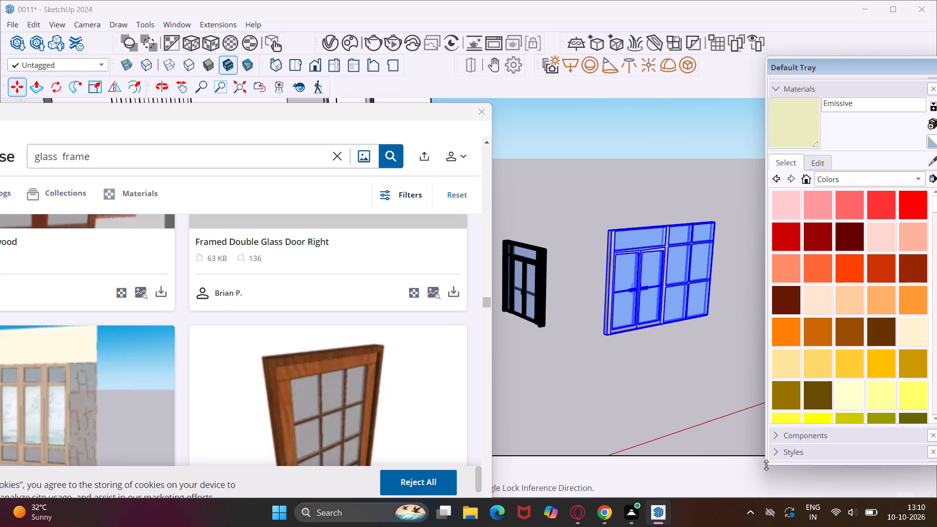
left_click_drag(766, 465, 766, 471)
scroll(787, 119, "up", 3)
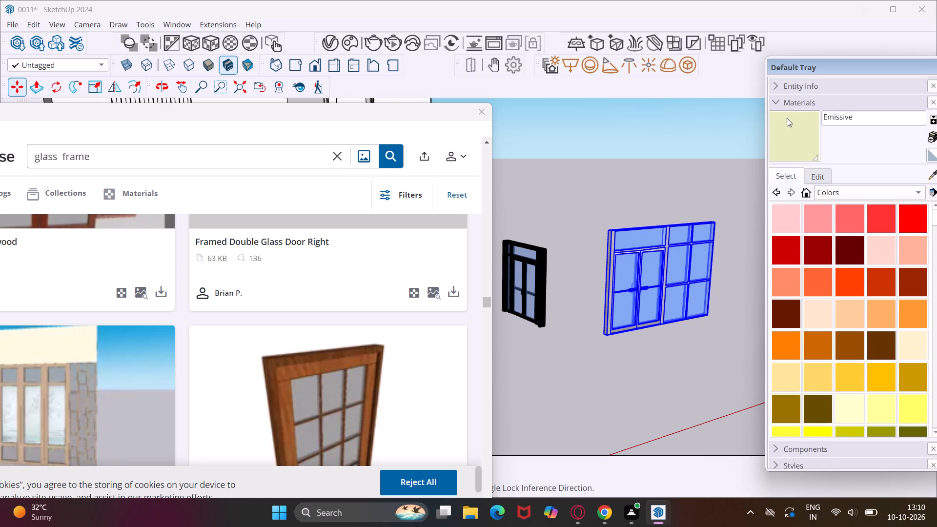
left_click(776, 100)
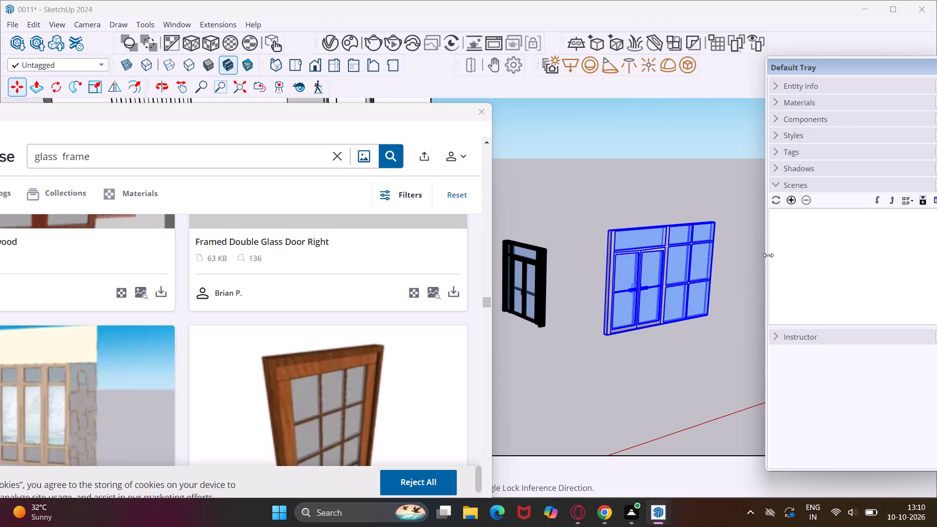
Move the 3D Warehouse window fully into view, keeping it clear of the Default Tray.
left_click_drag(444, 108, 563, 62)
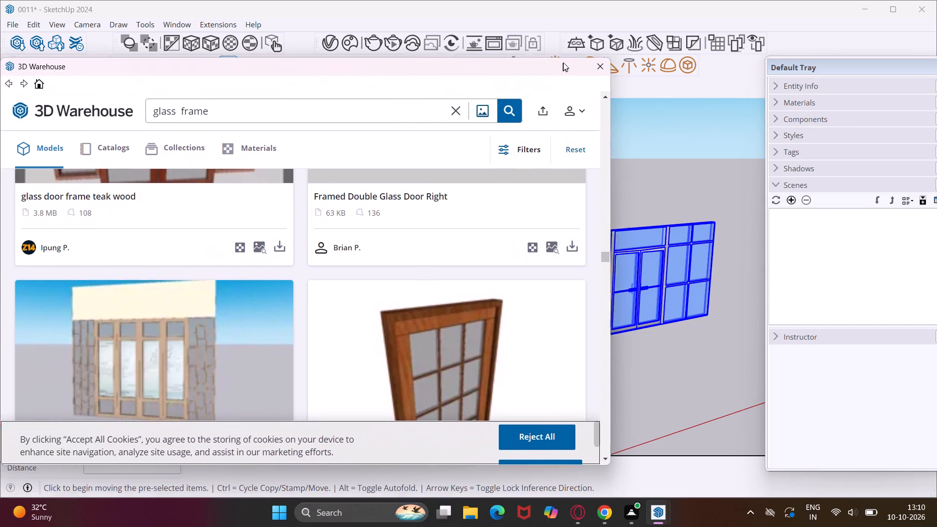
left_click_drag(563, 62, 576, 57)
left_click_drag(559, 61, 535, 67)
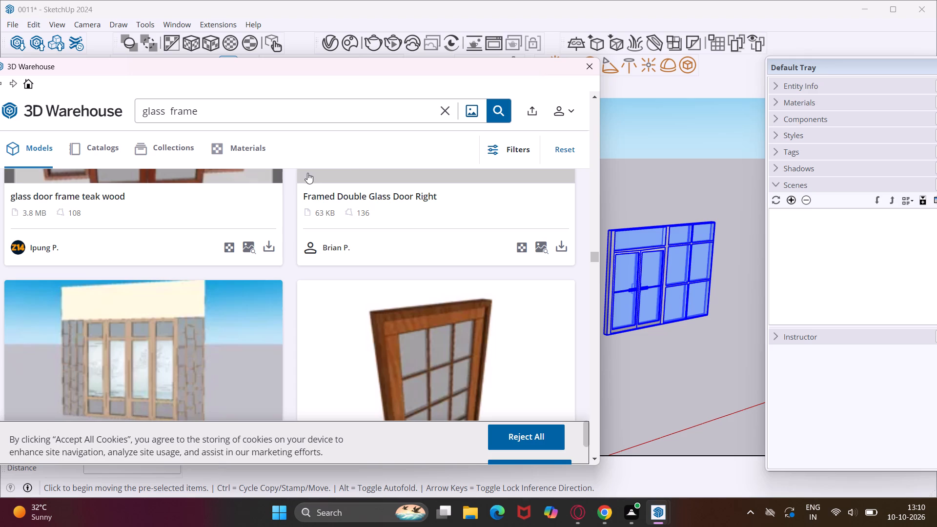
Examine further "glass frame" results in 3D Warehouse for framed glass doors and windows suited to the facade.
scroll(302, 203, "down", 4)
scroll(240, 265, "down", 2)
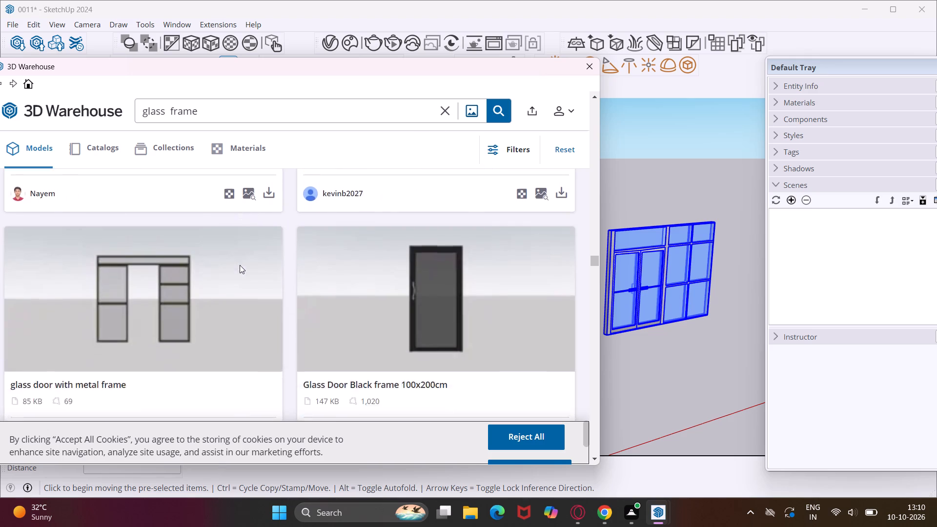
scroll(240, 265, "down", 4)
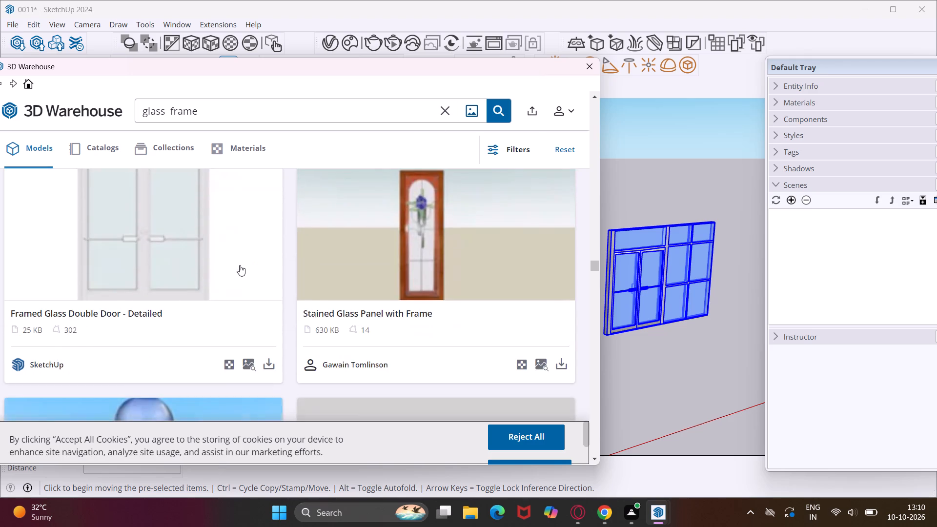
scroll(240, 265, "down", 13)
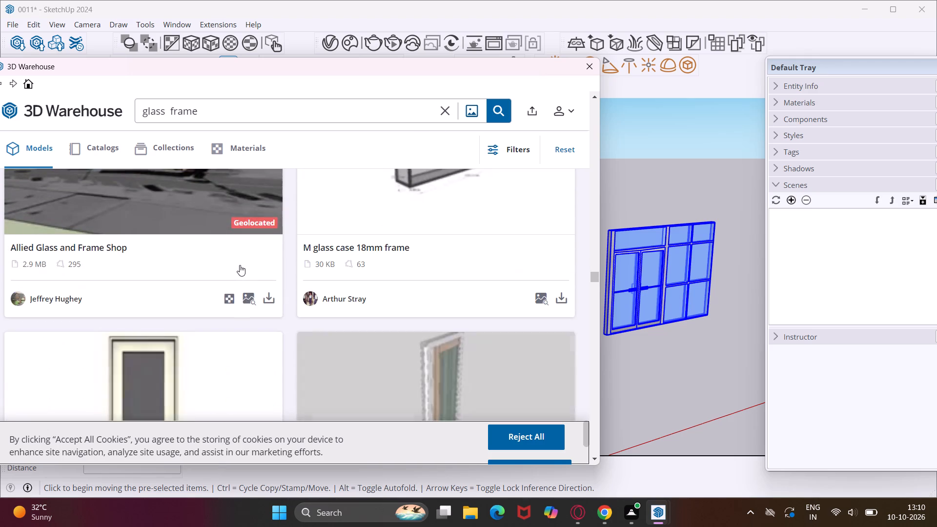
scroll(240, 265, "down", 11)
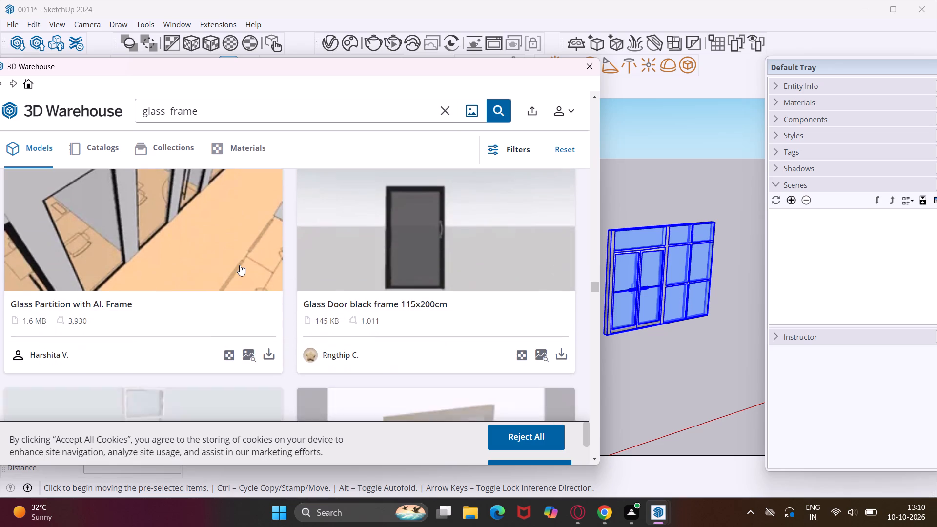
scroll(240, 265, "down", 7)
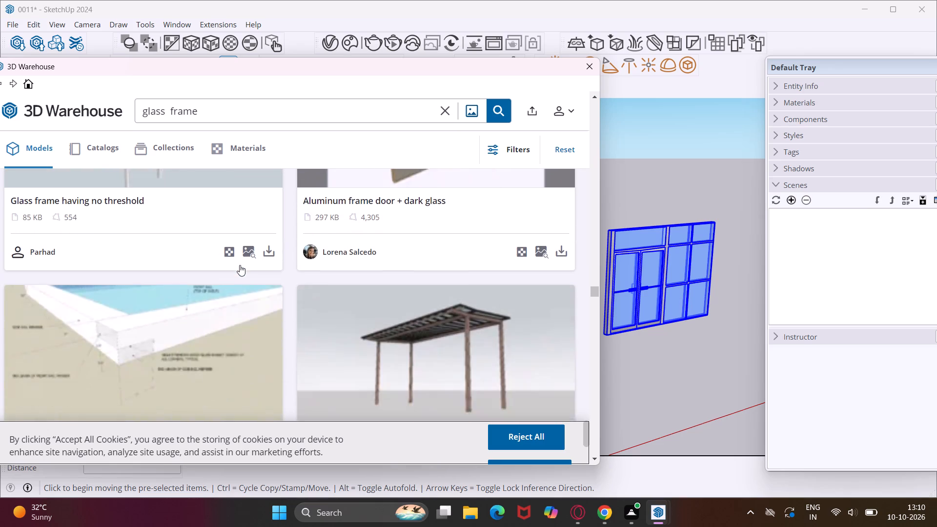
scroll(240, 265, "down", 7)
scroll(240, 265, "up", 1)
scroll(240, 265, "down", 8)
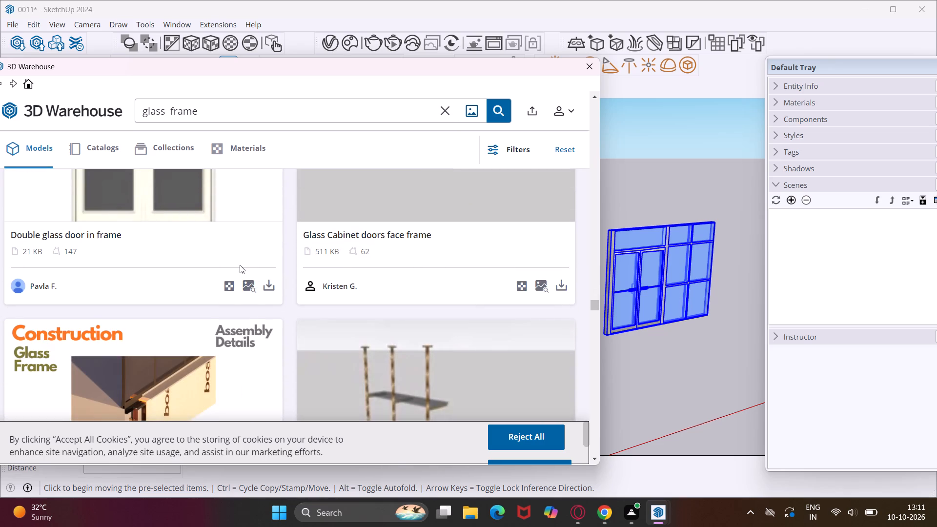
scroll(240, 265, "down", 13)
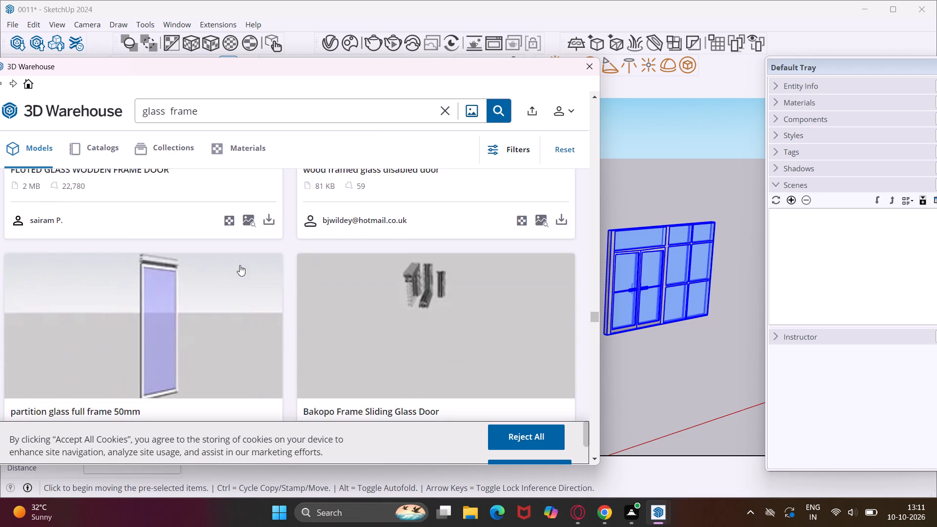
scroll(240, 265, "down", 3)
scroll(240, 265, "up", 5)
scroll(240, 265, "down", 12)
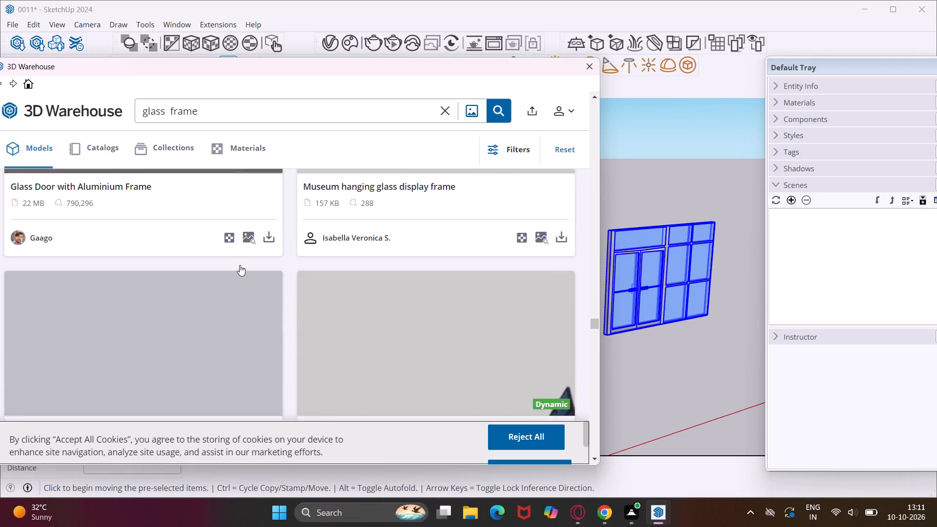
scroll(240, 265, "down", 16)
scroll(240, 265, "up", 6)
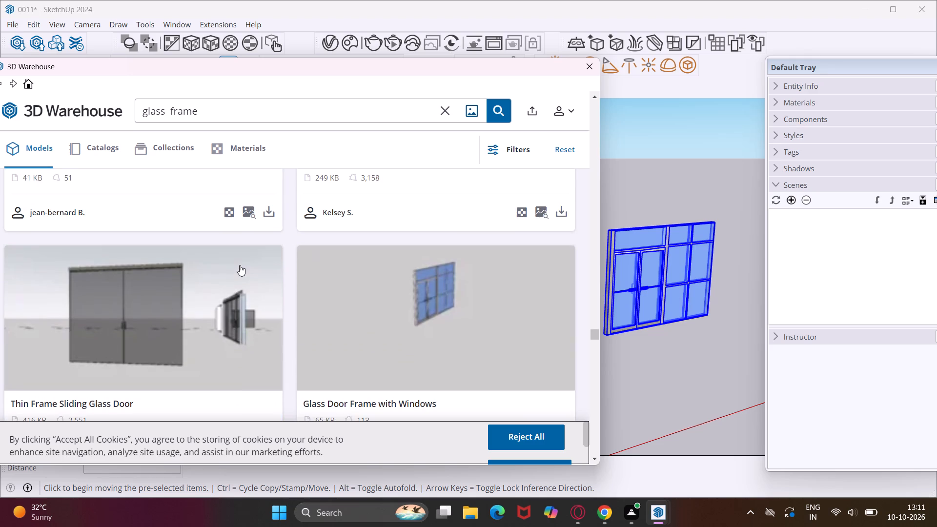
scroll(240, 265, "down", 3)
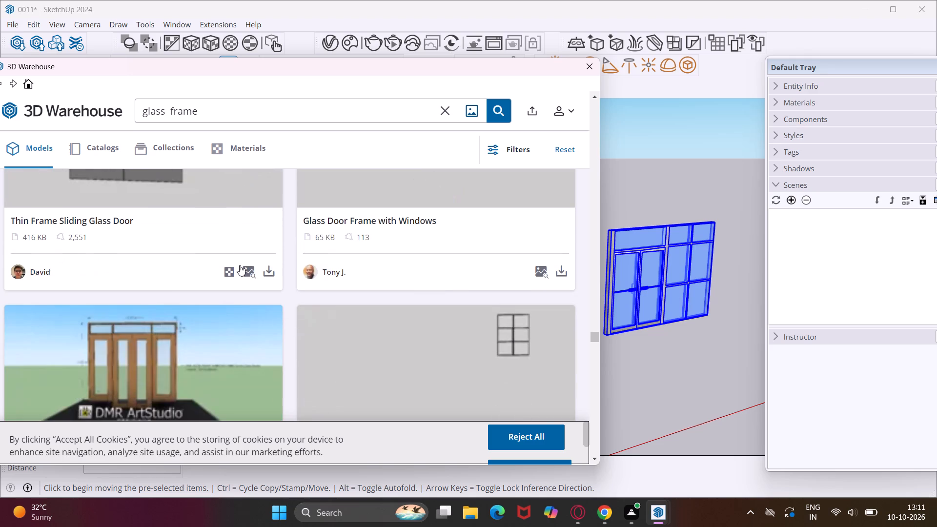
scroll(240, 265, "down", 4)
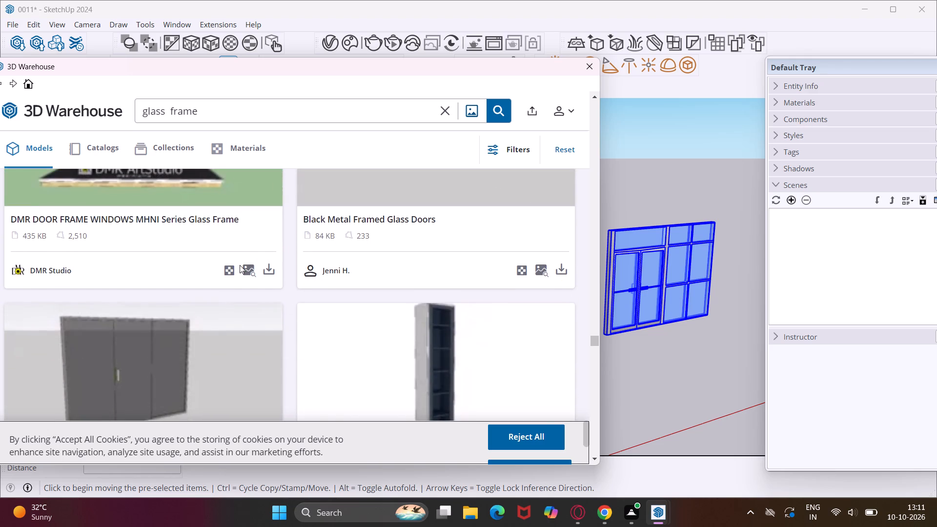
scroll(240, 265, "down", 1)
scroll(240, 265, "up", 3)
scroll(240, 265, "down", 6)
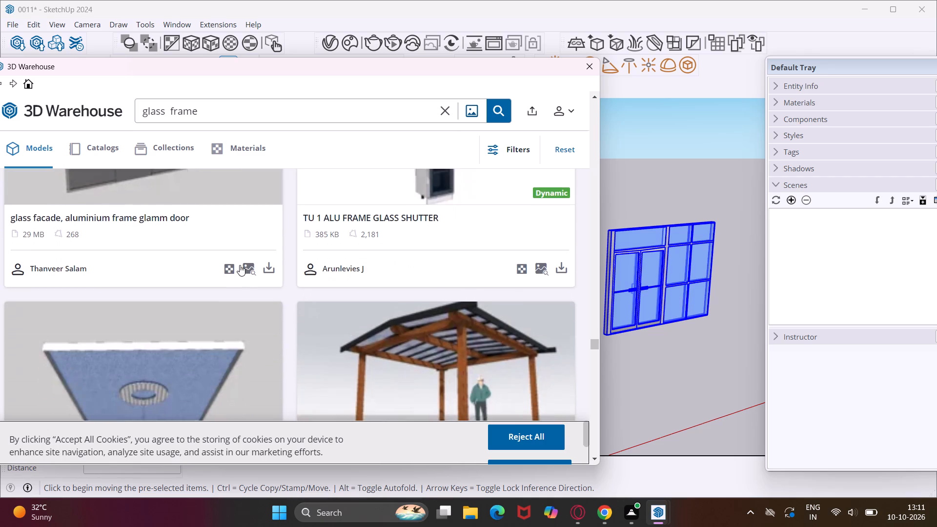
scroll(240, 265, "down", 10)
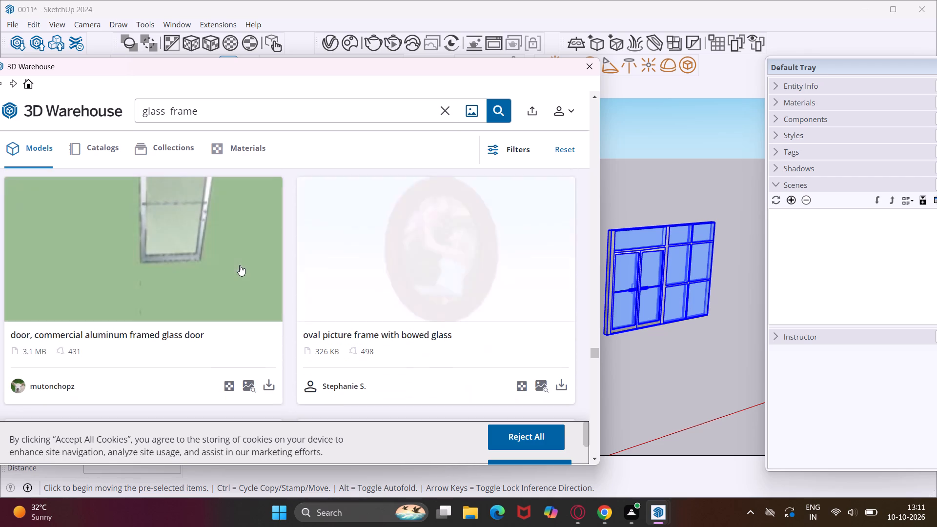
scroll(240, 265, "down", 7)
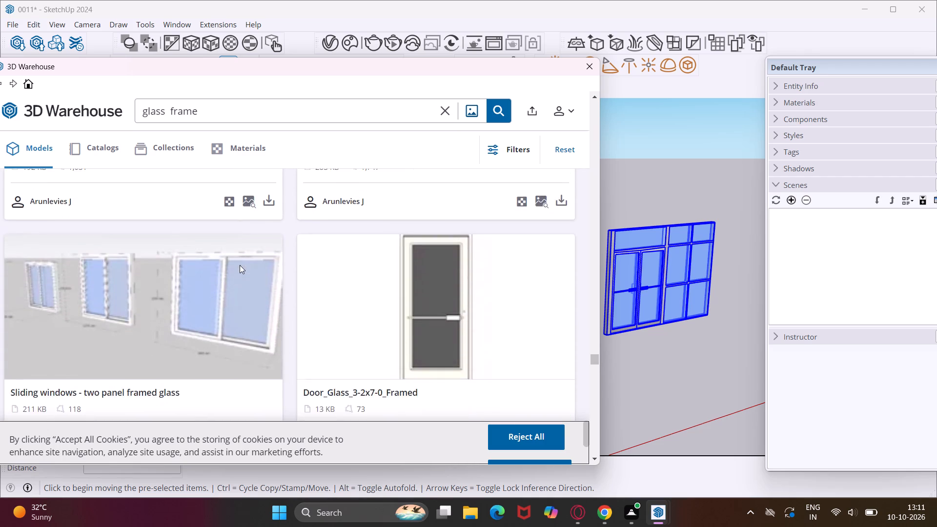
scroll(241, 265, "down", 2)
scroll(241, 265, "up", 1)
scroll(241, 265, "down", 2)
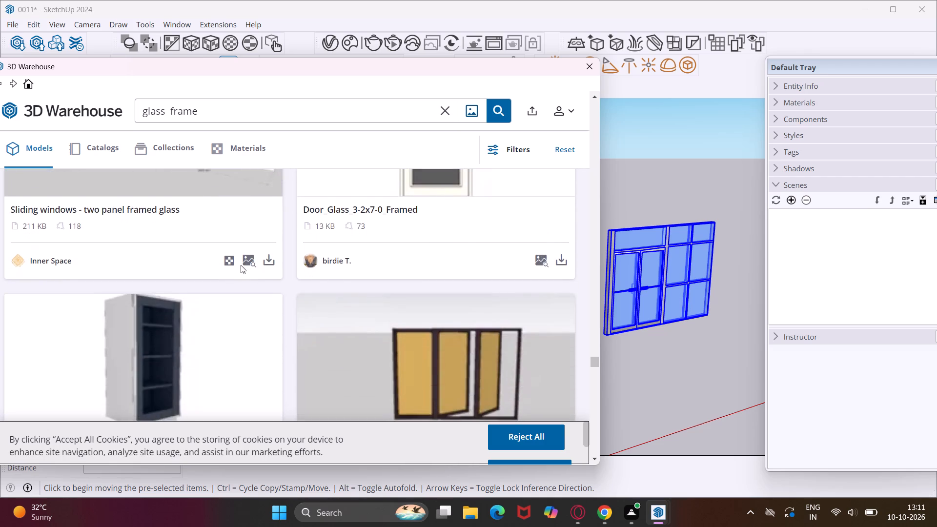
scroll(241, 265, "down", 10)
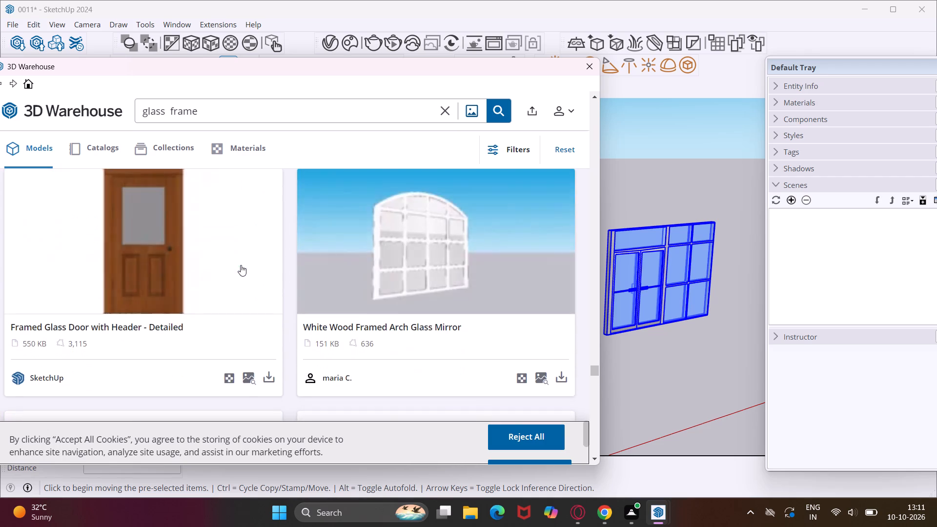
scroll(241, 265, "down", 9)
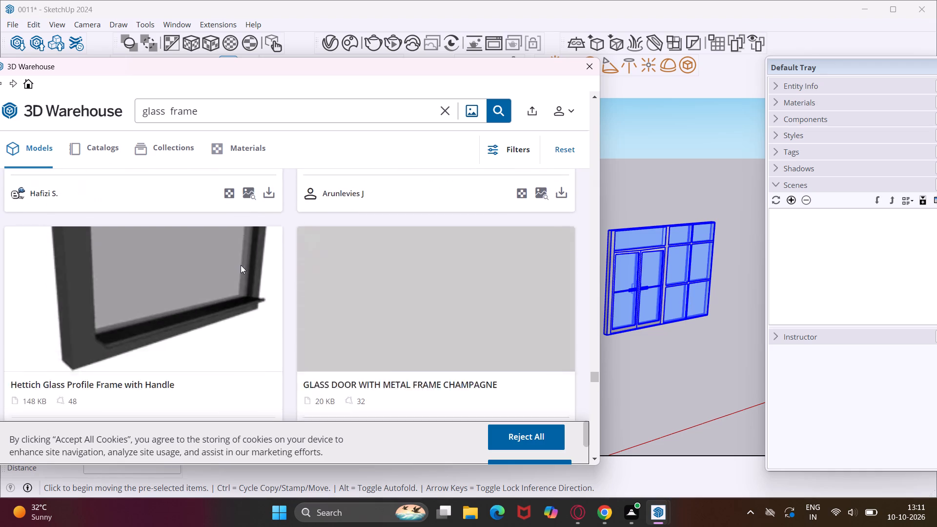
scroll(241, 265, "down", 7)
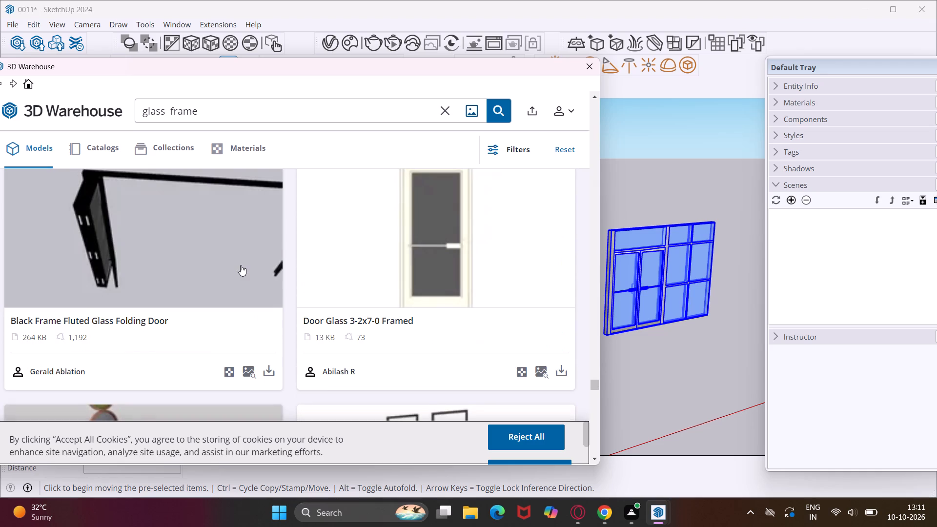
scroll(241, 265, "down", 8)
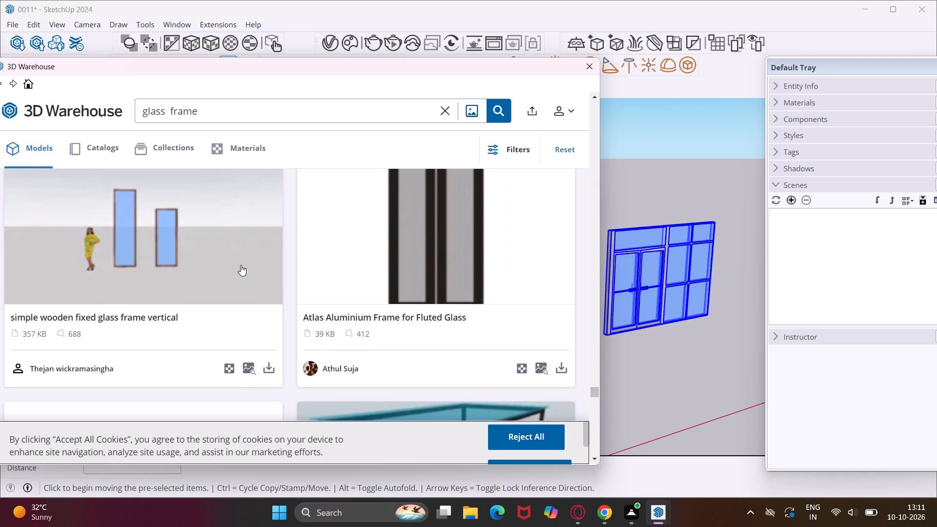
scroll(241, 265, "down", 13)
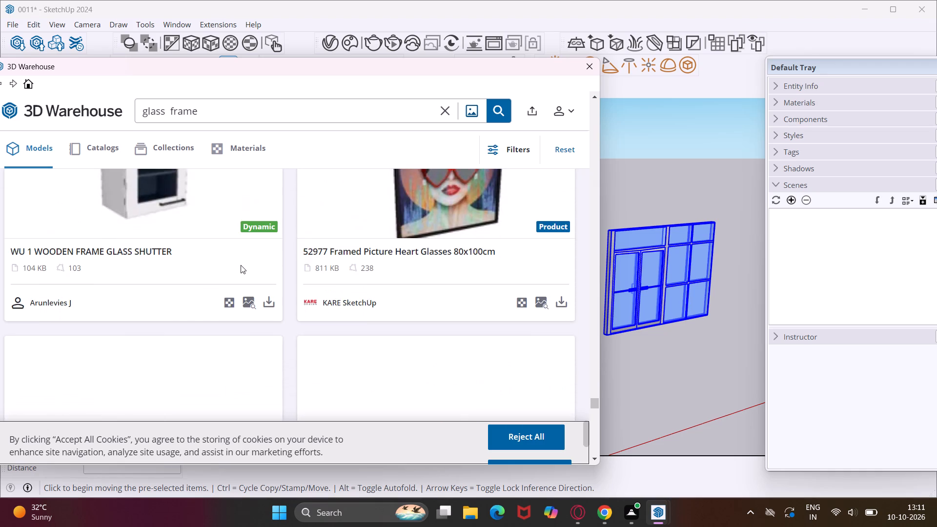
scroll(241, 265, "down", 4)
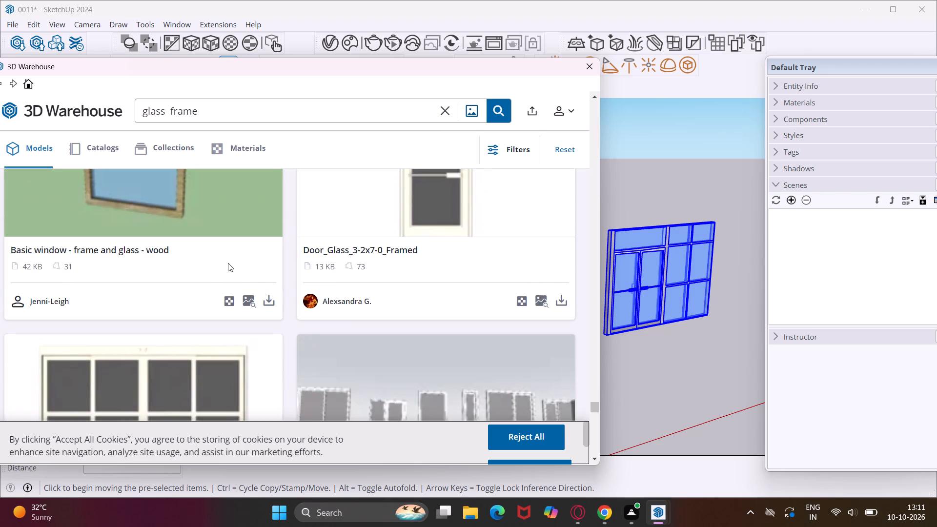
scroll(227, 263, "down", 7)
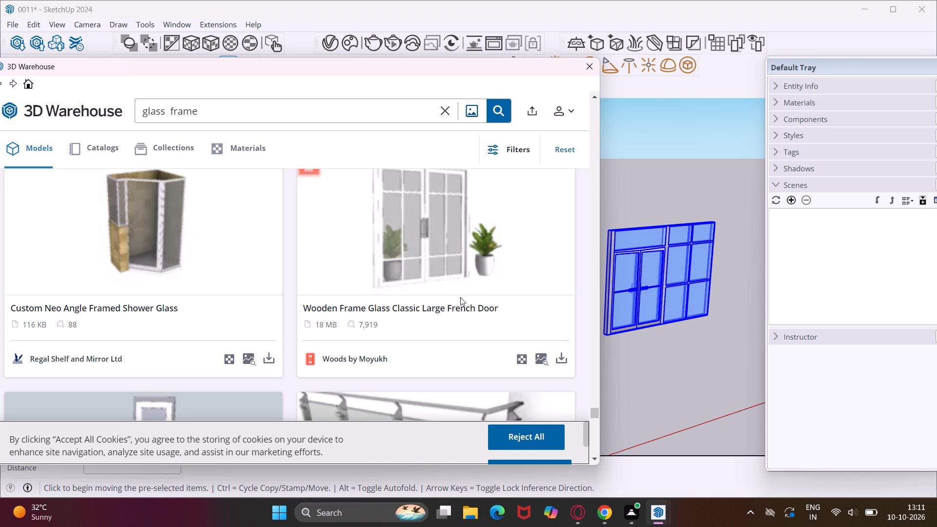
scroll(385, 272, "up", 2)
scroll(385, 271, "down", 6)
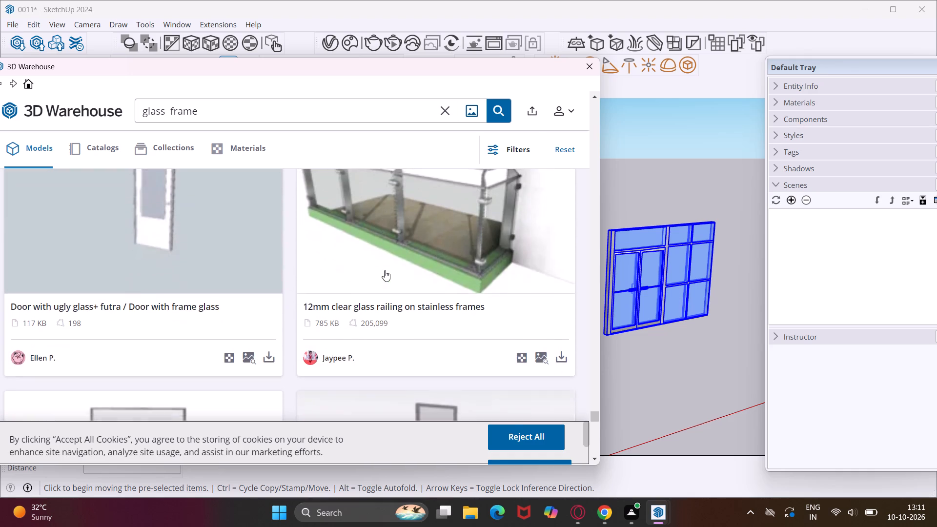
scroll(385, 270, "down", 5)
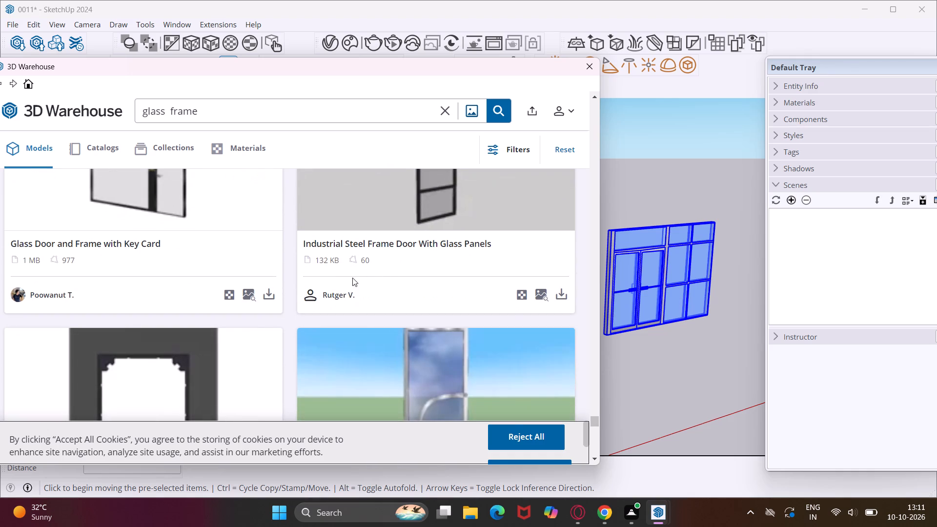
scroll(334, 285, "down", 4)
scroll(285, 310, "down", 3)
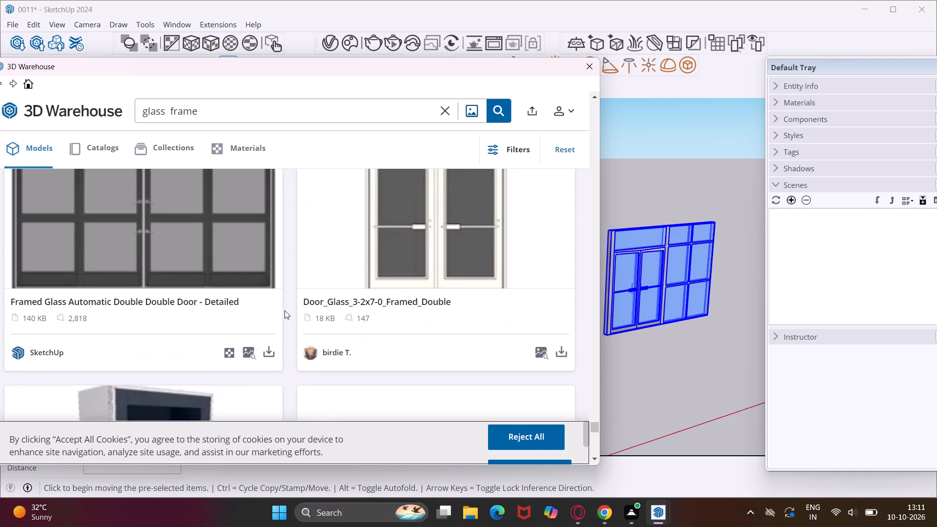
Look through the rest of the loaded "glass frame" results in 3D Warehouse and load more of them.
scroll(280, 312, "down", 9)
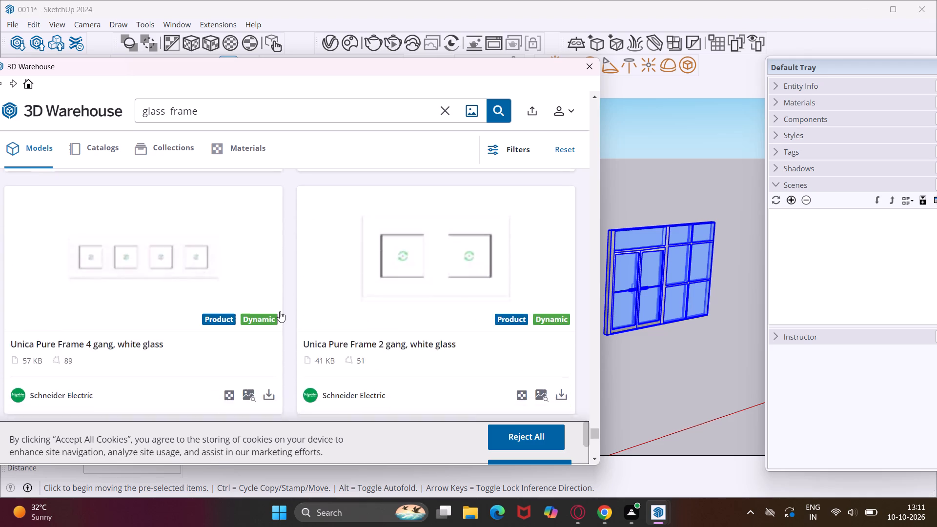
scroll(280, 311, "down", 14)
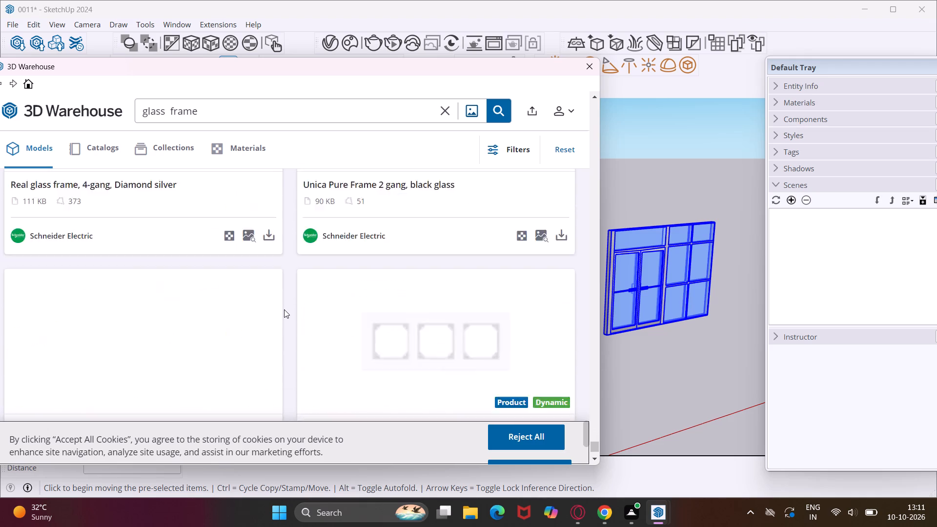
scroll(284, 309, "down", 6)
left_click(283, 397)
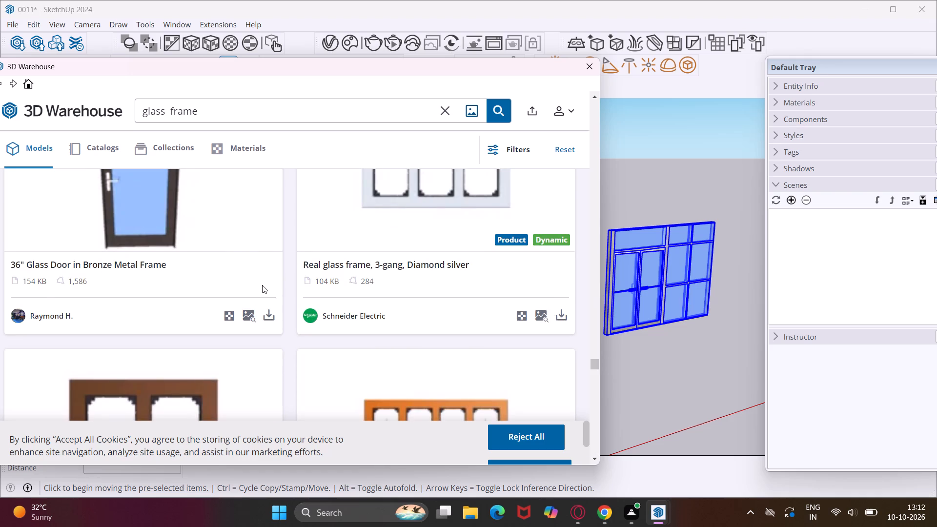
Examine the additional "glass frame" results for a framed glass door or window suited to the facade.
scroll(264, 279, "down", 14)
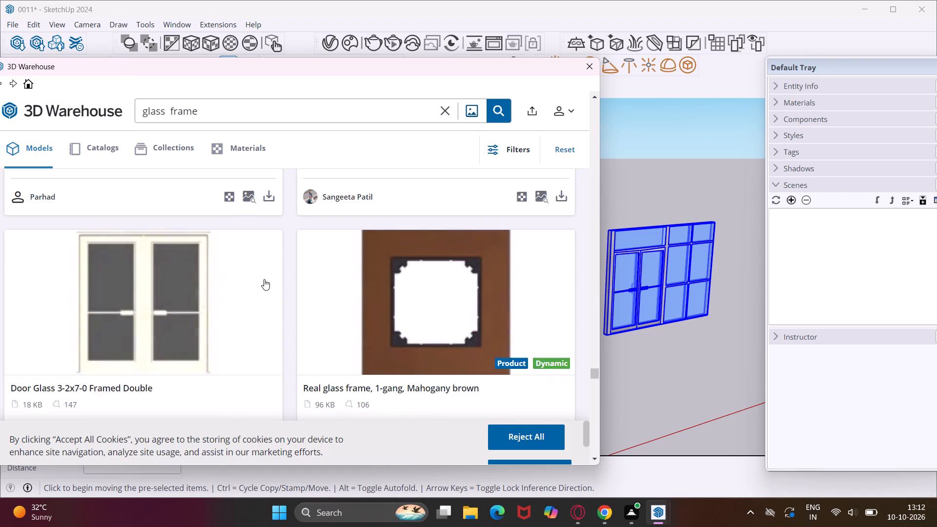
scroll(264, 279, "down", 12)
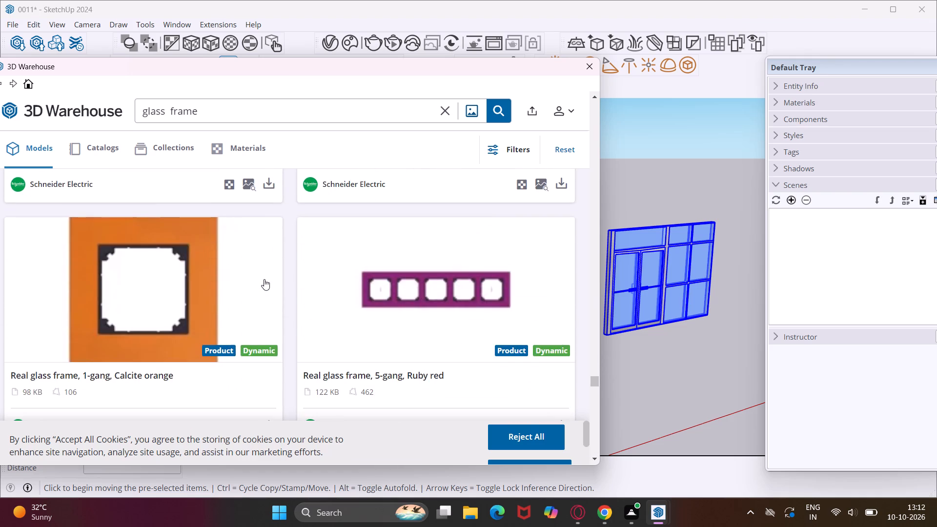
scroll(264, 279, "down", 14)
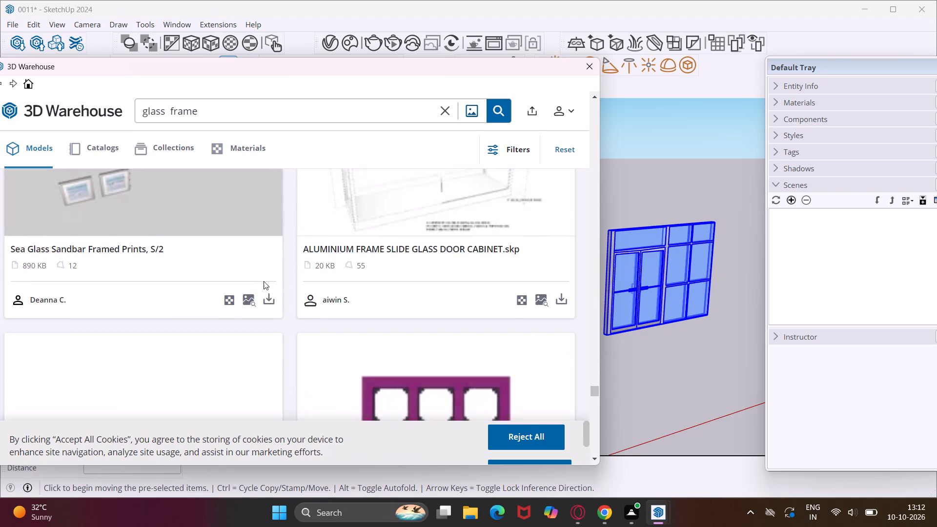
scroll(264, 281, "down", 5)
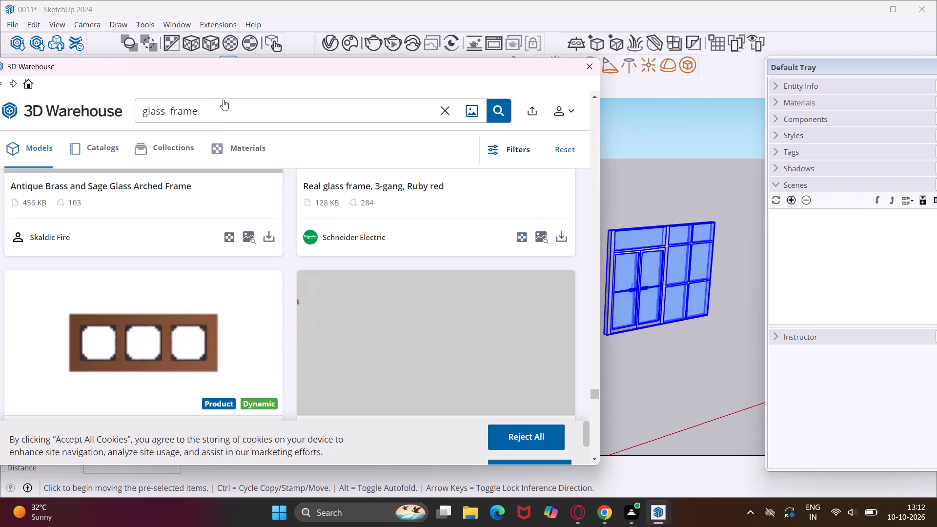
Extend the 3D Warehouse search to "glass frame of door".
left_click(216, 103)
key("space")
type("o")
type("f")
key("space")
key("BackSpace")
key("BackSpace")
key("BackSpace")
key("o")
type("f")
key("space")
key("d")
type("oor")
key("Return")
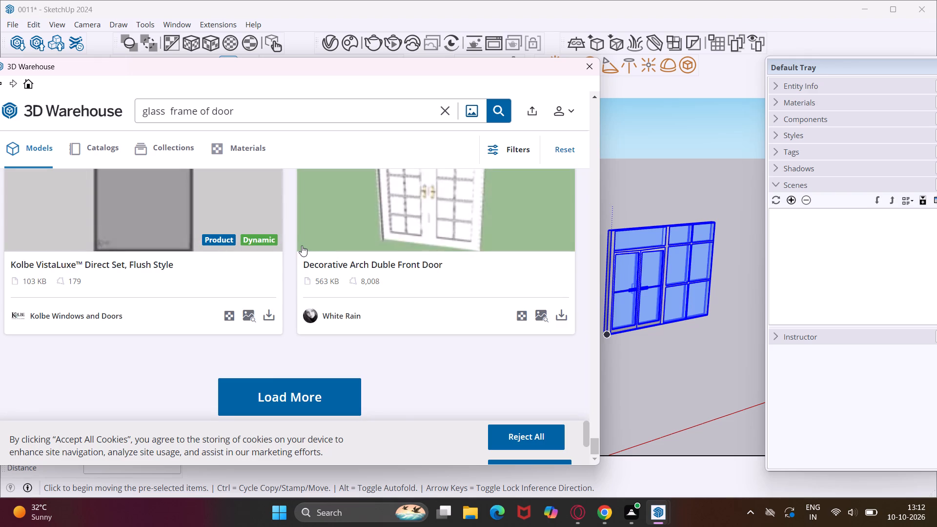
Examine the "glass frame of door" results, working from the end of the list upward, for a large glazed door frame.
scroll(302, 245, "up", 6)
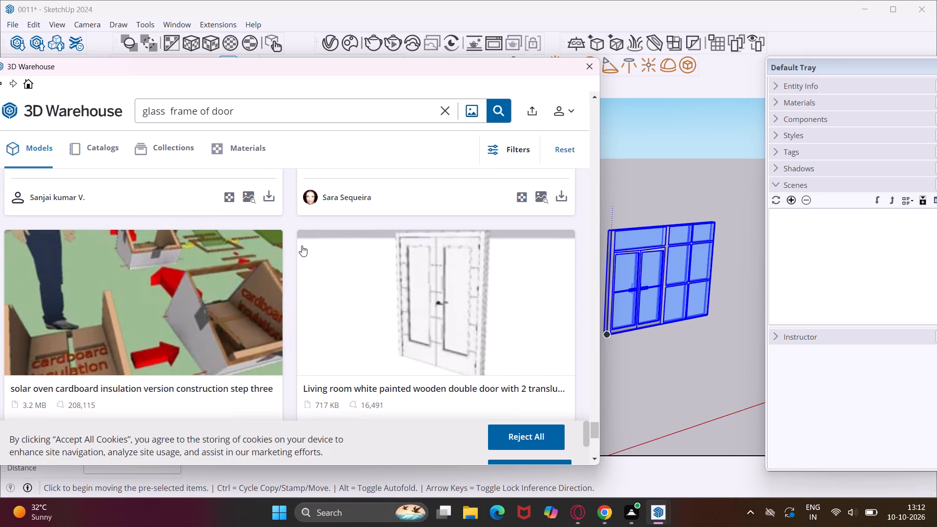
scroll(302, 245, "up", 9)
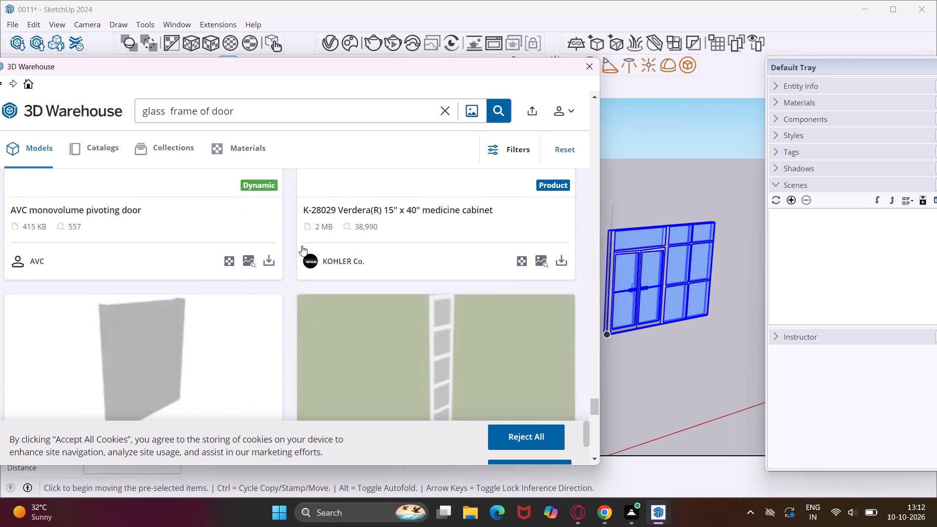
scroll(302, 245, "up", 8)
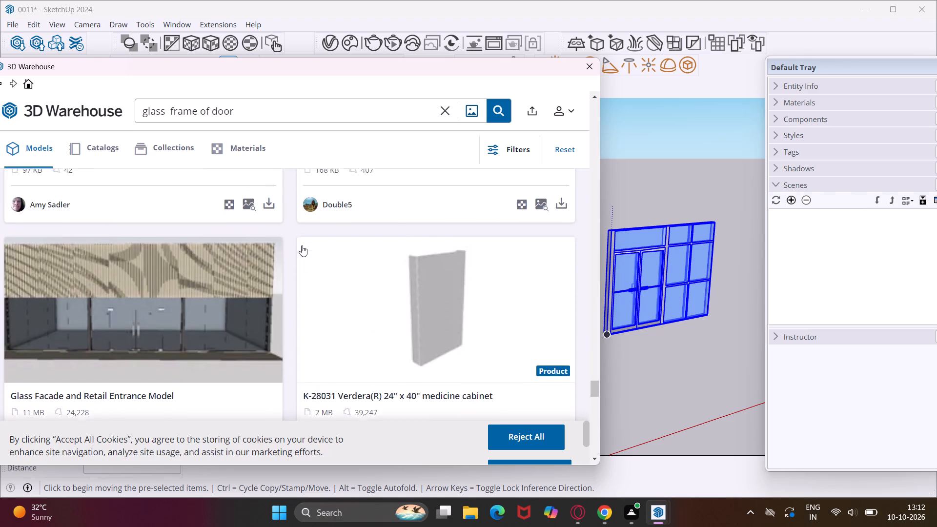
scroll(302, 245, "up", 4)
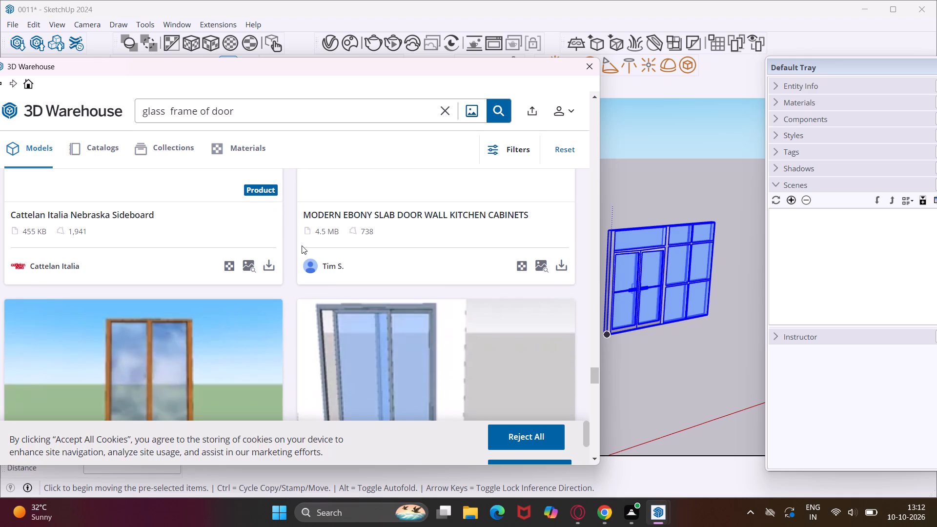
scroll(302, 245, "up", 7)
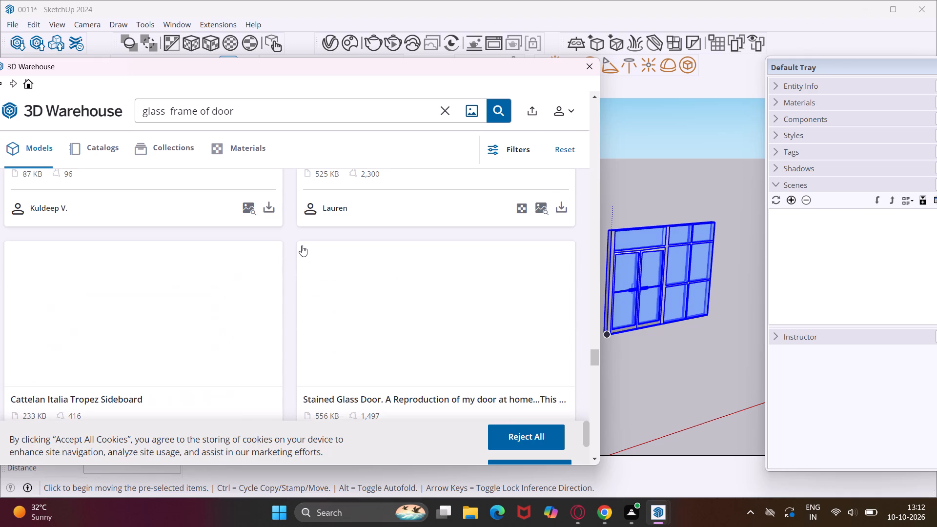
scroll(302, 245, "up", 6)
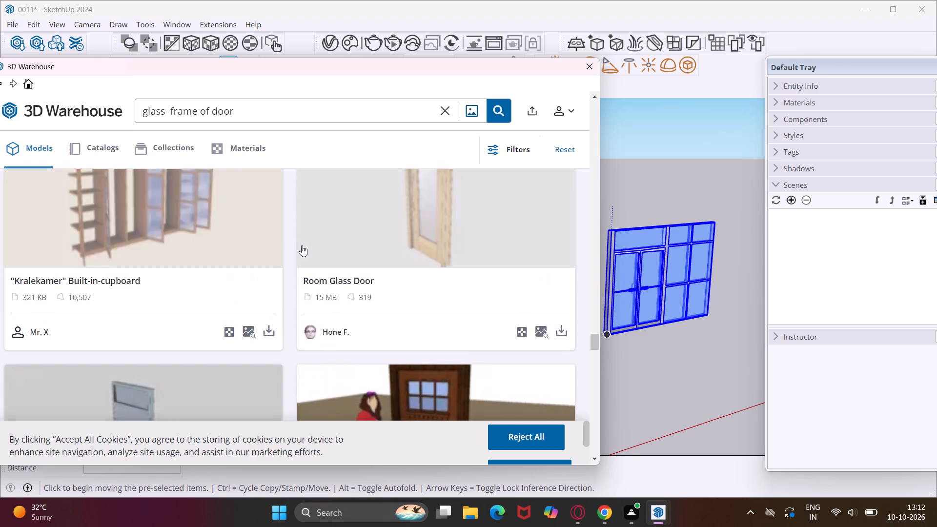
scroll(302, 245, "up", 9)
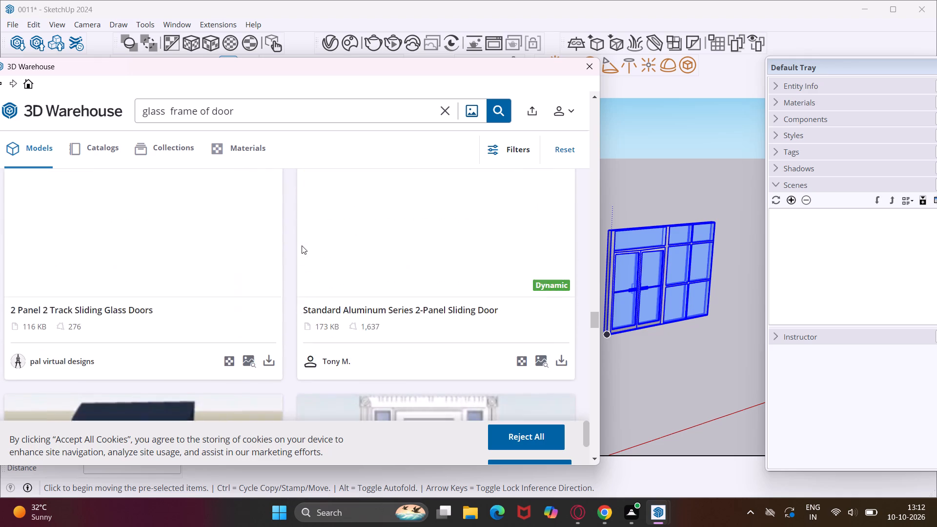
scroll(302, 245, "up", 1)
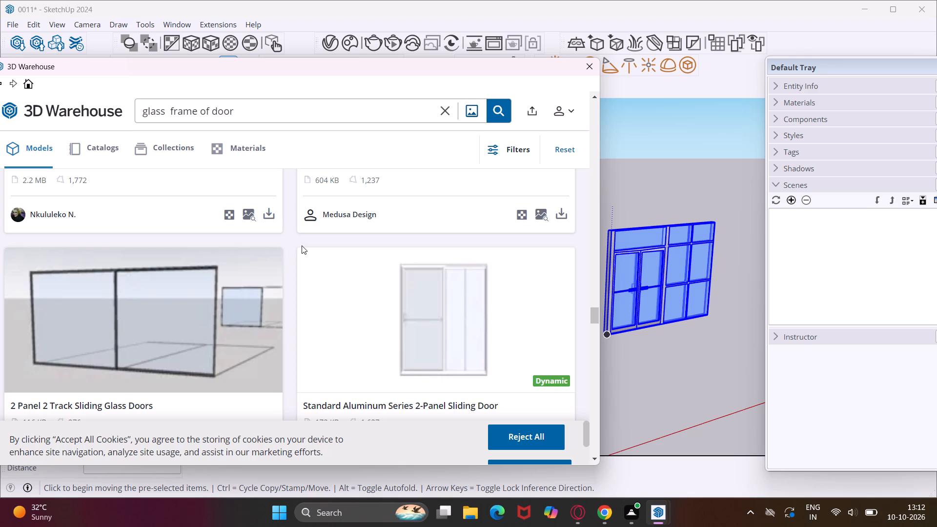
scroll(302, 245, "up", 8)
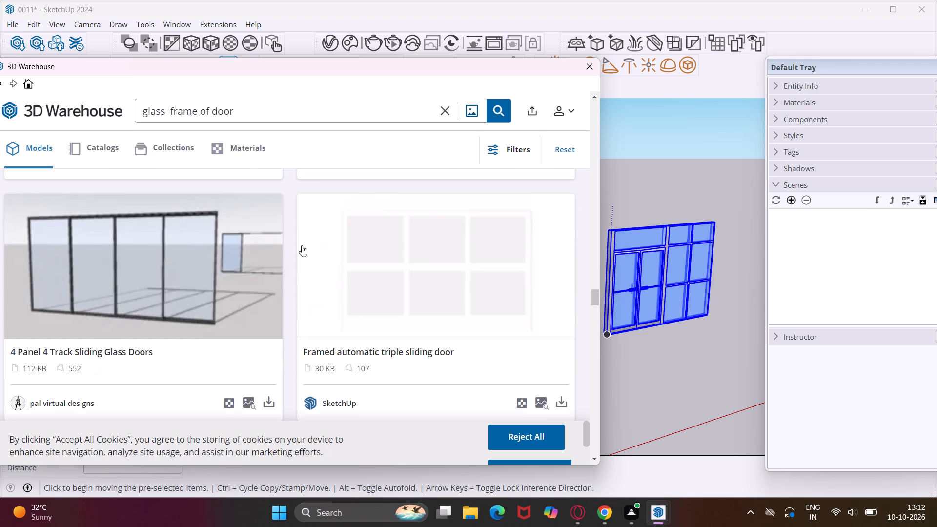
scroll(302, 245, "up", 4)
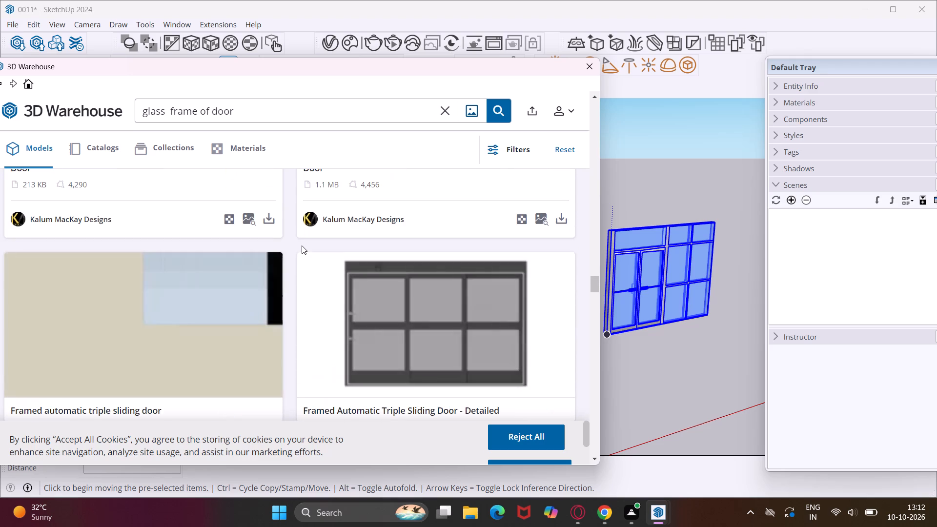
scroll(302, 245, "up", 4)
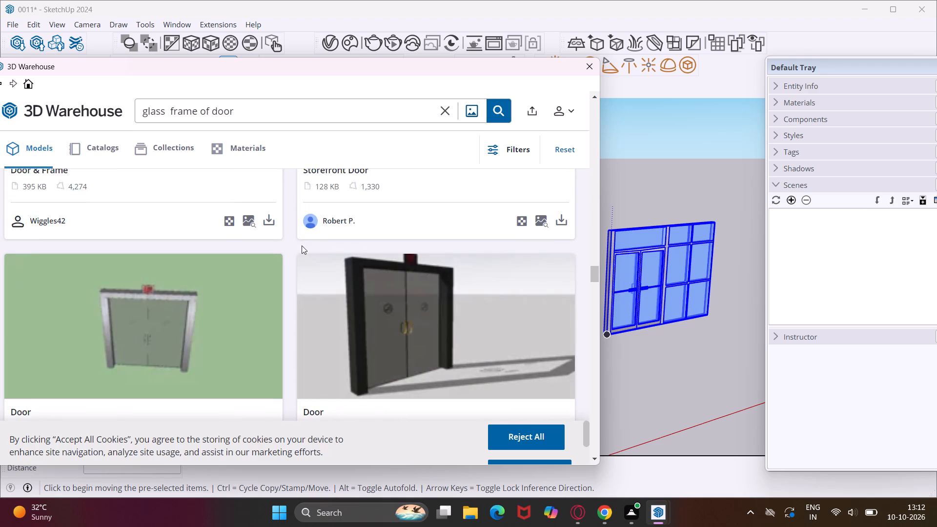
scroll(302, 245, "up", 6)
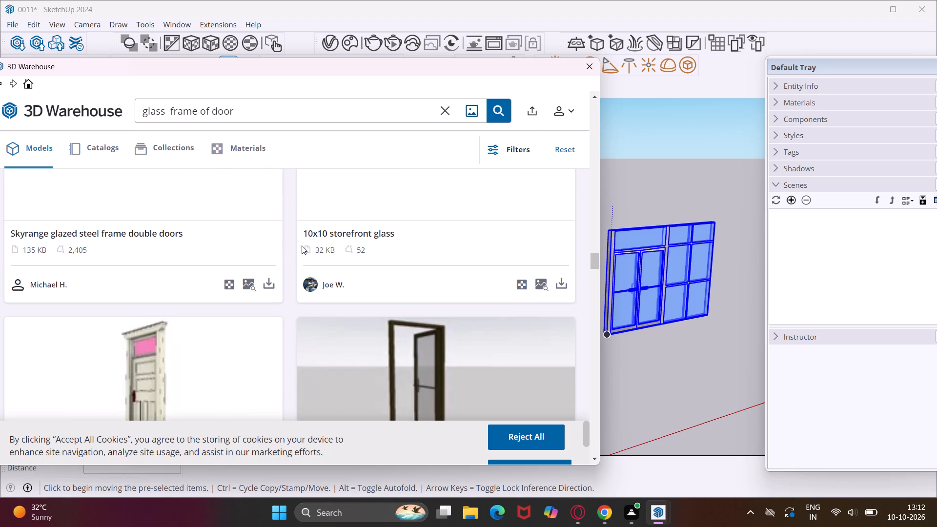
scroll(302, 245, "up", 3)
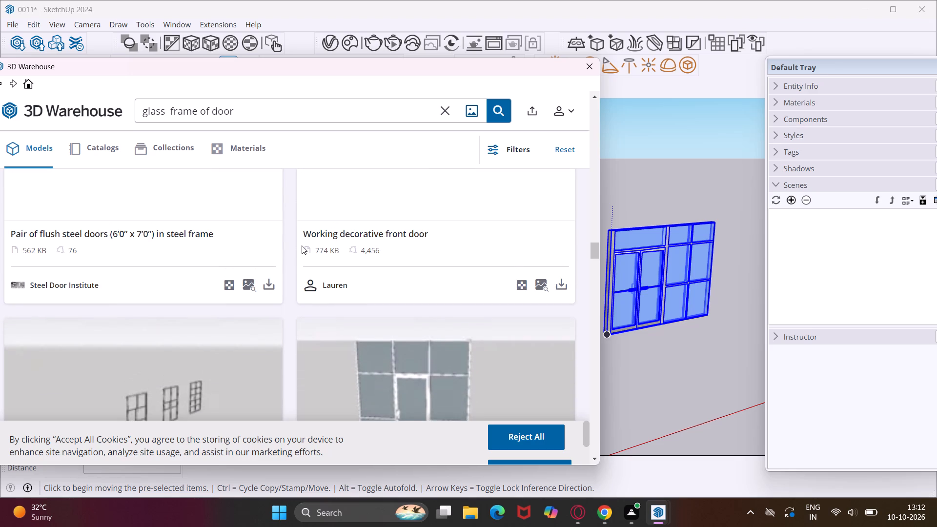
Load the "10x10 storefront glass" model directly into the SketchUp model and place it just in front of the wide glazed door frame.
scroll(302, 245, "down", 3)
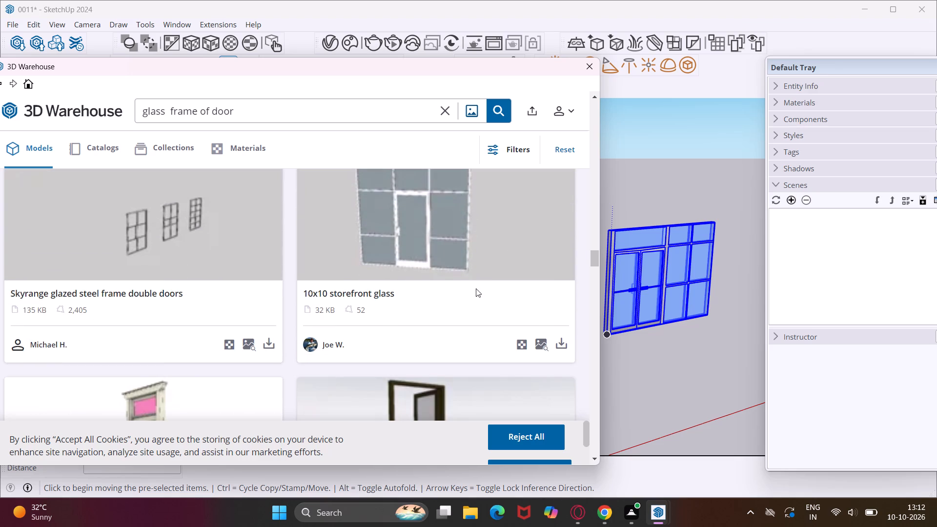
left_click(558, 345)
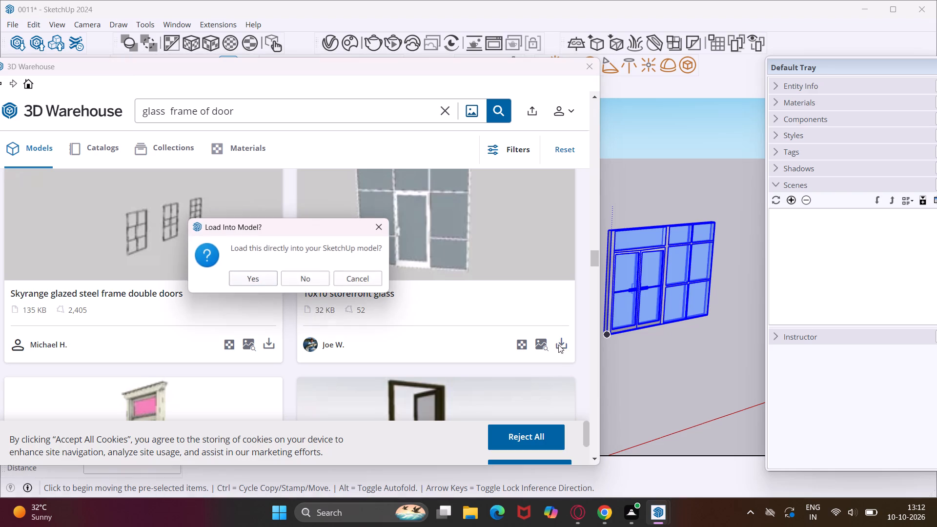
left_click(265, 280)
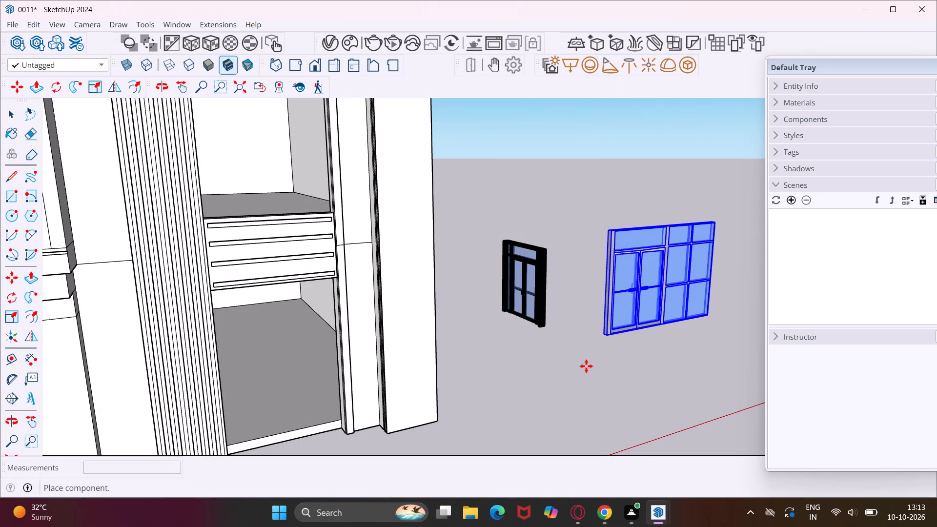
left_click(576, 401)
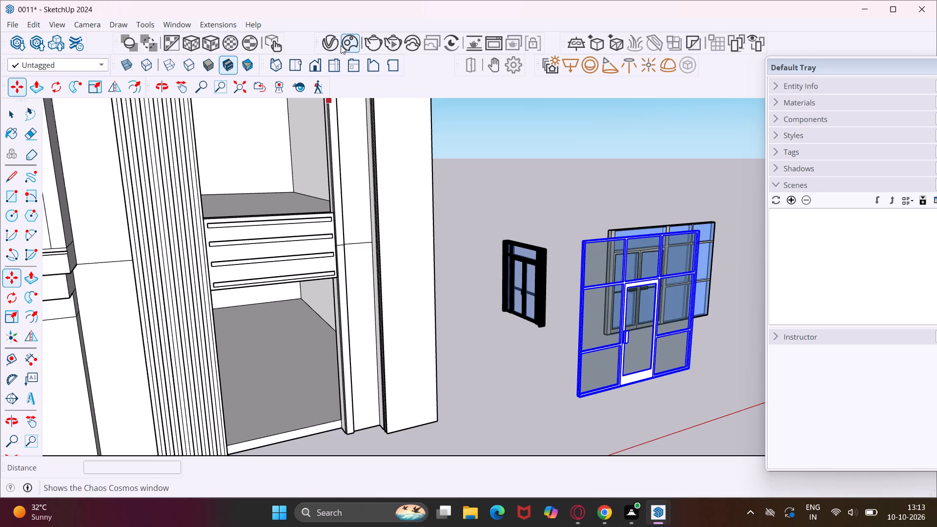
Reopen 3D Warehouse and examine the "glass frame of door" results for further glazed door and window frames suited to the facade.
left_click(175, 29)
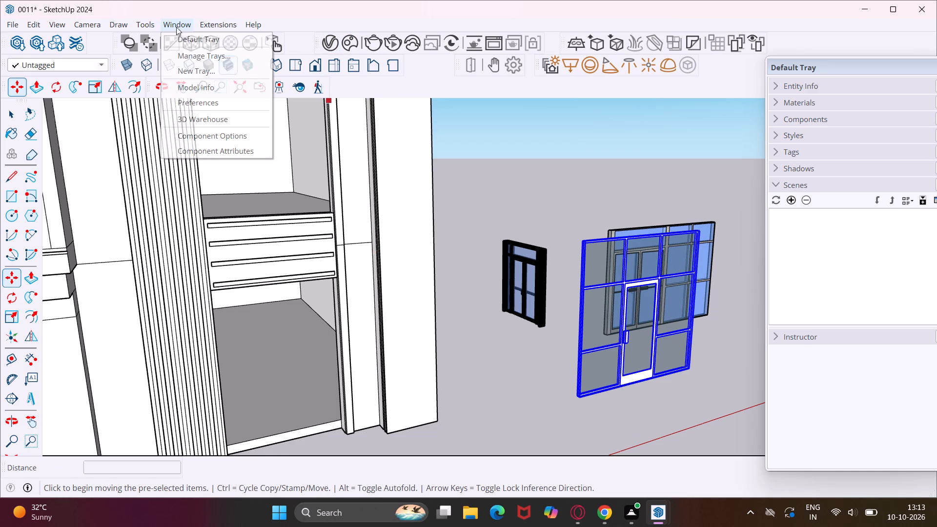
left_click(235, 121)
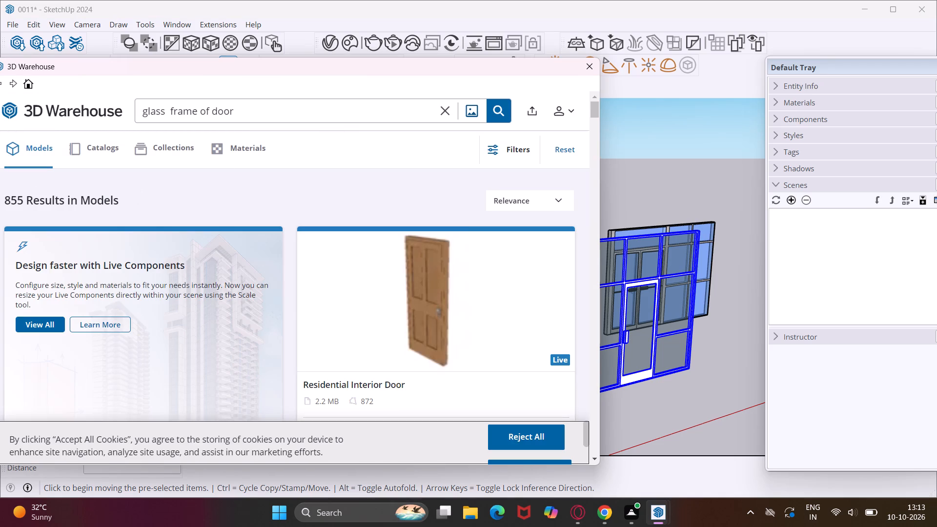
scroll(340, 316, "down", 9)
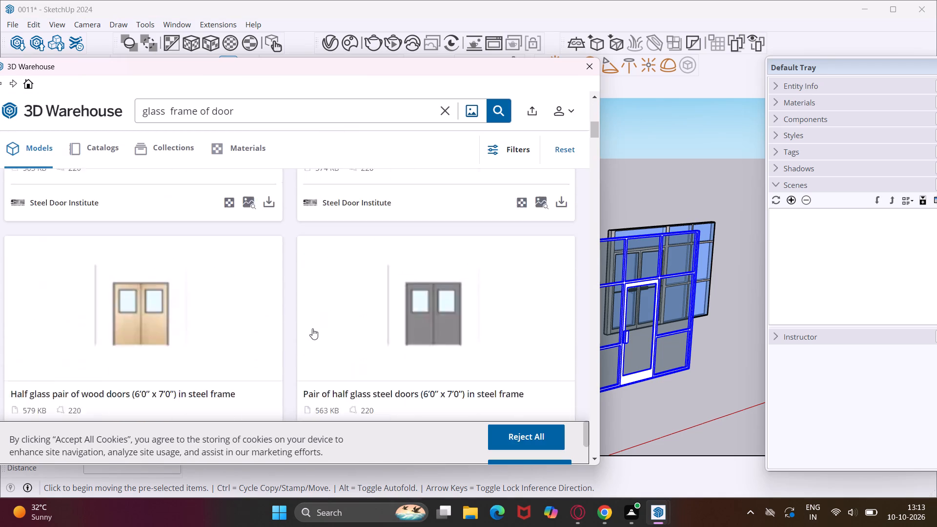
scroll(312, 328, "down", 7)
scroll(312, 329, "up", 2)
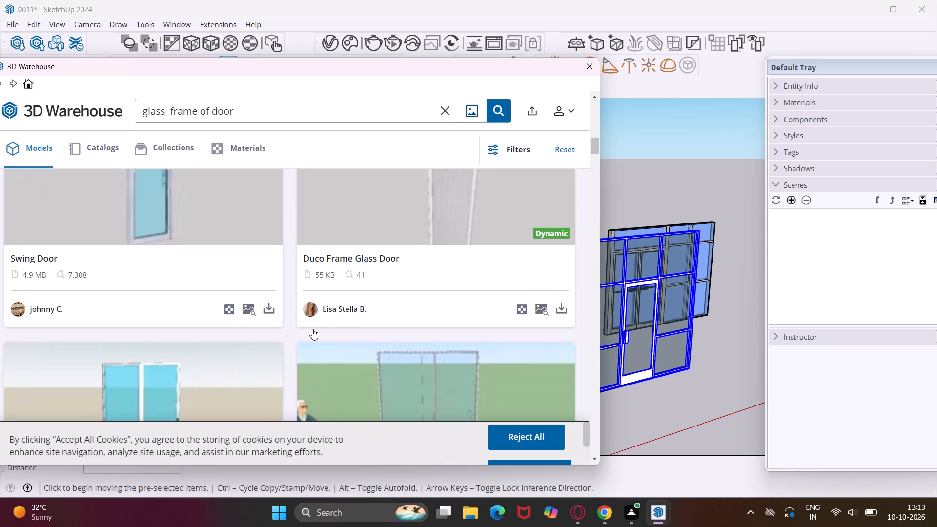
scroll(315, 328, "down", 4)
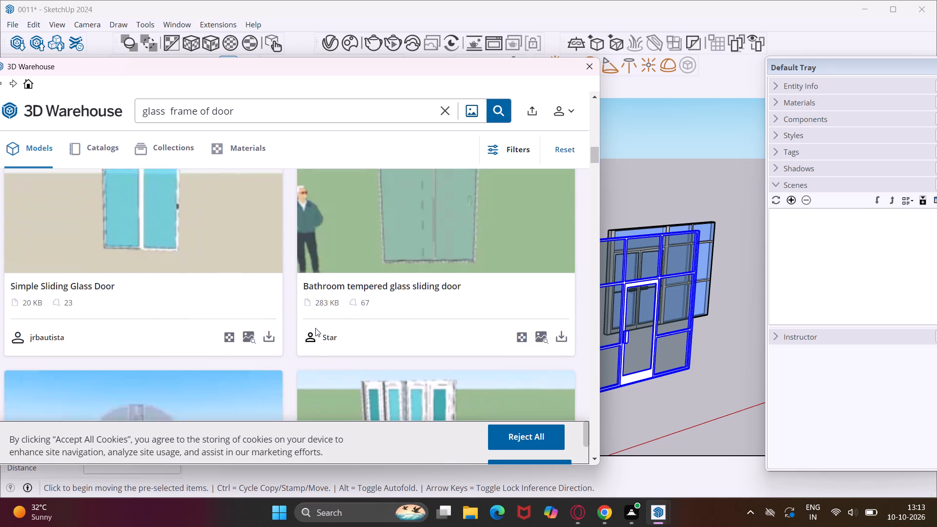
scroll(315, 328, "down", 7)
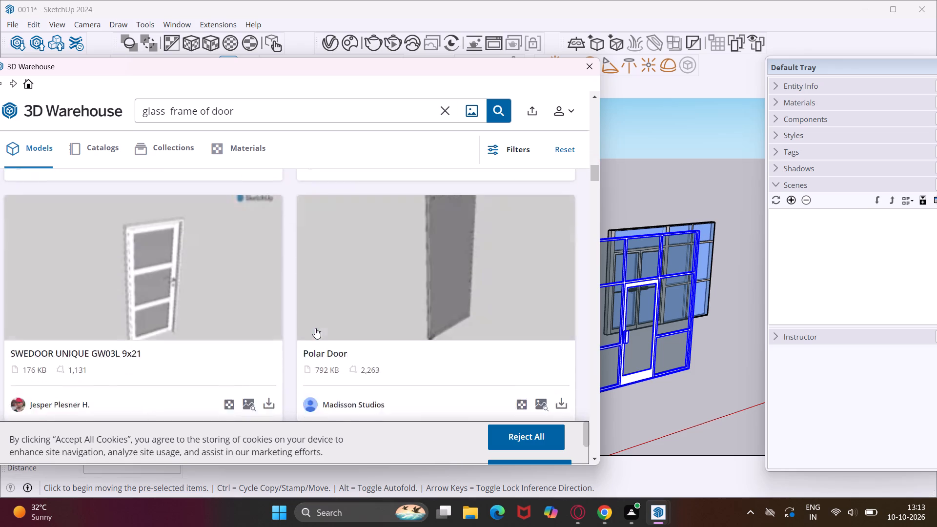
scroll(315, 328, "up", 2)
scroll(315, 328, "down", 3)
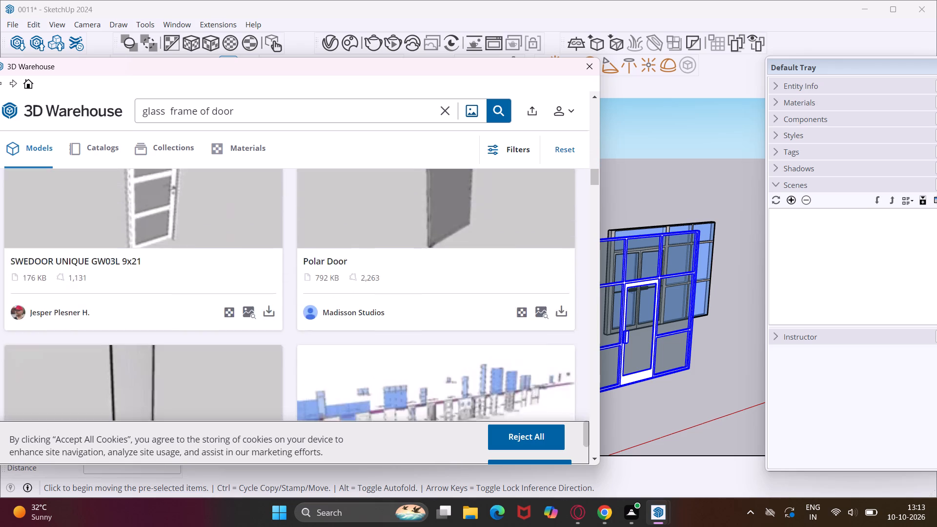
scroll(315, 328, "down", 10)
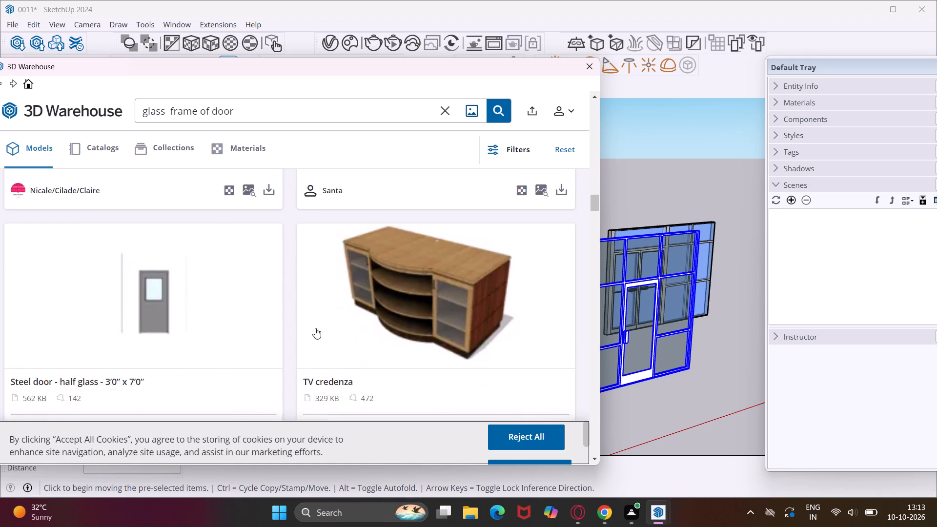
scroll(315, 328, "down", 6)
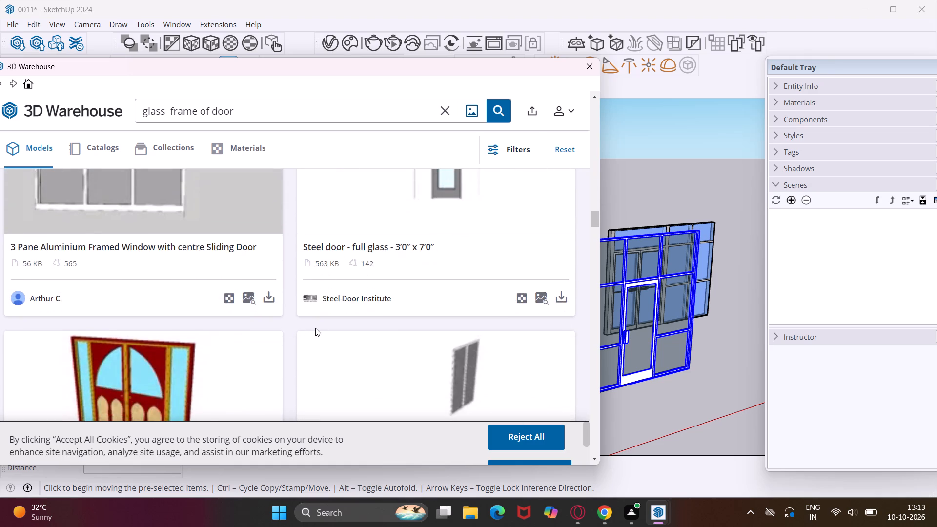
scroll(315, 328, "up", 1)
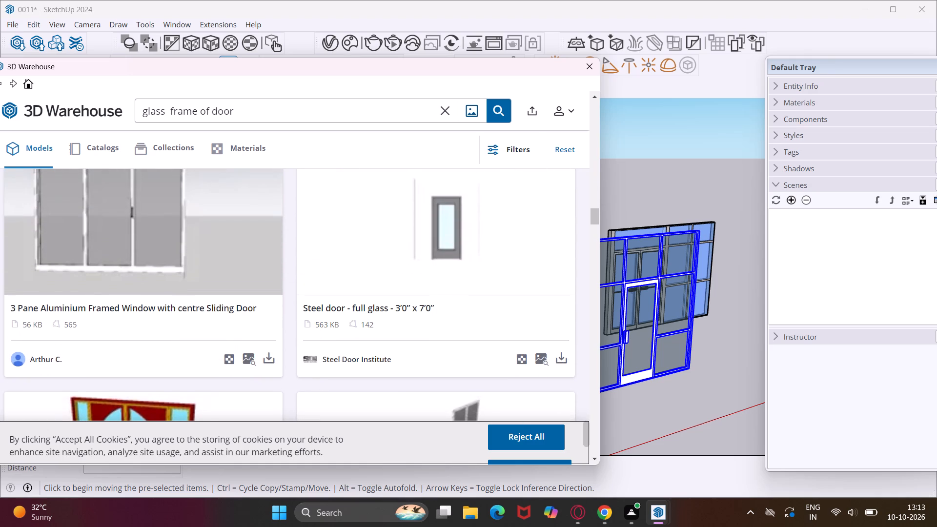
scroll(315, 328, "up", 1)
scroll(315, 328, "down", 2)
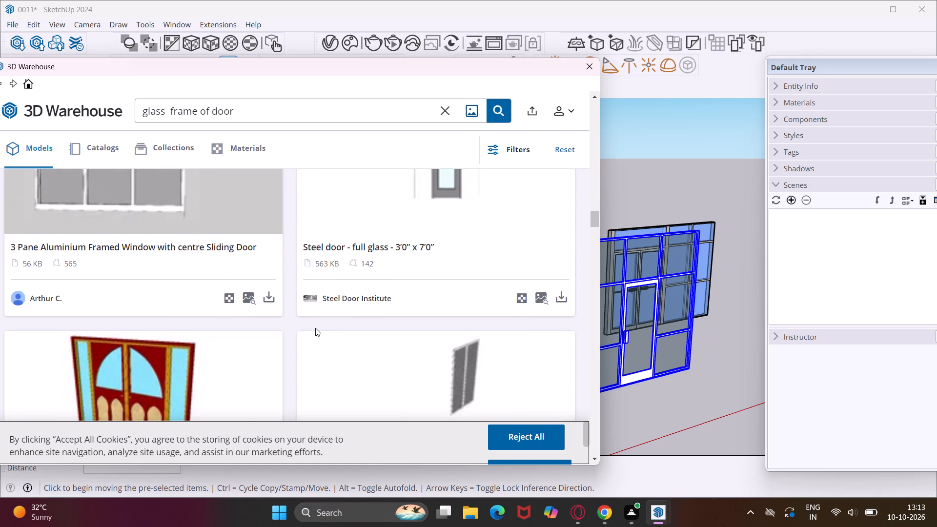
scroll(200, 340, "down", 2)
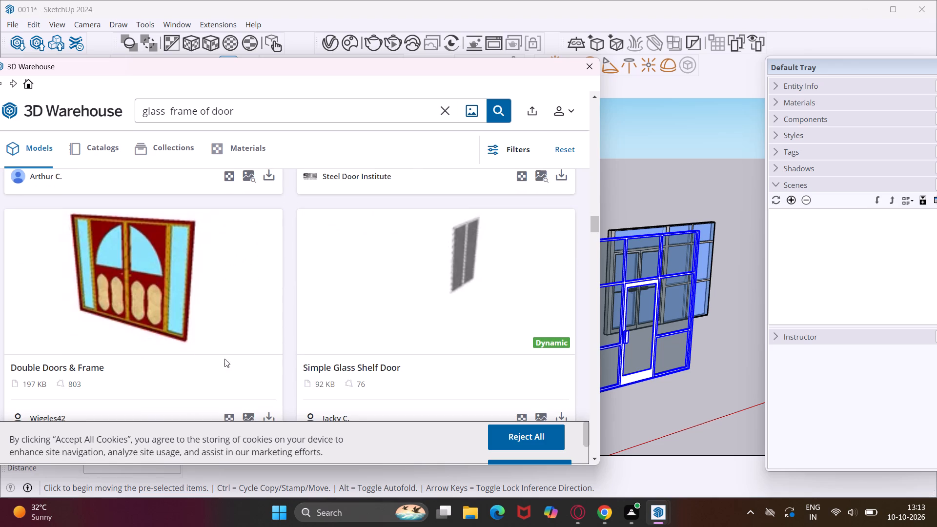
Load the "Double Doors & Frame" model directly into the SketchUp model and place it beside the storefront glass, in front of the small dark-framed window.
left_click(267, 412)
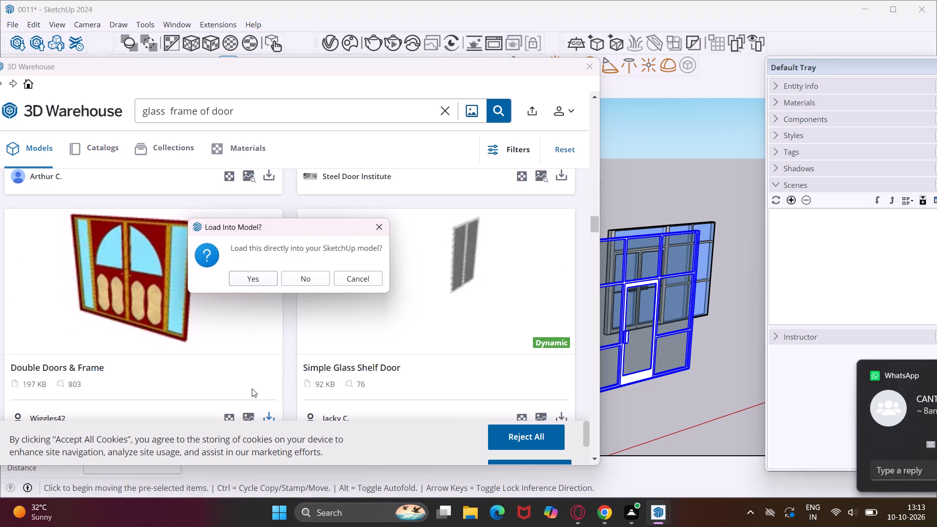
left_click(246, 281)
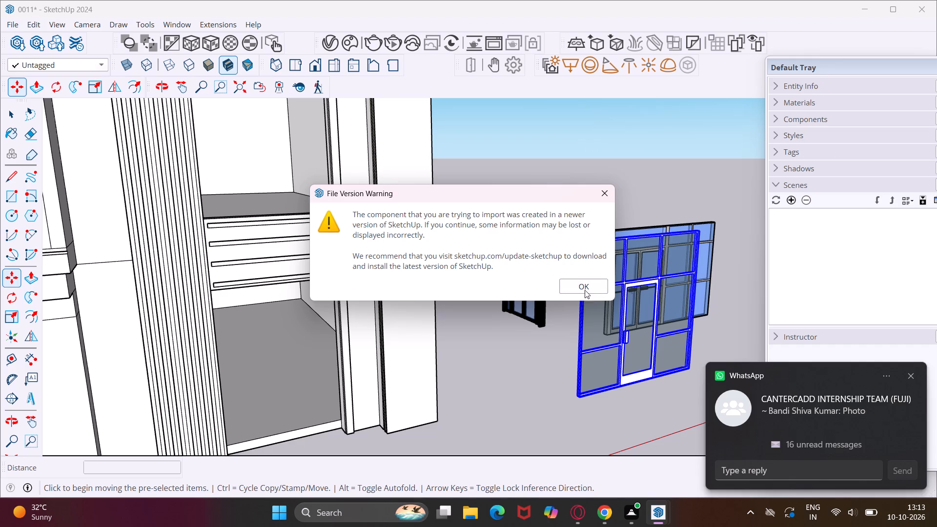
left_click(586, 286)
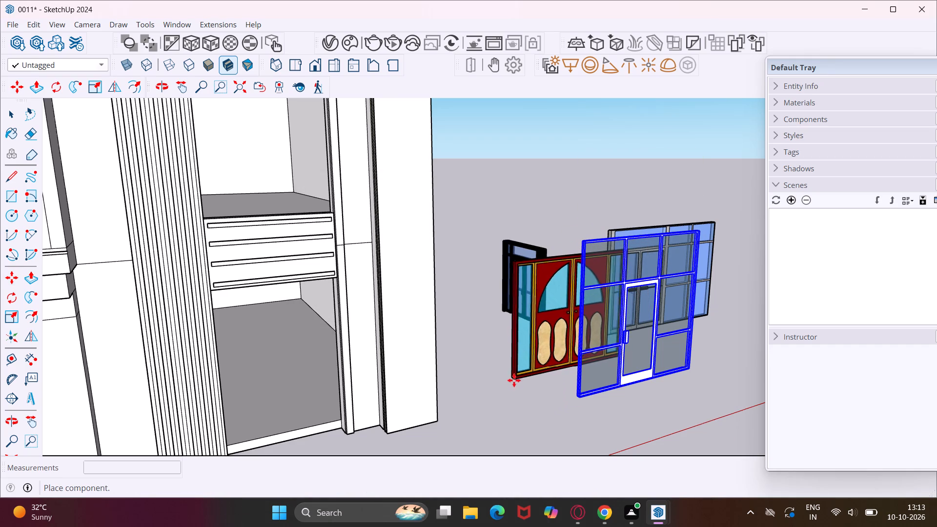
left_click(507, 379)
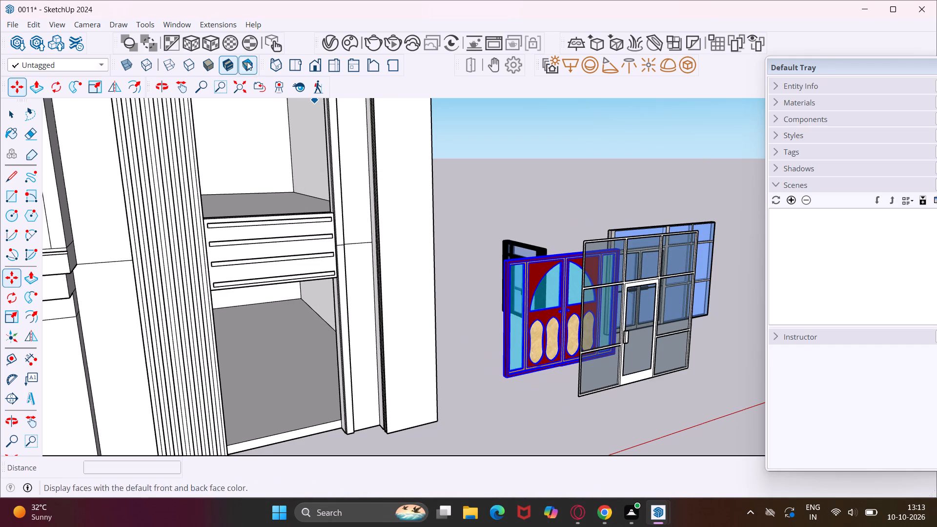
Load the "3 Pane Aluminium Framed Window with centre Sliding Door" from 3D Warehouse and place it apart from the other imported frames, near the red axis.
left_click(217, 19)
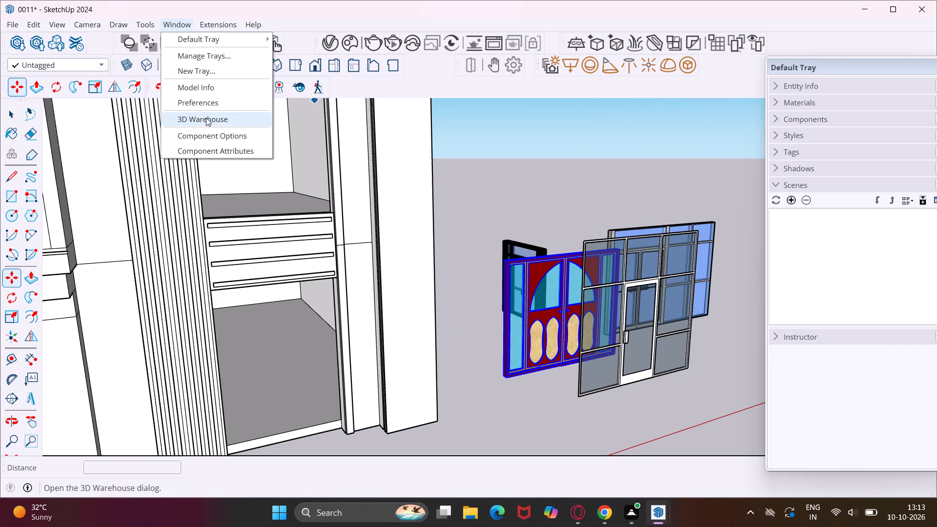
left_click(206, 118)
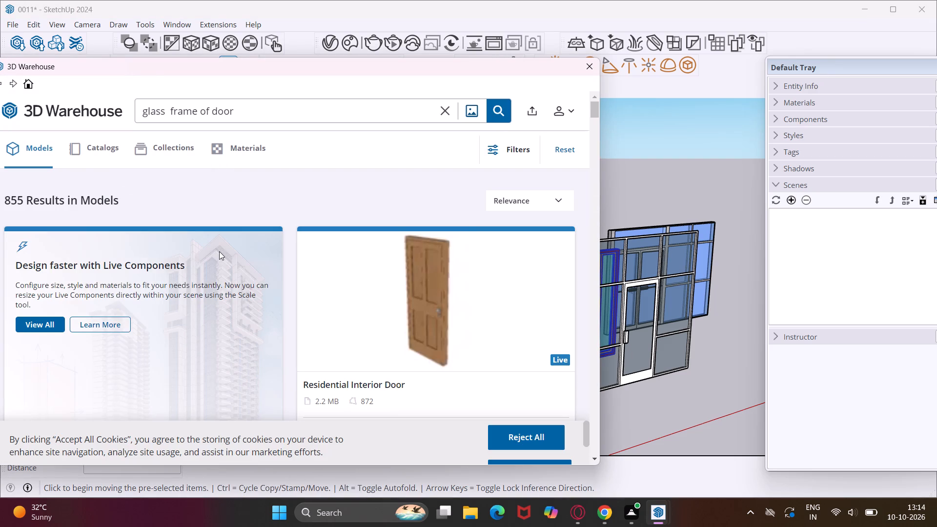
scroll(219, 251, "down", 16)
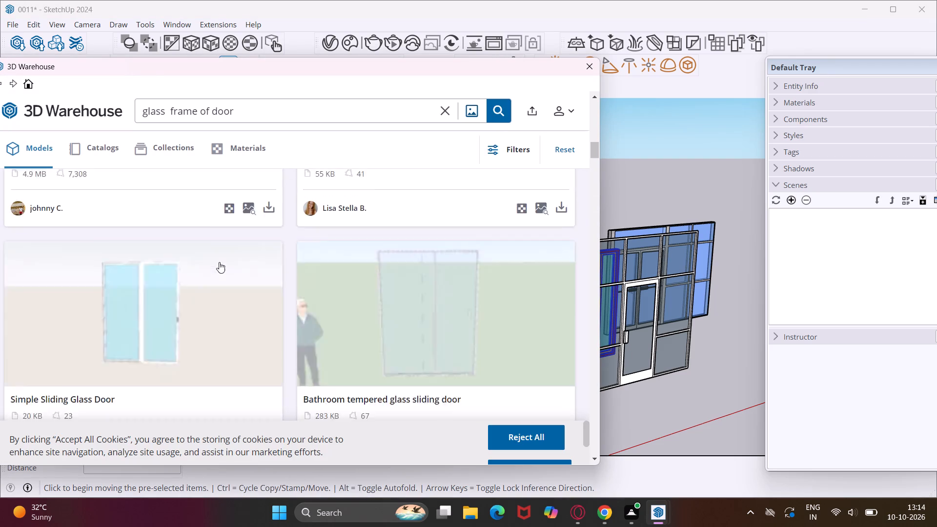
scroll(219, 262, "down", 16)
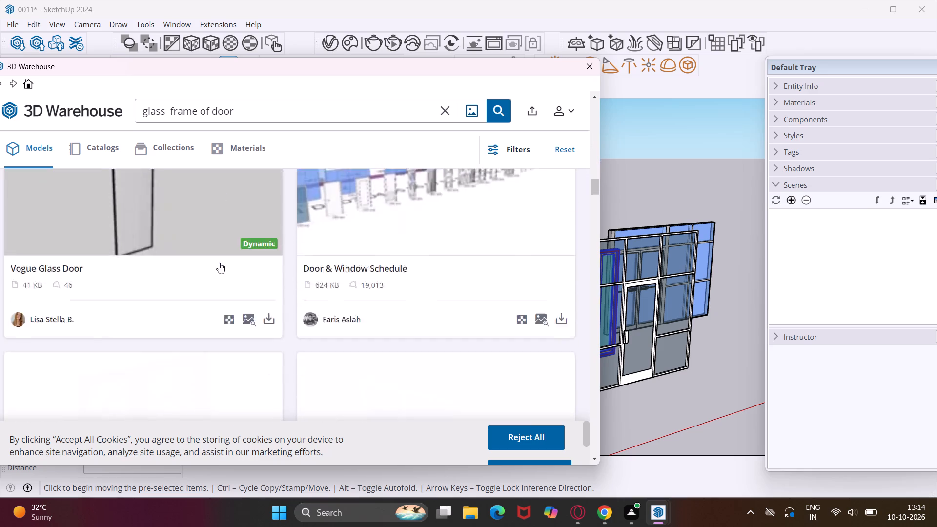
scroll(219, 263, "down", 9)
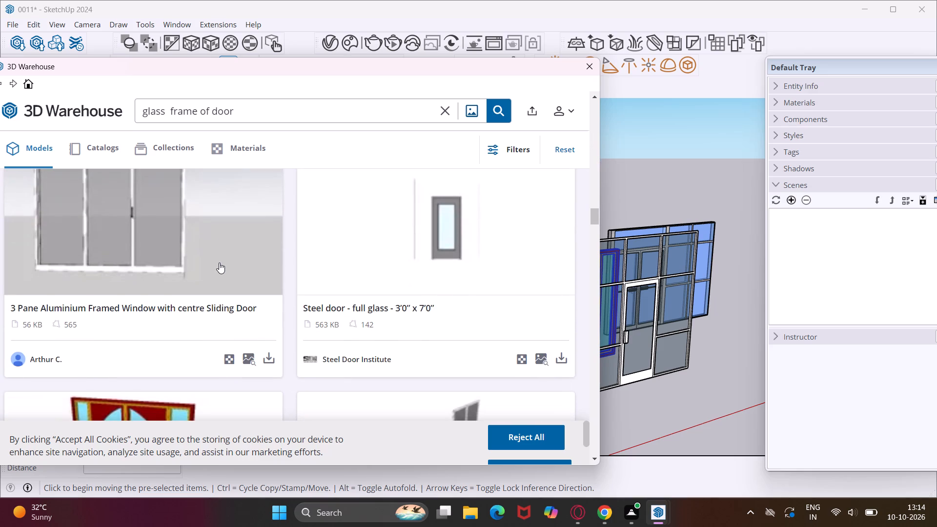
scroll(219, 263, "down", 2)
scroll(219, 263, "up", 2)
left_click(266, 354)
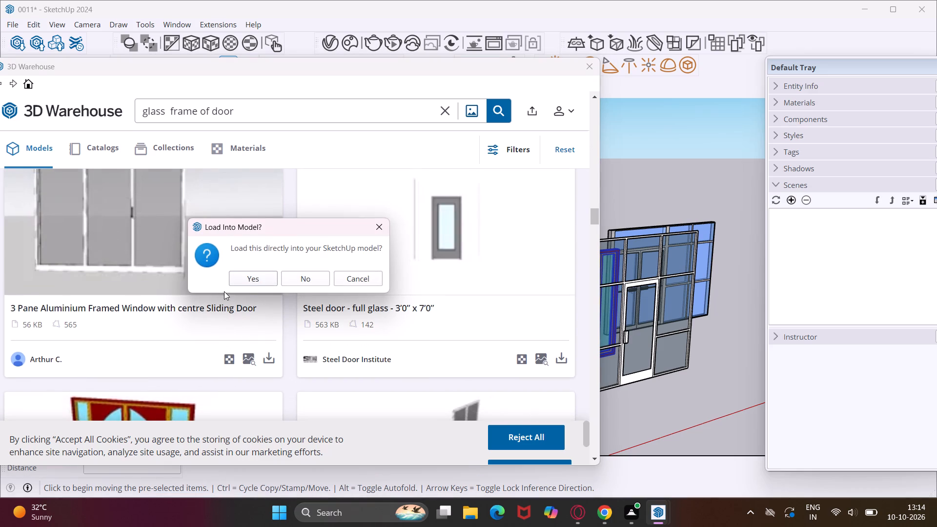
left_click(244, 283)
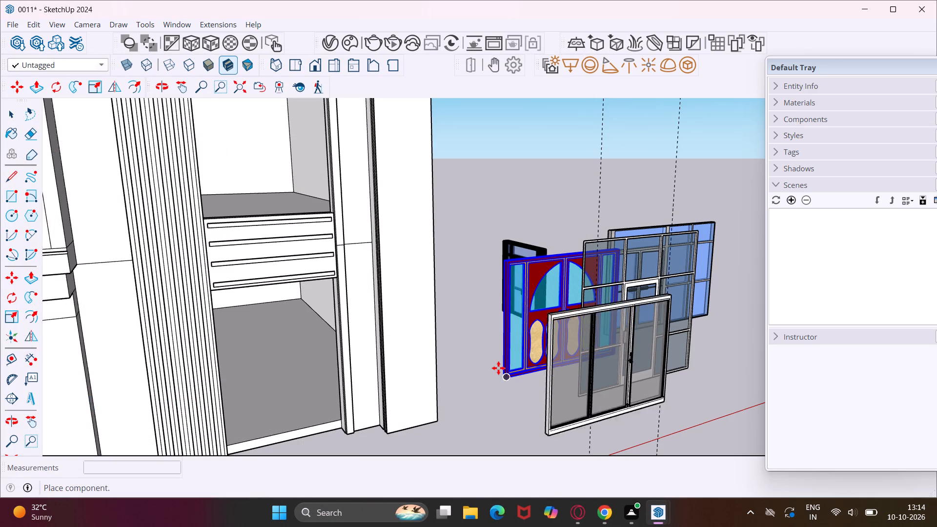
scroll(498, 368, "down", 4)
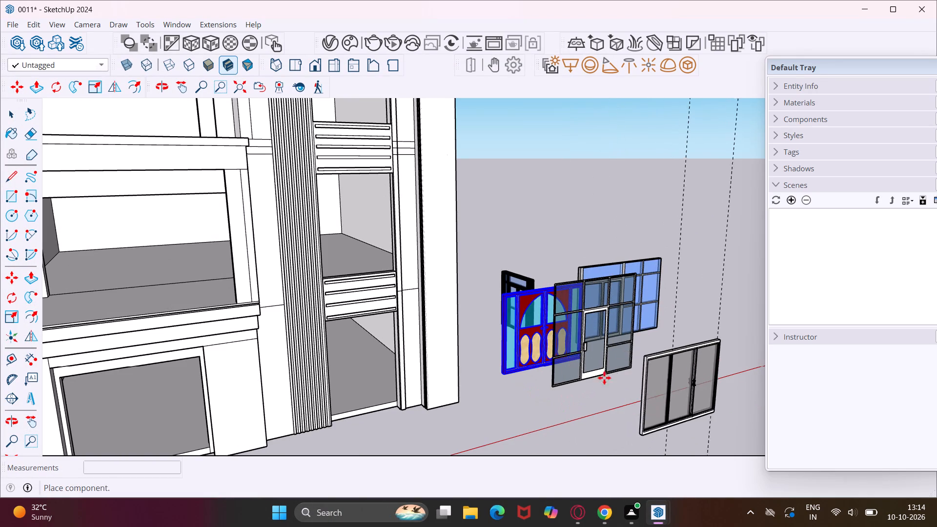
left_click(641, 353)
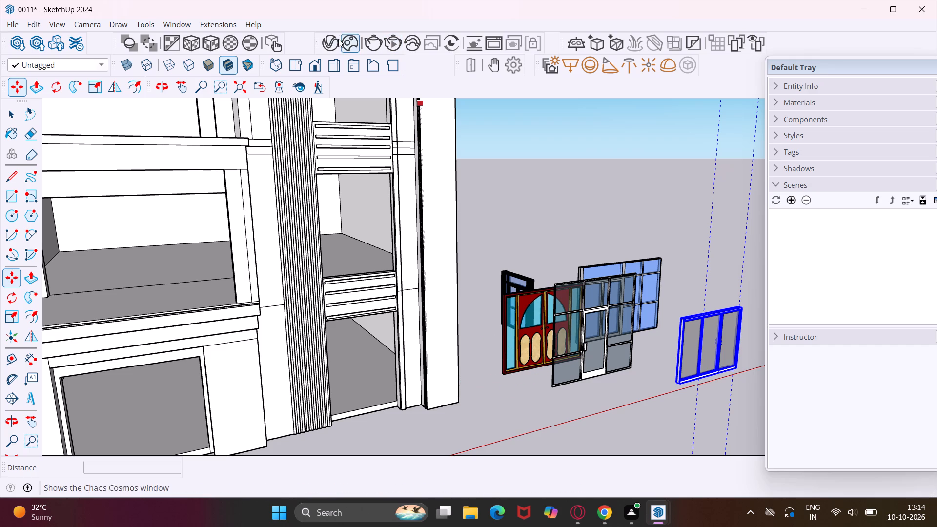
Open the Chaos Cosmos Browser and search the downloaded assets for "curtain".
left_click(356, 44)
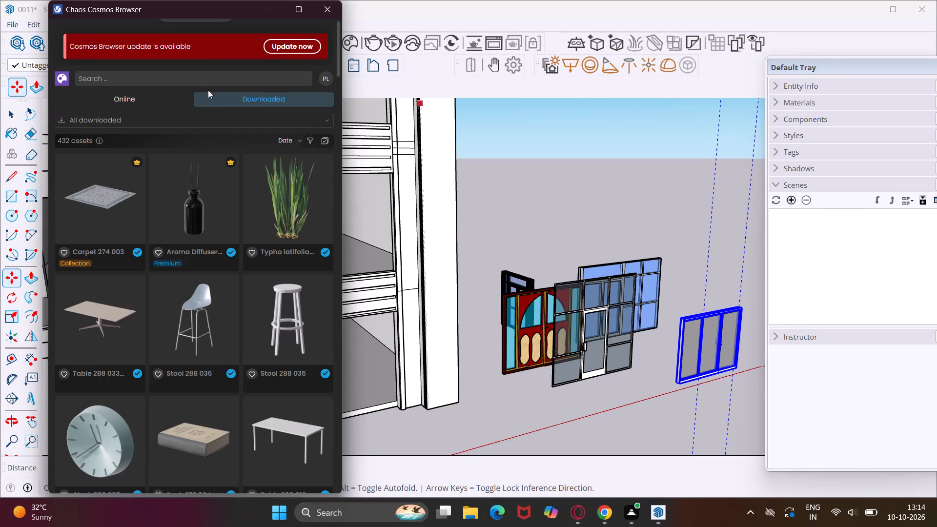
left_click(207, 83)
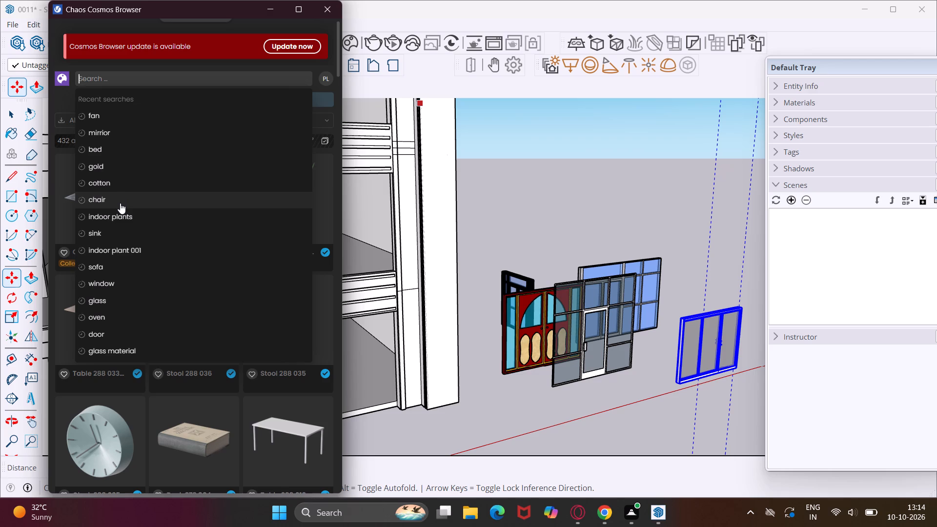
left_click(136, 79)
key("c")
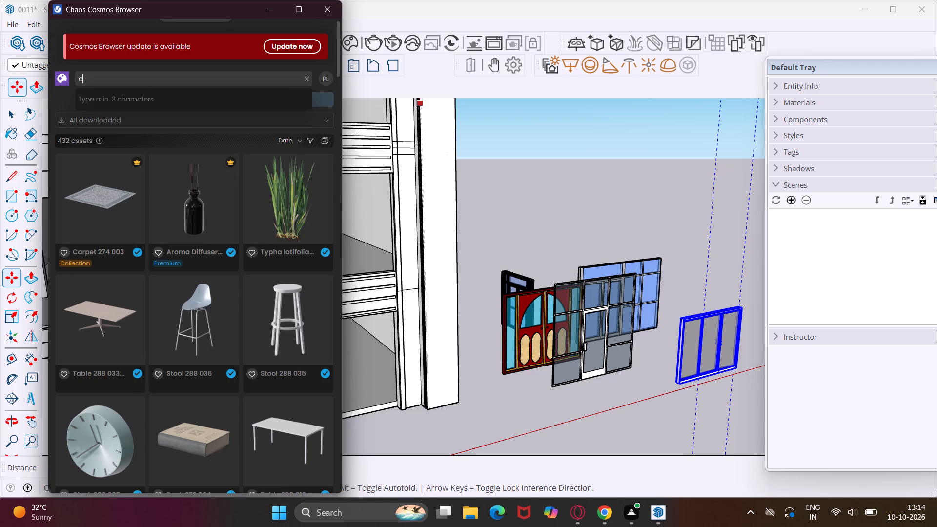
type("urt")
key("a")
type("in")
key("Return")
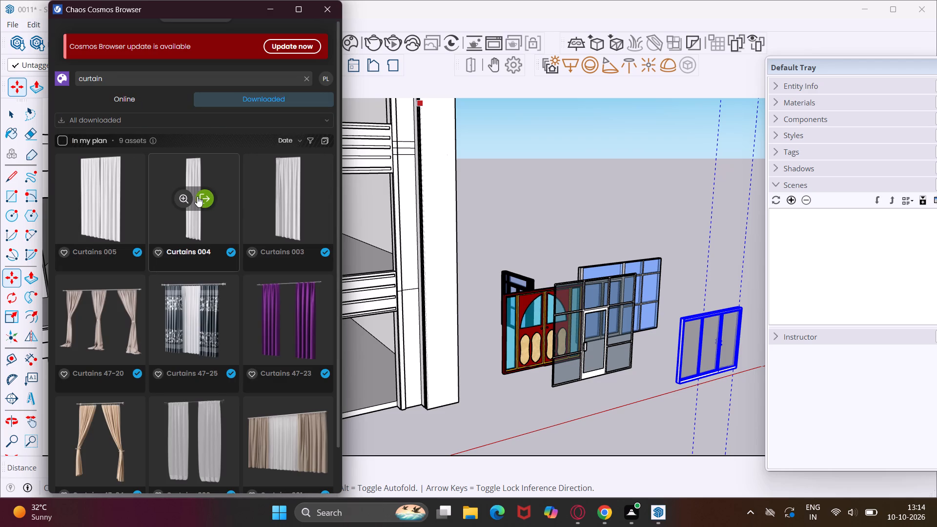
Import the "Curtains 004" asset and place two copies side by side on the ground in front of the storefront glass model.
left_click(205, 195)
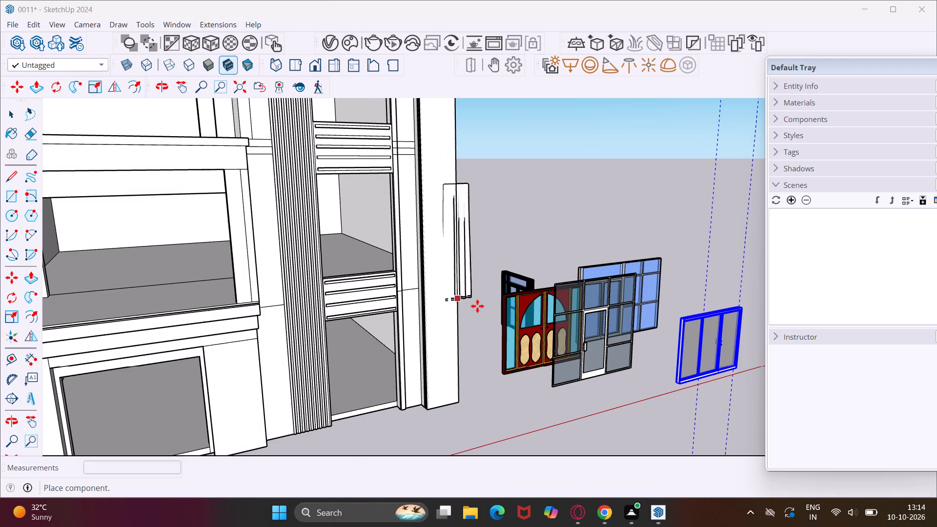
left_click(626, 426)
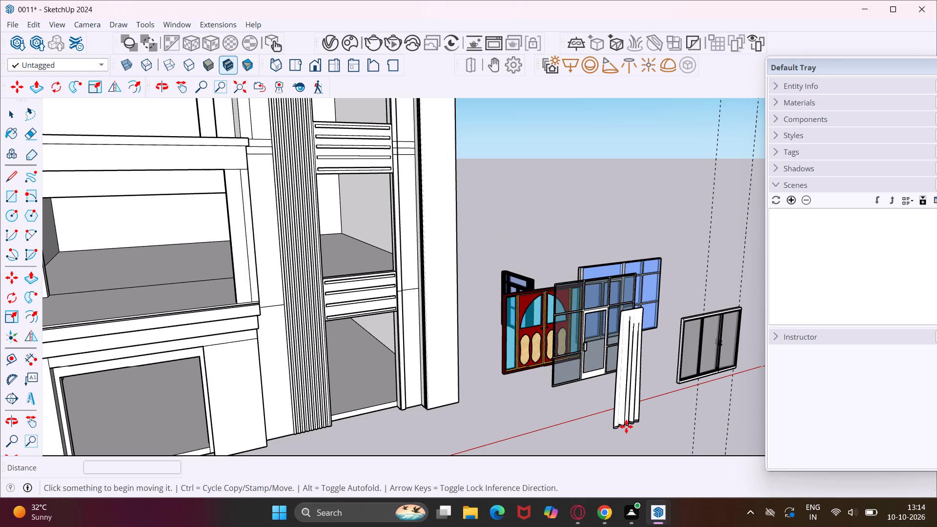
key("Escape")
key("space")
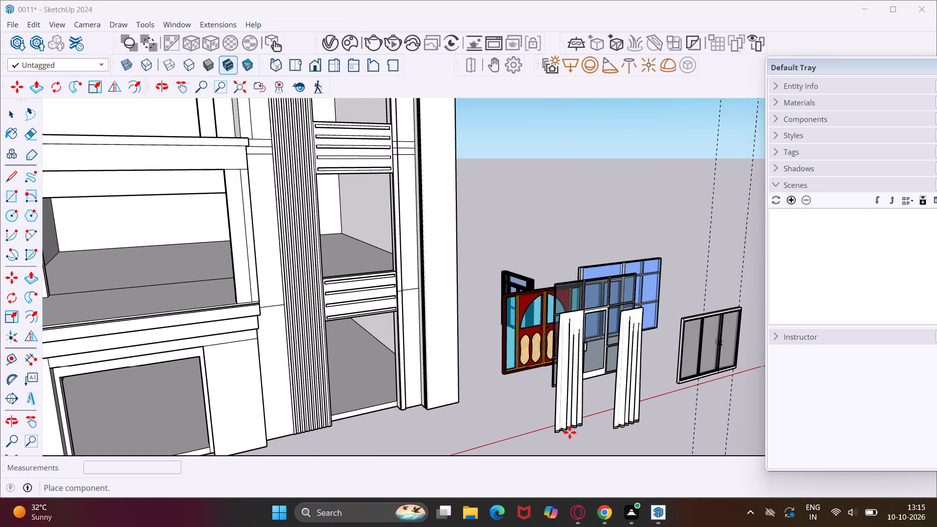
left_click(582, 443)
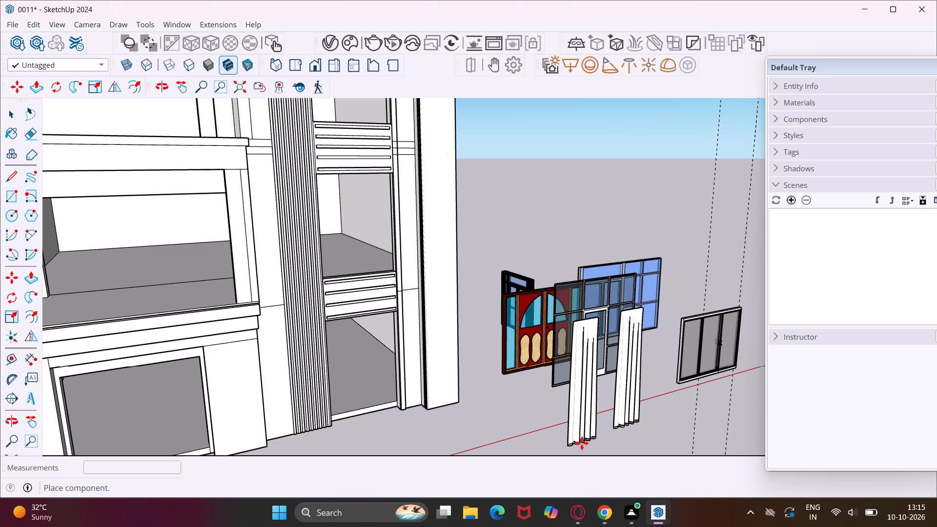
key("Escape")
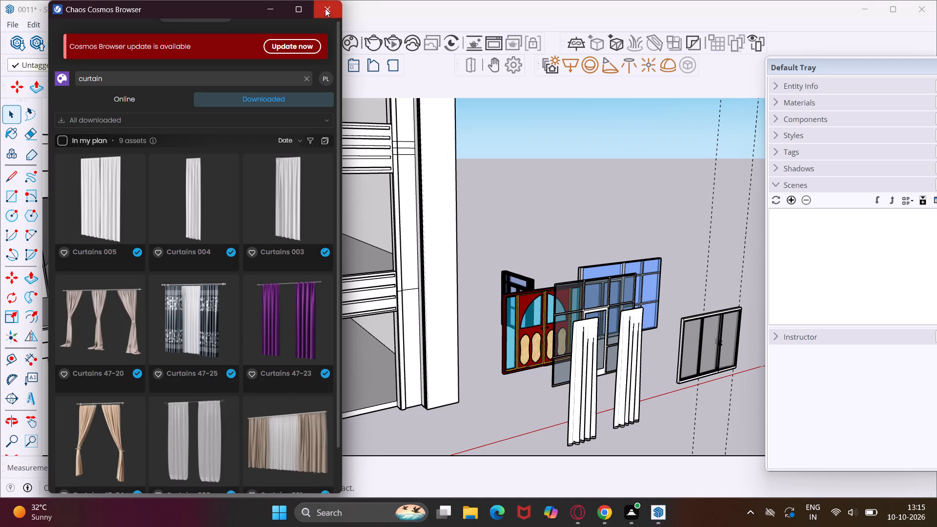
Close the Chaos Cosmos Browser and look over the imported frames and curtains beside the facade.
left_click(325, 8)
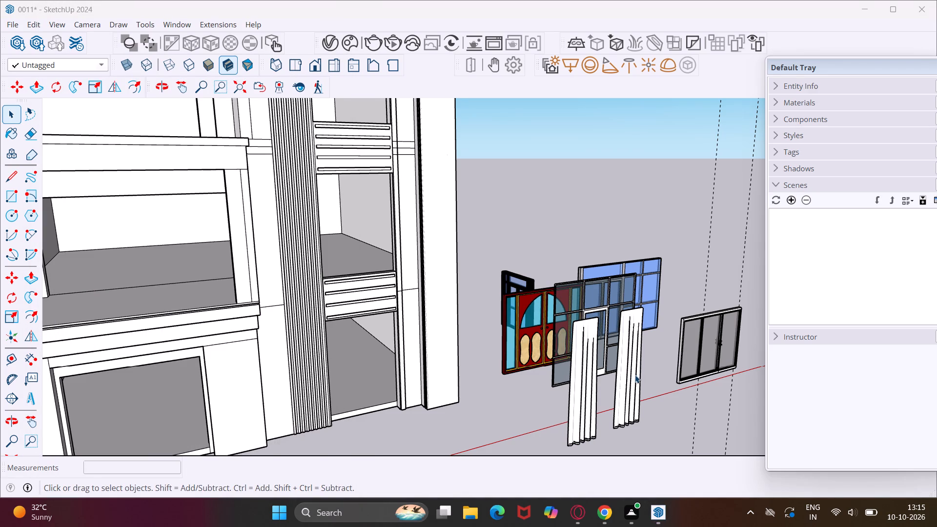
middle_click_drag(635, 375, 536, 358)
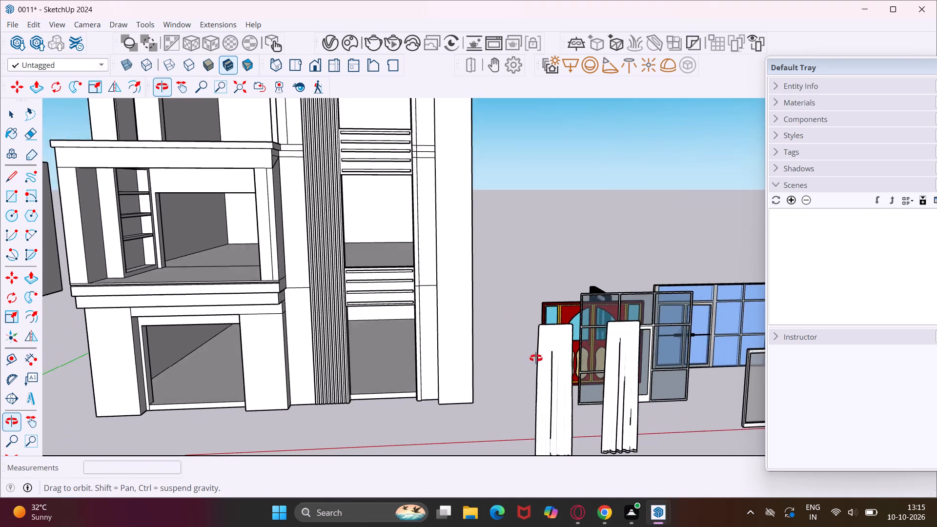
middle_click_drag(536, 358, 688, 389)
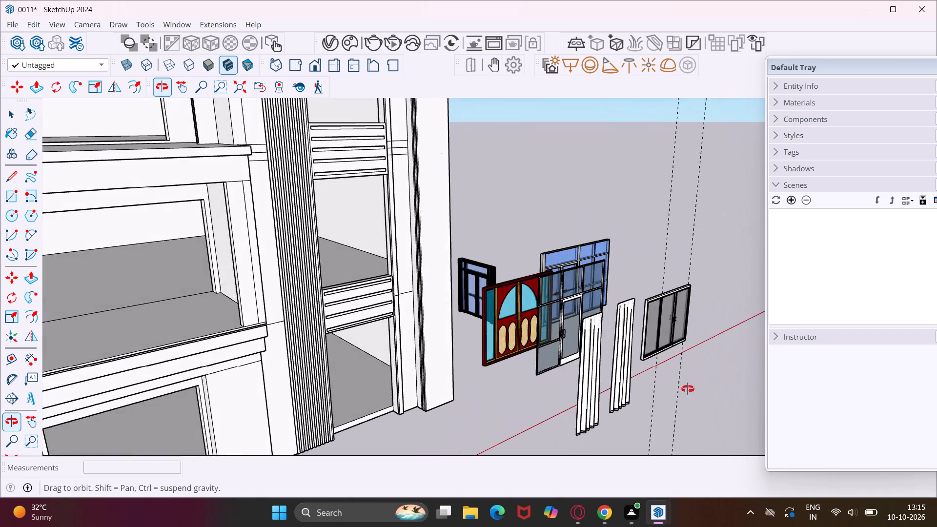
middle_click_drag(688, 389, 690, 389)
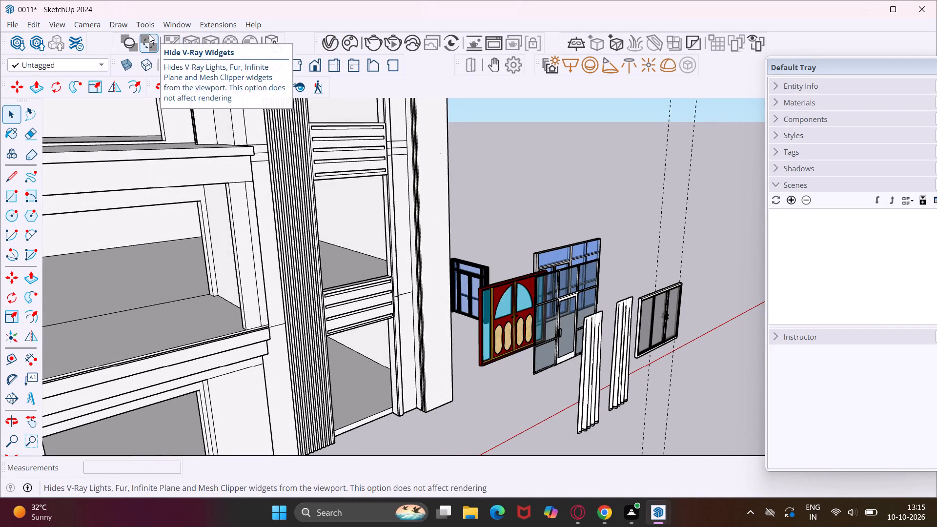
Open 3D Warehouse and search the models for "glass frame outer".
left_click(176, 23)
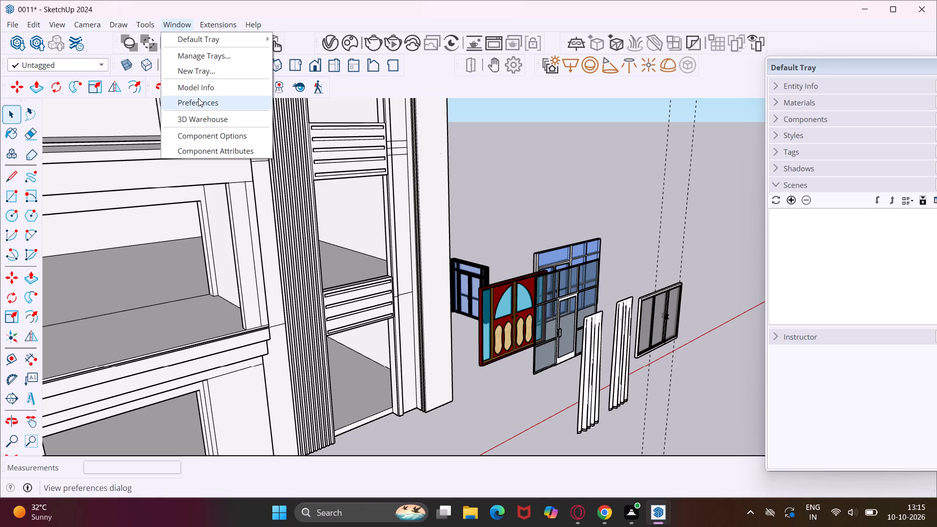
left_click(201, 117)
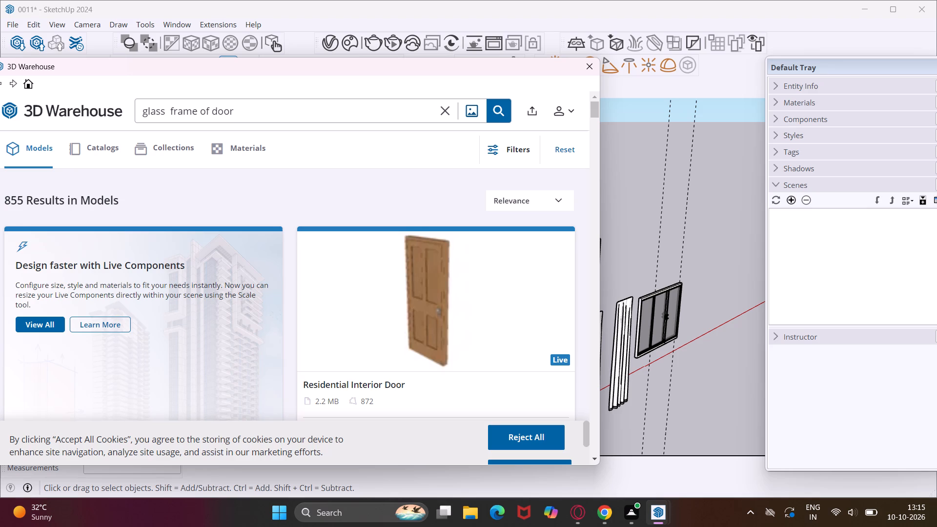
left_click(234, 111)
key("BackSpace")
key("BackSpace")
key("BackSpace")
key("BackSpace")
key("BackSpace")
key("BackSpace")
key("BackSpace")
key("o")
type("uter")
key("Return")
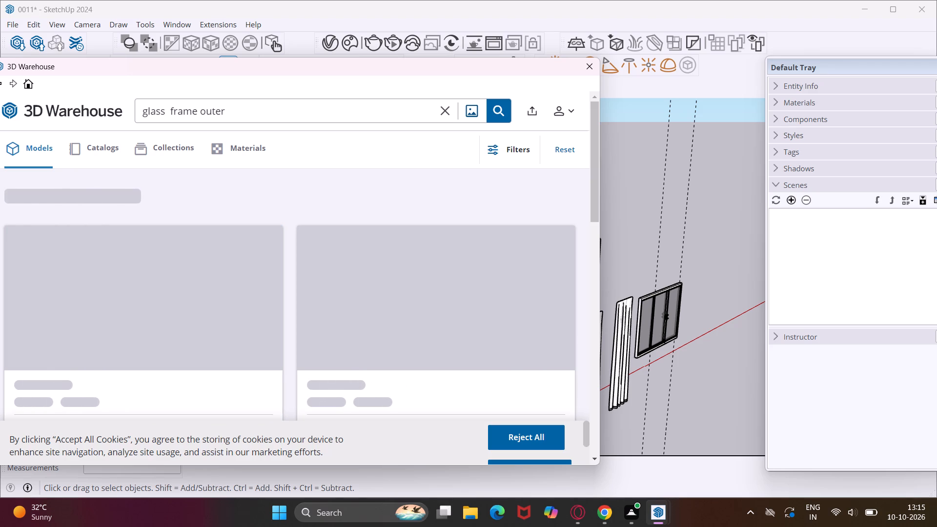
Examine the search results for a suitable exterior glass frame model, rejecting the optional cookies.
scroll(237, 295, "down", 5)
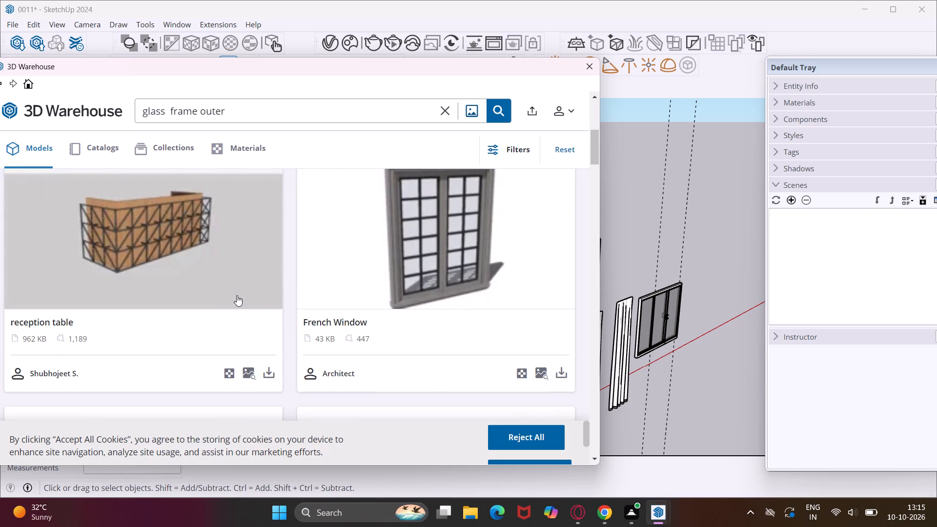
scroll(237, 295, "down", 3)
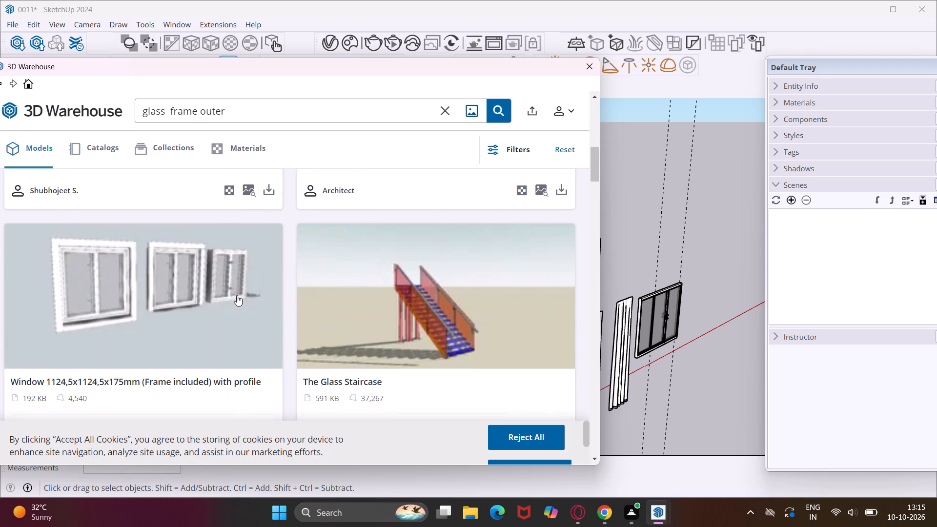
scroll(237, 295, "down", 9)
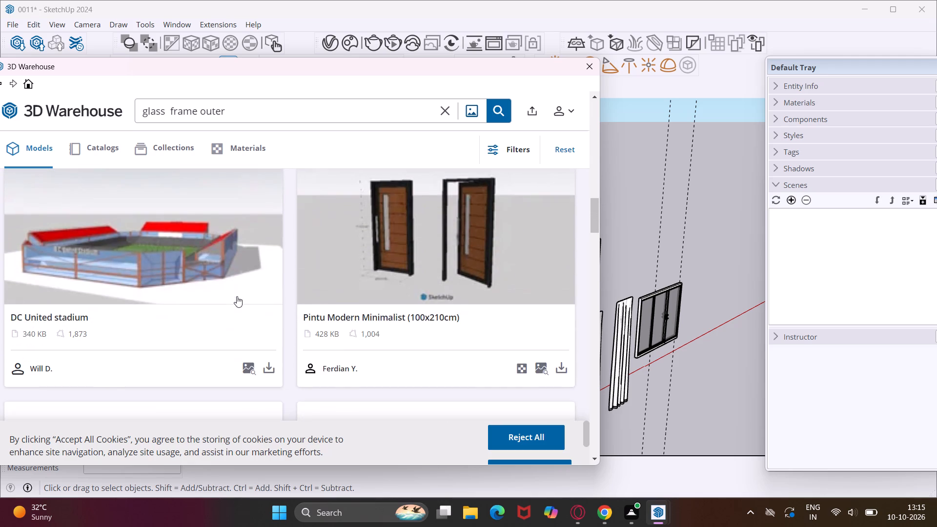
scroll(237, 296, "down", 6)
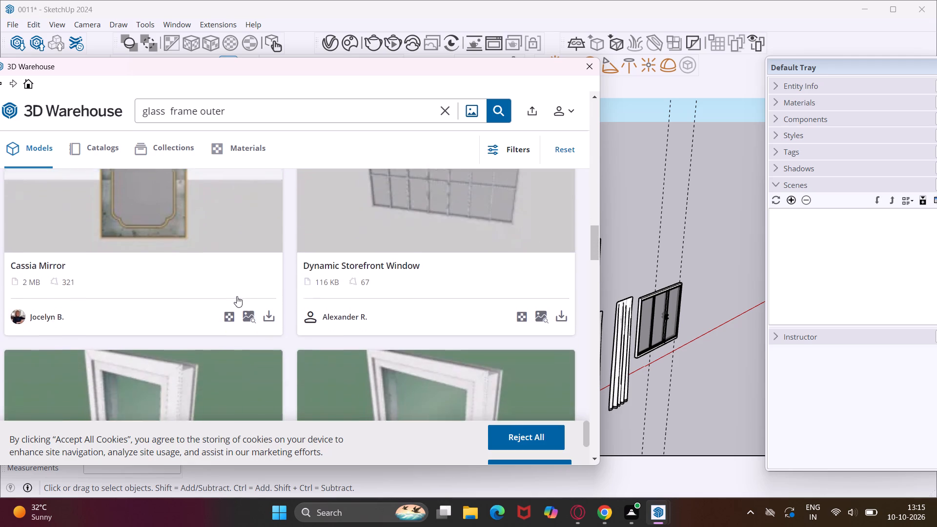
scroll(237, 296, "down", 10)
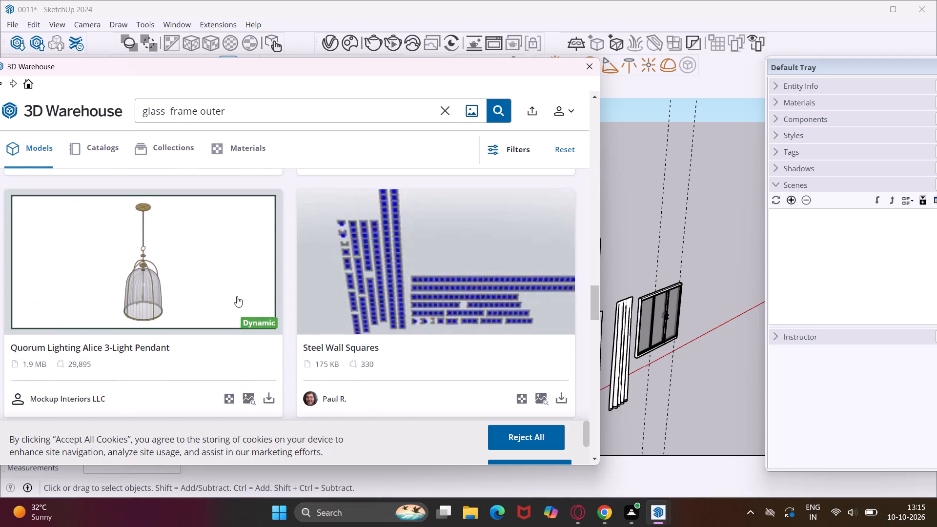
scroll(237, 296, "down", 8)
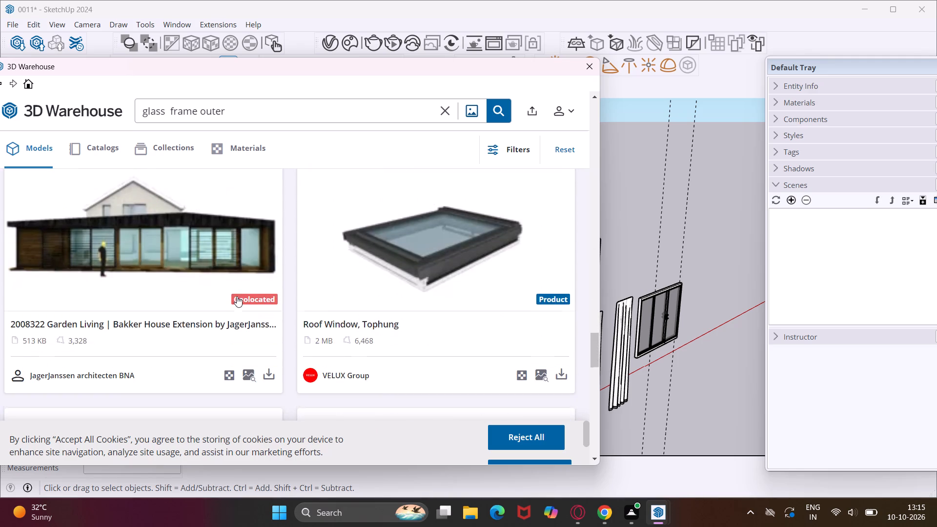
scroll(237, 296, "down", 8)
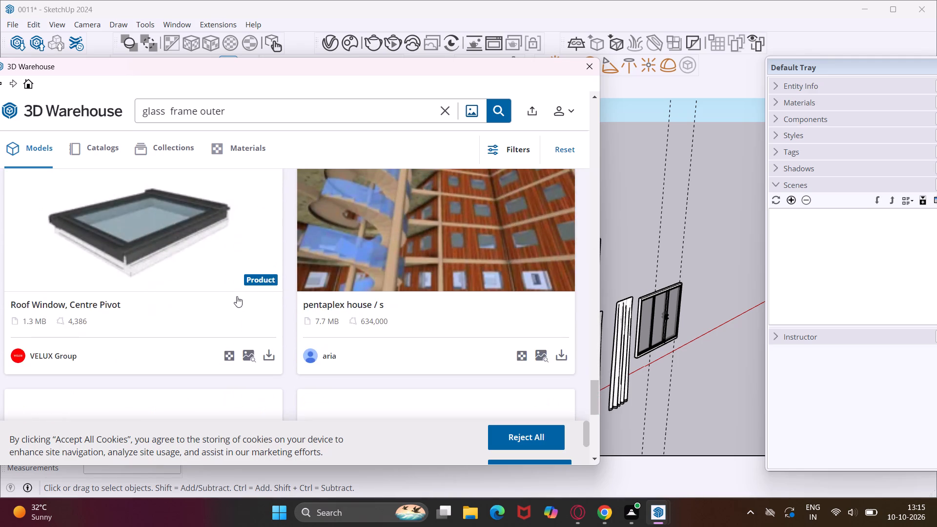
scroll(237, 296, "down", 9)
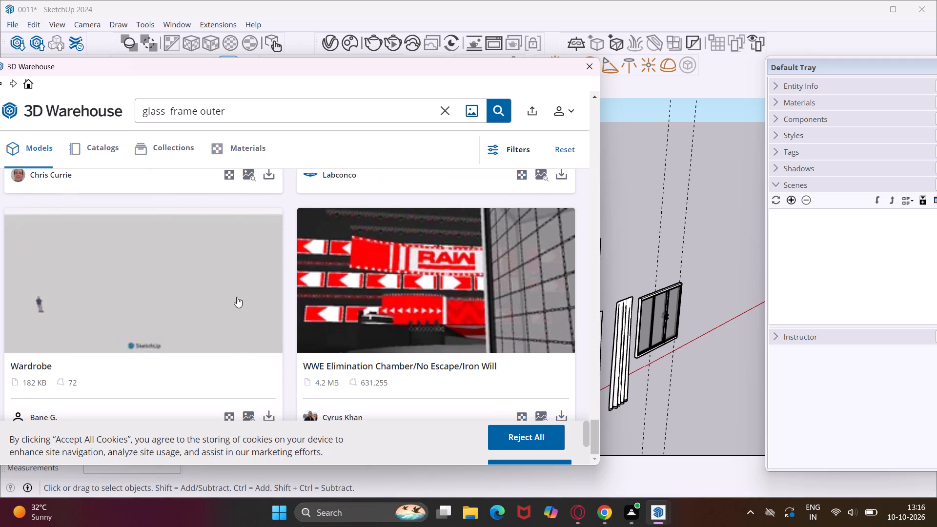
scroll(237, 297, "down", 9)
scroll(319, 339, "up", 4)
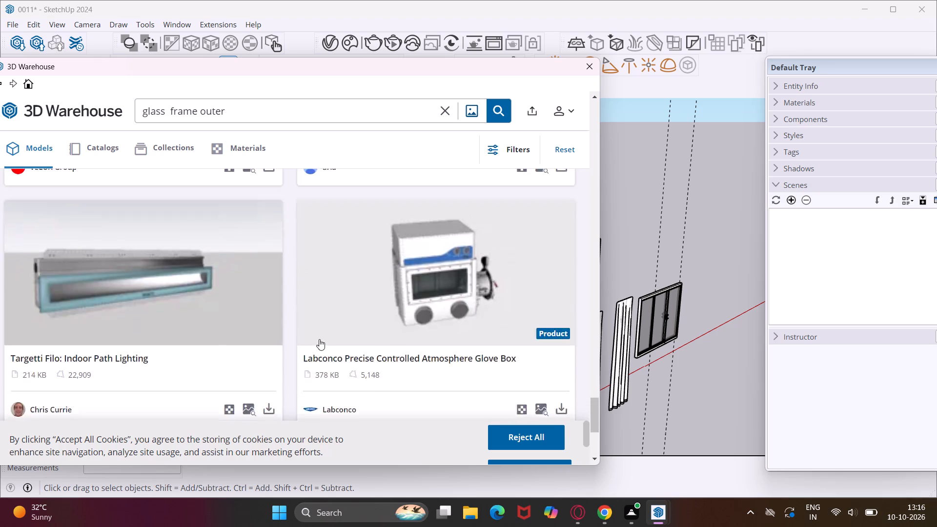
scroll(319, 339, "down", 17)
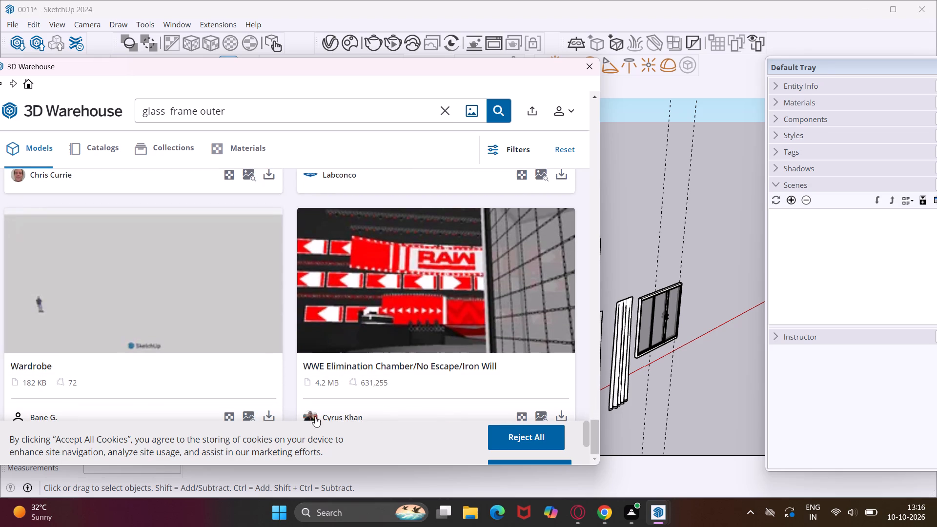
left_click(499, 436)
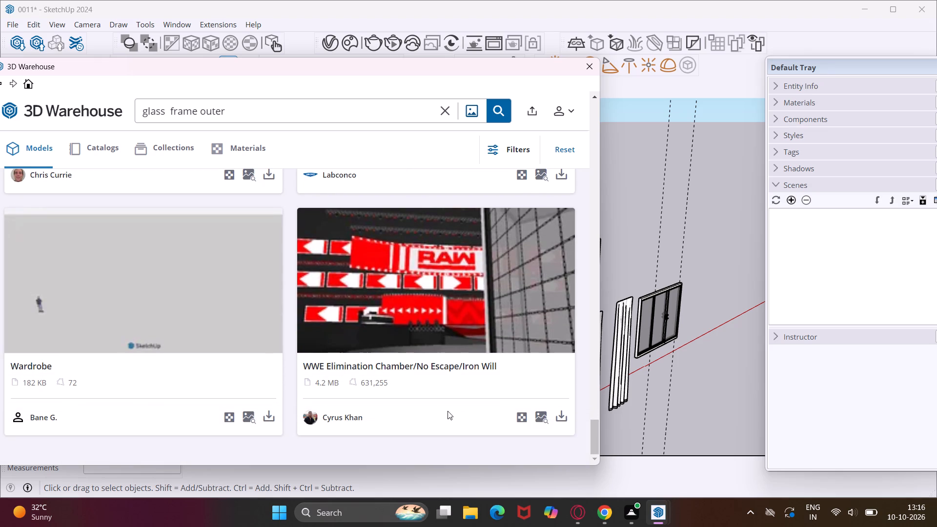
scroll(318, 382, "down", 5)
scroll(282, 407, "up", 16)
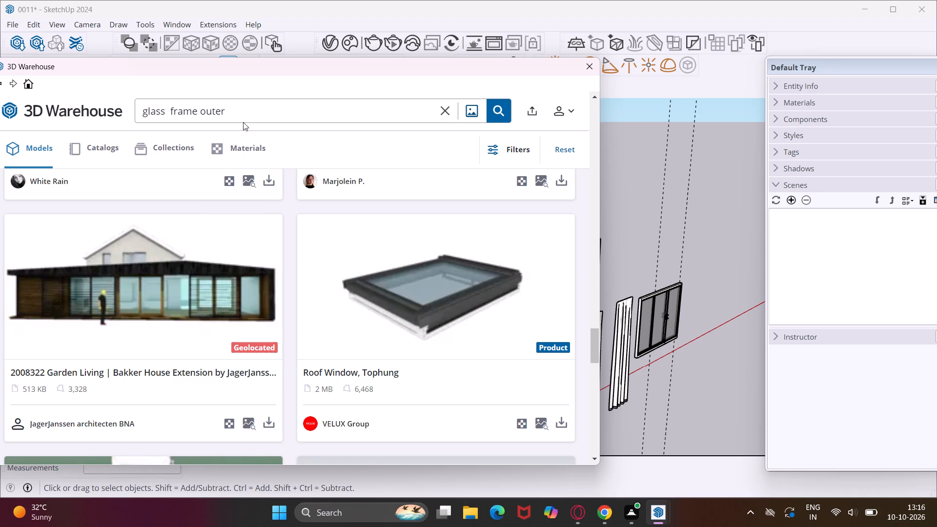
Refine the 3D Warehouse search to "glass frame outer side" and examine the models it returns.
left_click(242, 114)
key("space")
type("s")
key("i")
type("de")
key("Return")
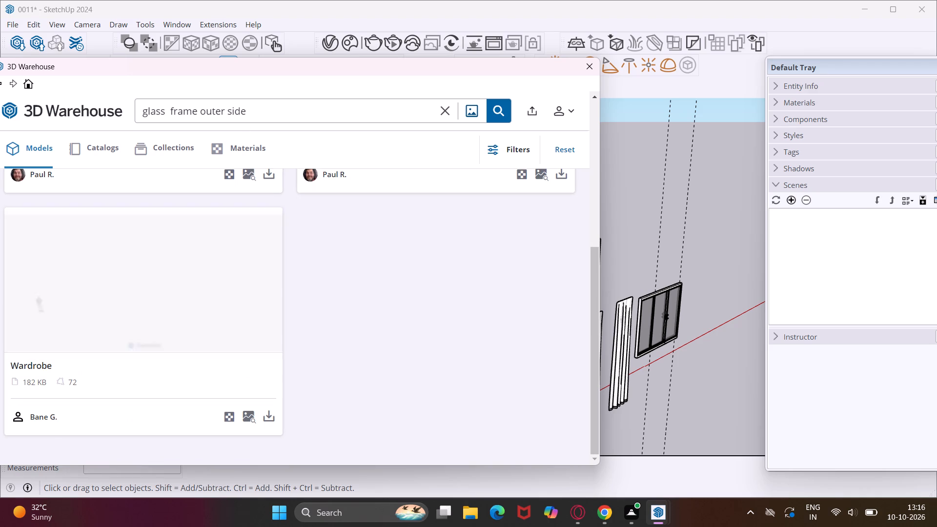
scroll(132, 287, "up", 2)
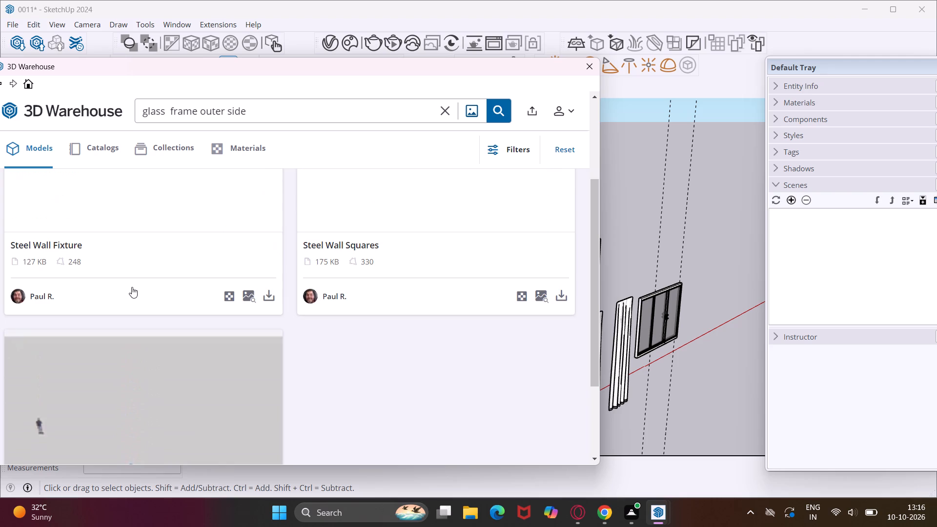
scroll(132, 287, "up", 7)
scroll(132, 287, "down", 1)
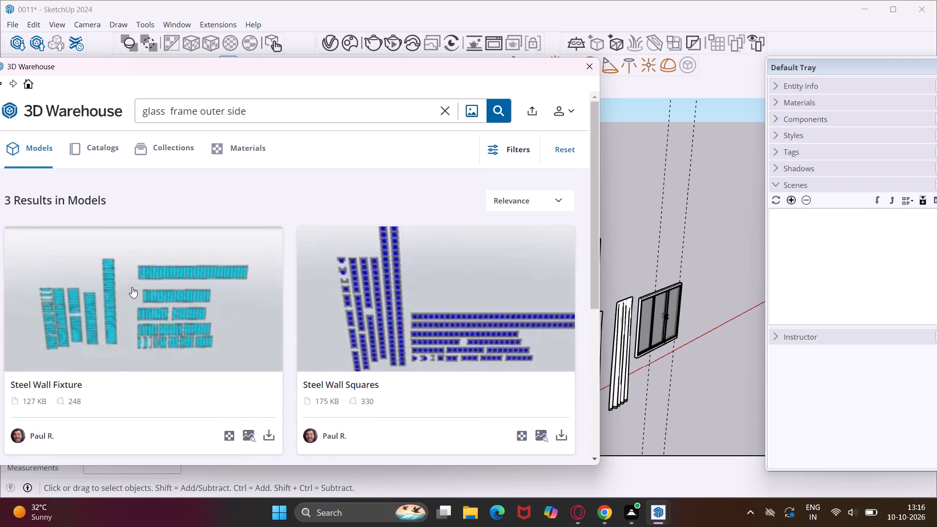
scroll(132, 287, "down", 9)
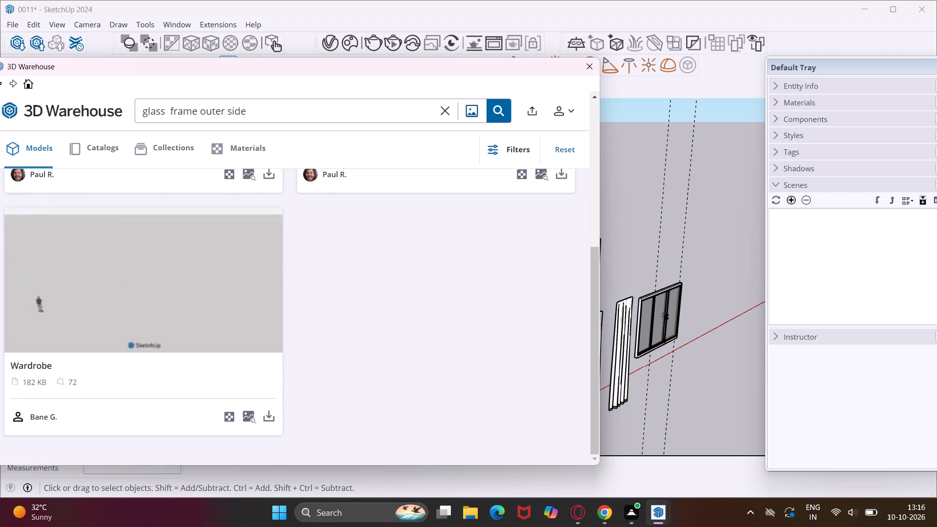
Clear the search text and close 3D Warehouse without importing a model.
left_click(253, 116)
key("BackSpace")
key("BackSpace")
key("BackSpace")
key("BackSpace")
key("BackSpace")
key("BackSpace")
key("BackSpace")
key("BackSpace")
key("BackSpace")
key("BackSpace")
key("BackSpace")
key("BackSpace")
key("BackSpace")
key("BackSpace")
key("BackSpace")
key("BackSpace")
key("BackSpace")
key("BackSpace")
key("BackSpace")
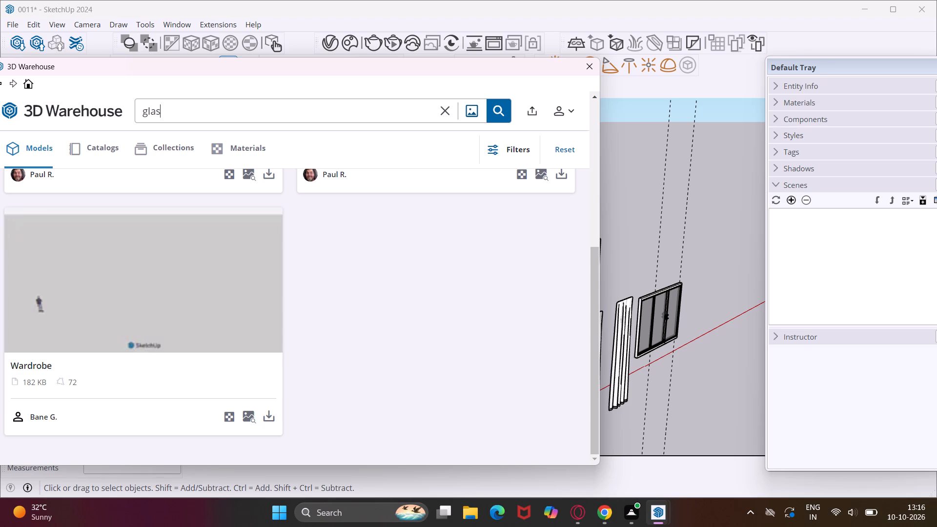
key("BackSpace")
key("BackSpace")
key("BackSpace")
key("BackSpace")
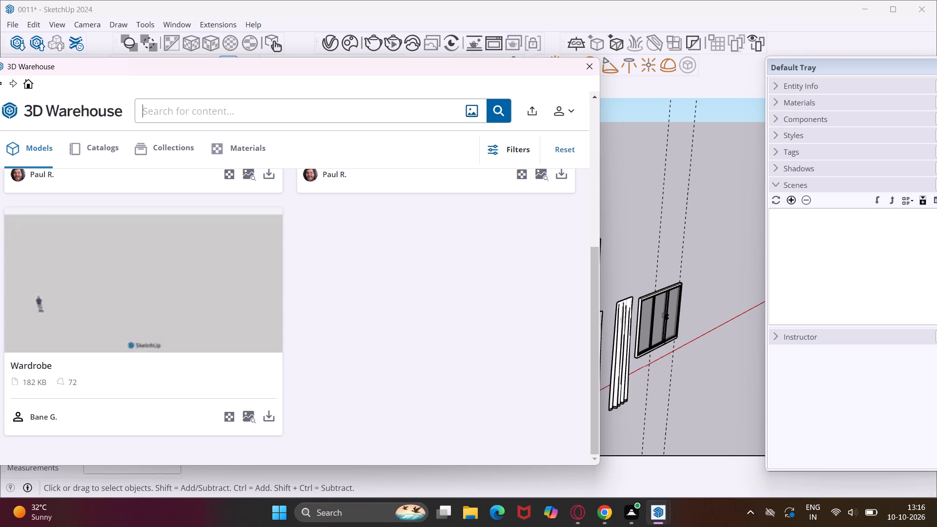
left_click(595, 70)
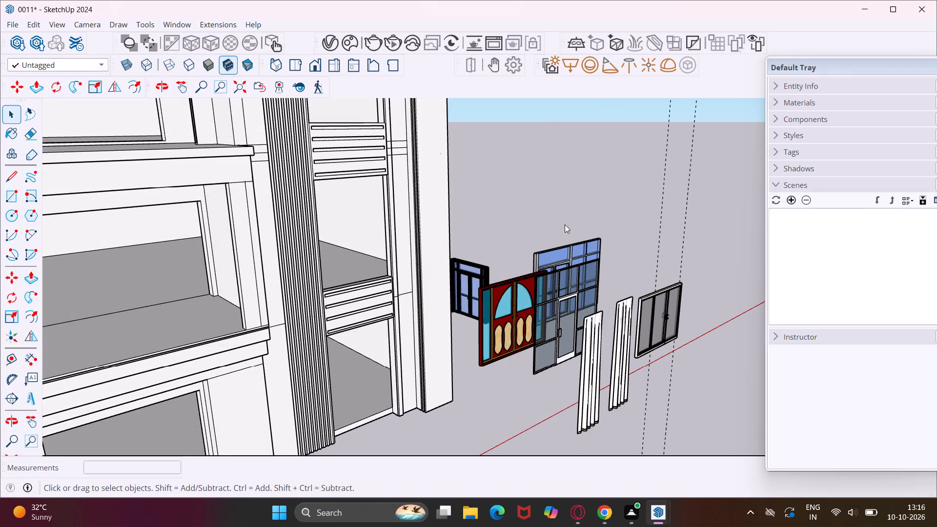
scroll(485, 300, "down", 5)
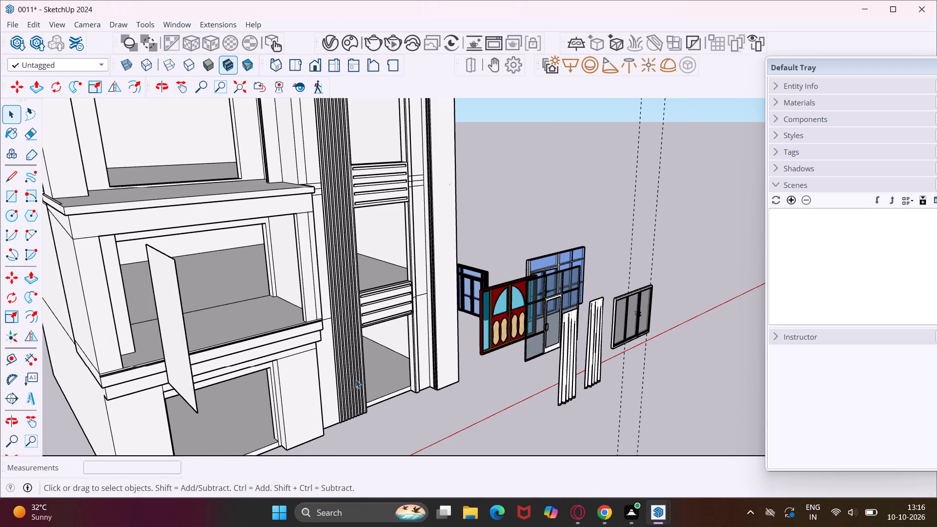
Draw a rectangle about 5' 11" by 8' 10" filling the ground-floor opening beside the vertical fluted strip.
middle_click_drag(271, 327, 193, 328)
scroll(404, 323, "up", 4)
middle_click_drag(404, 323, 353, 247)
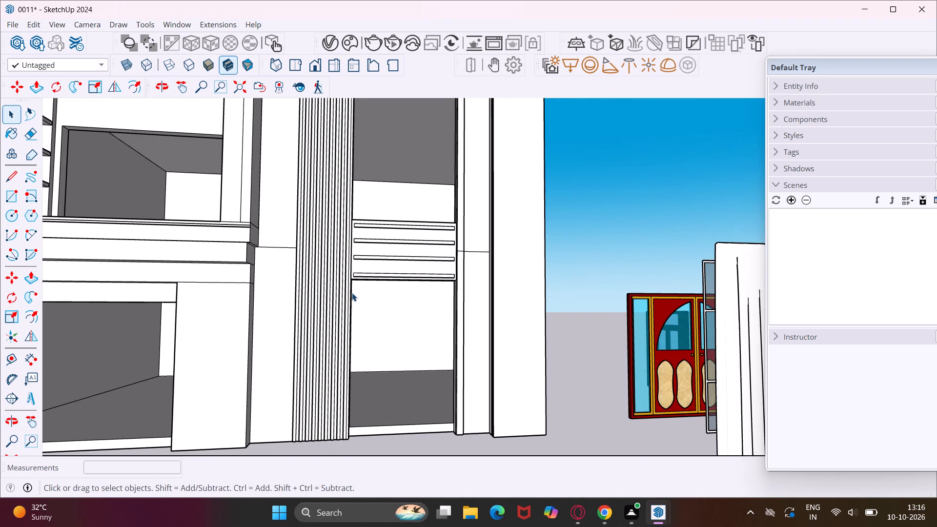
scroll(352, 293, "up", 4)
middle_click_drag(501, 296, 487, 294)
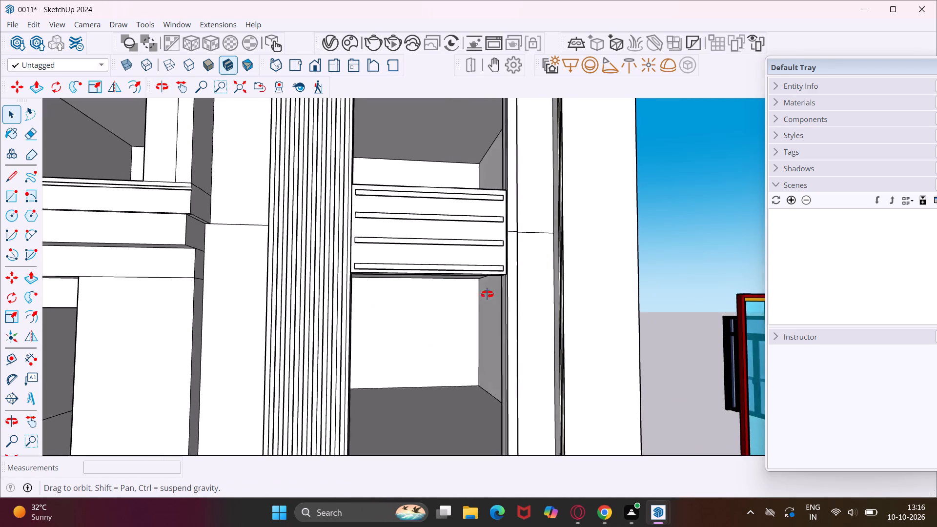
middle_click_drag(487, 294, 434, 273)
scroll(434, 273, "down", 3)
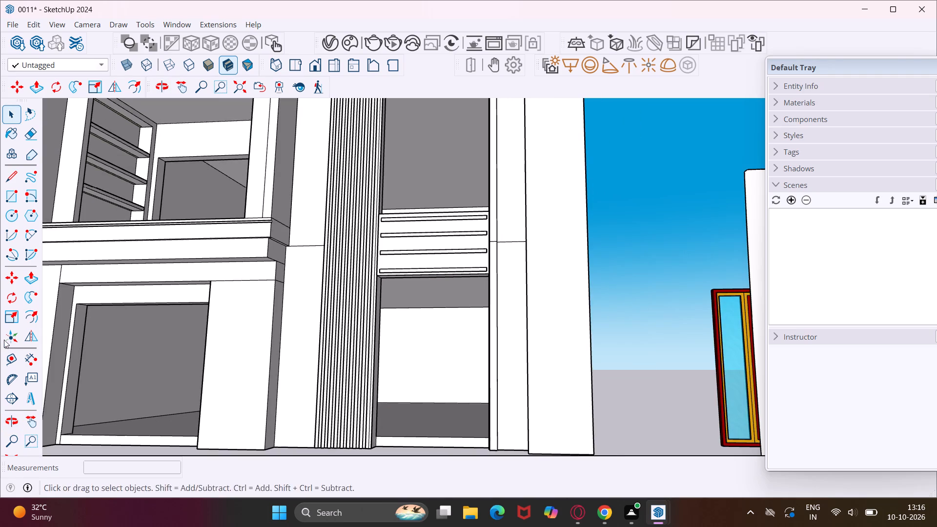
left_click(15, 191)
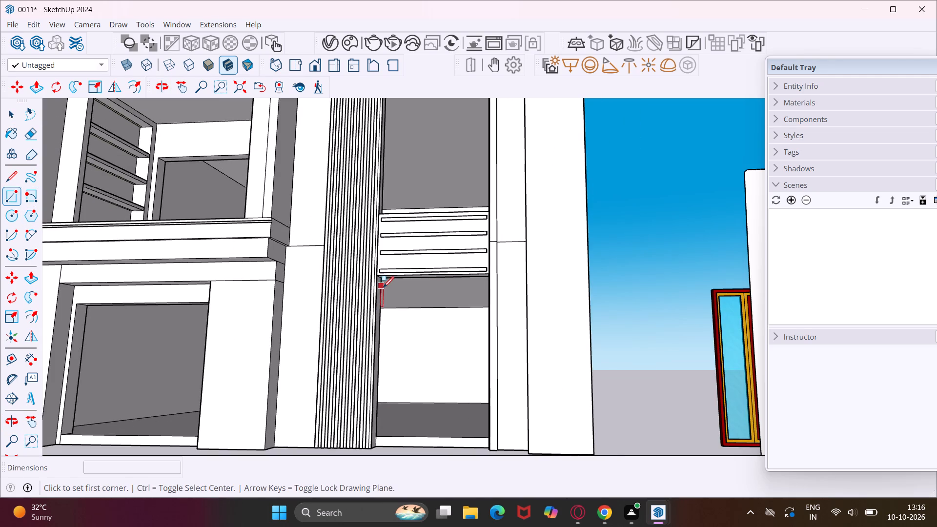
scroll(381, 284, "up", 13)
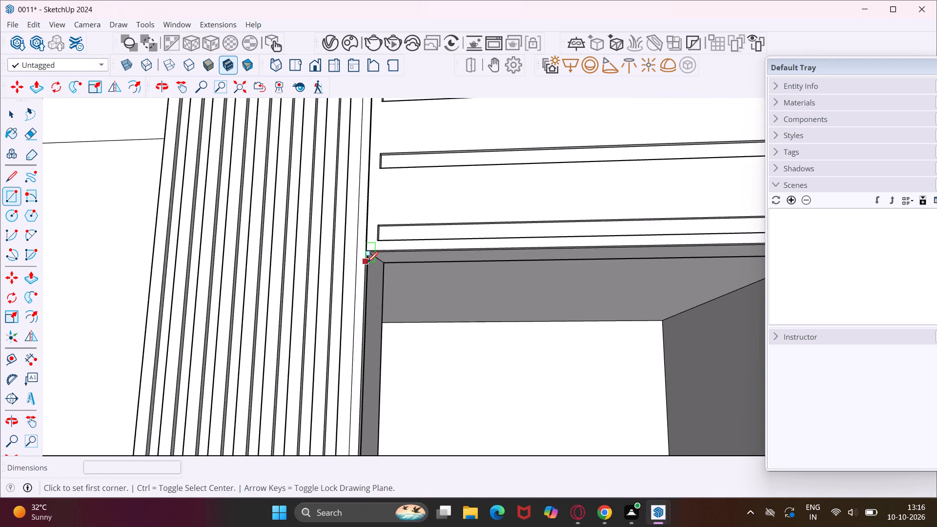
scroll(367, 263, "up", 12)
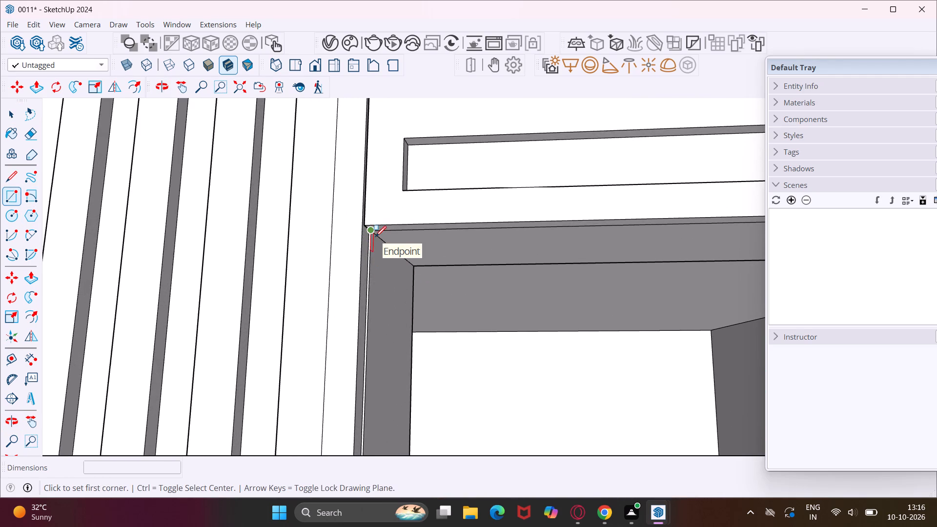
scroll(375, 237, "up", 11)
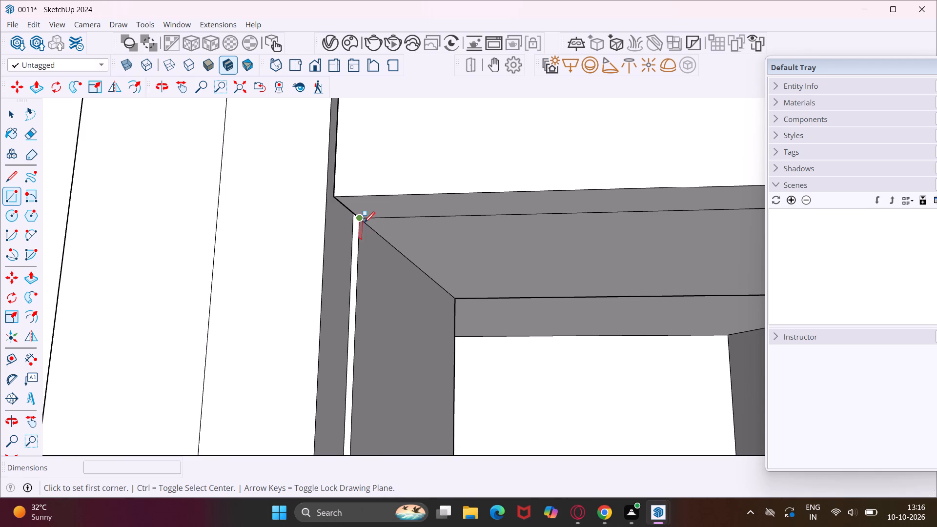
left_click(362, 221)
scroll(387, 265, "down", 14)
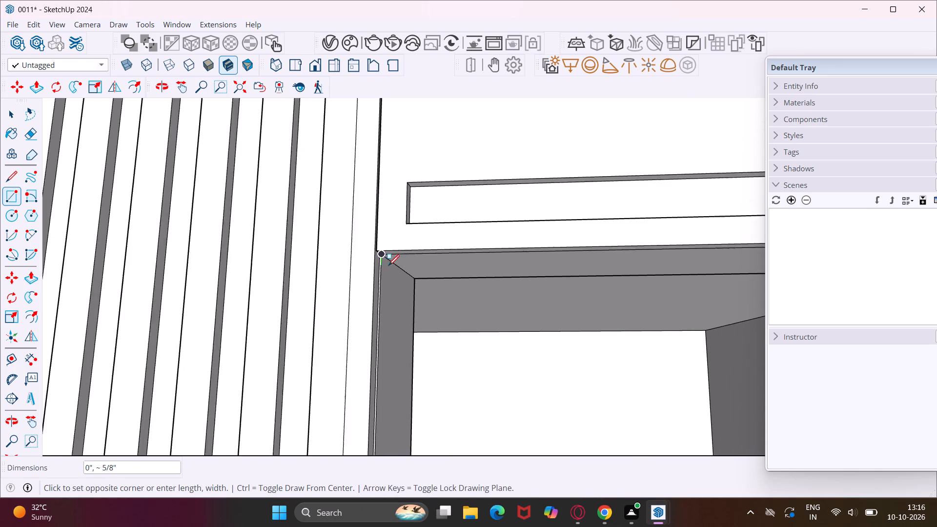
scroll(388, 265, "down", 14)
scroll(388, 265, "up", 1)
scroll(388, 265, "down", 12)
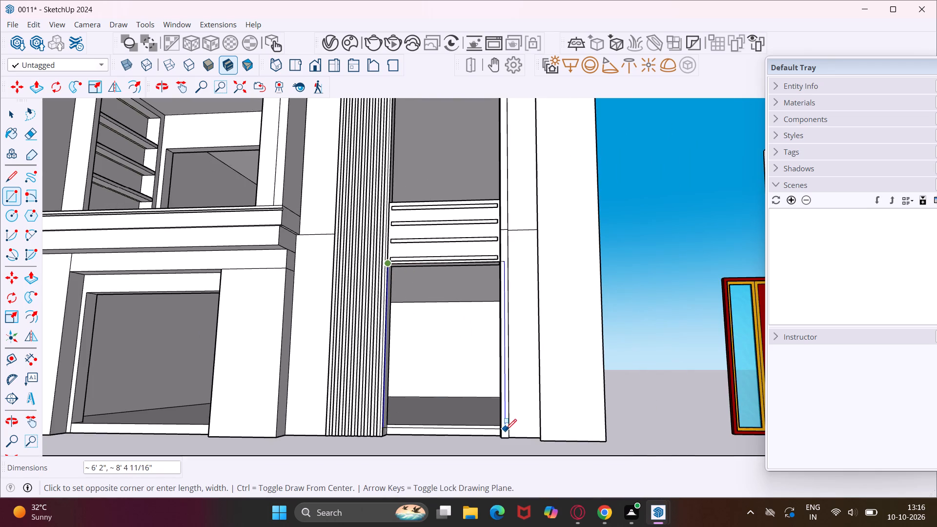
scroll(500, 434, "up", 12)
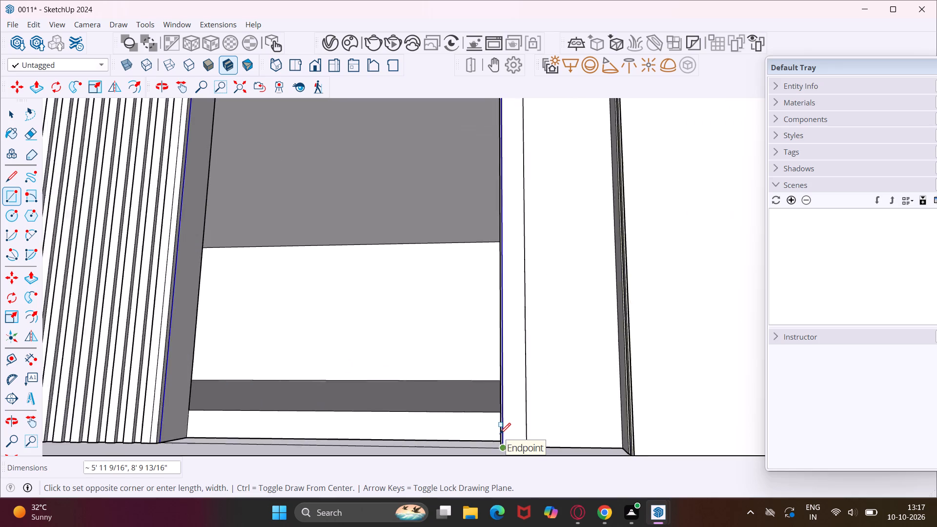
scroll(500, 434, "up", 2)
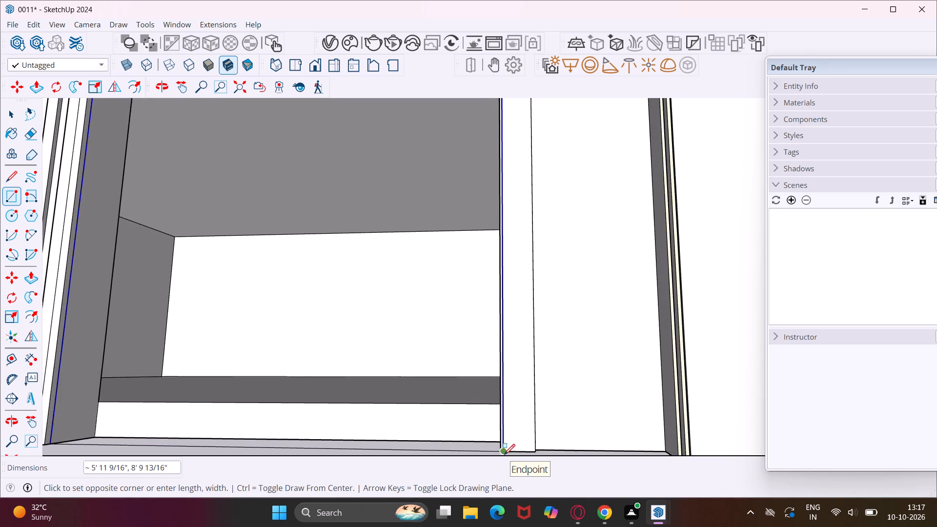
middle_click_drag(504, 455, 560, 451)
scroll(523, 433, "down", 5)
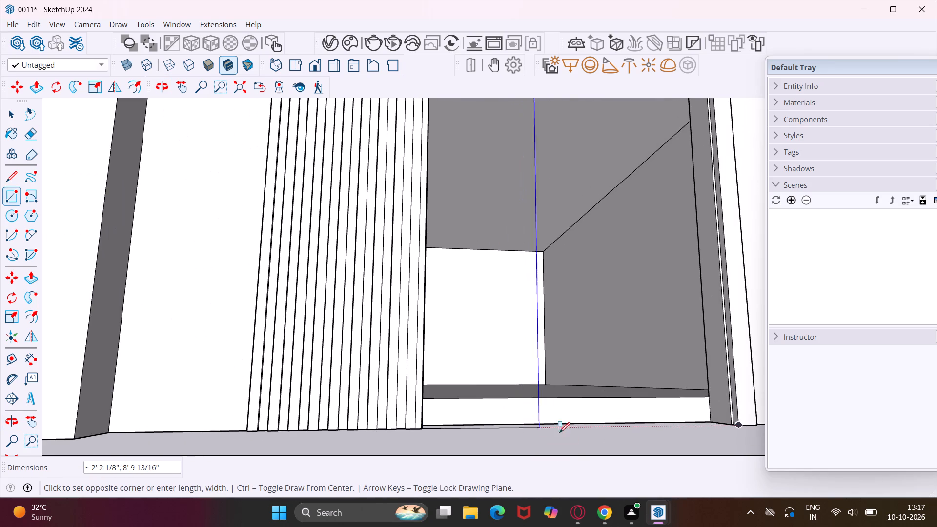
scroll(733, 422, "up", 5)
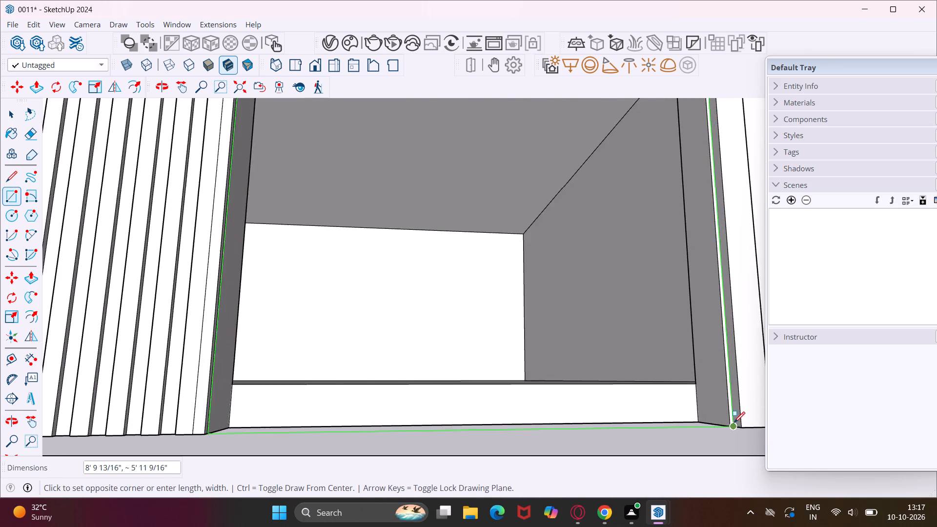
scroll(734, 423, "up", 9)
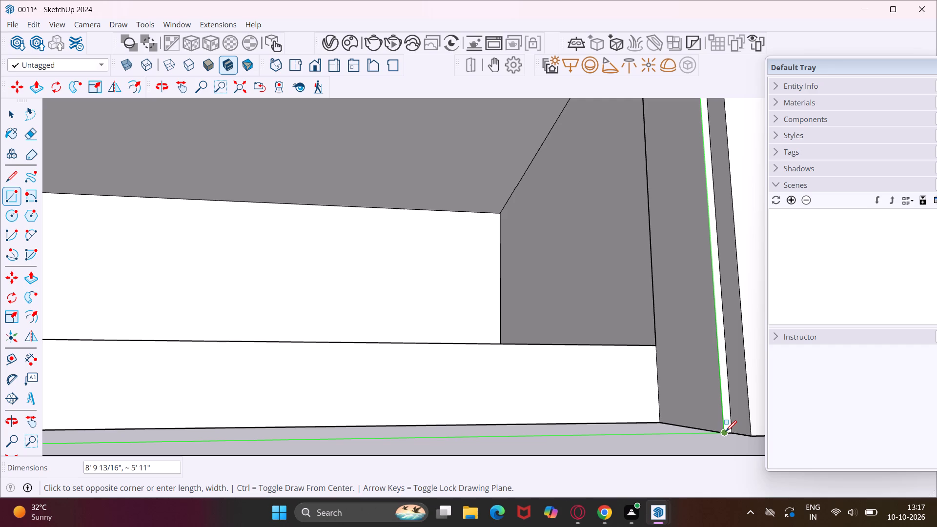
left_click(726, 431)
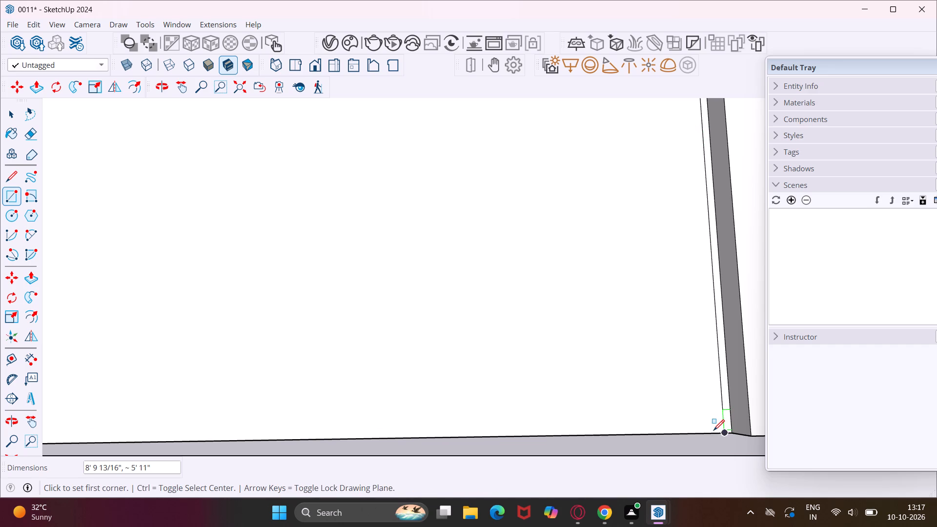
key("Escape")
key("space")
Copy the new rectangular face from the ground-floor opening about 20' 5" out in front of the facade.
left_click(664, 389)
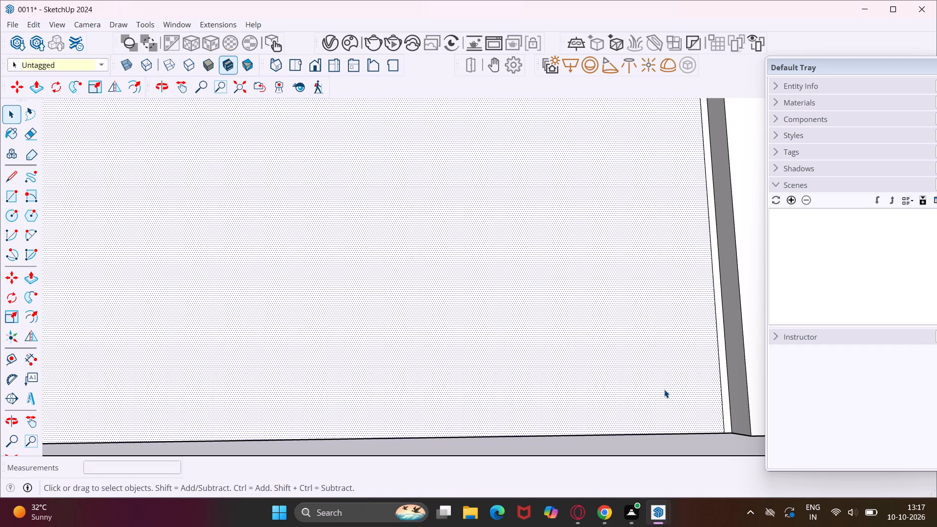
scroll(664, 389, "down", 14)
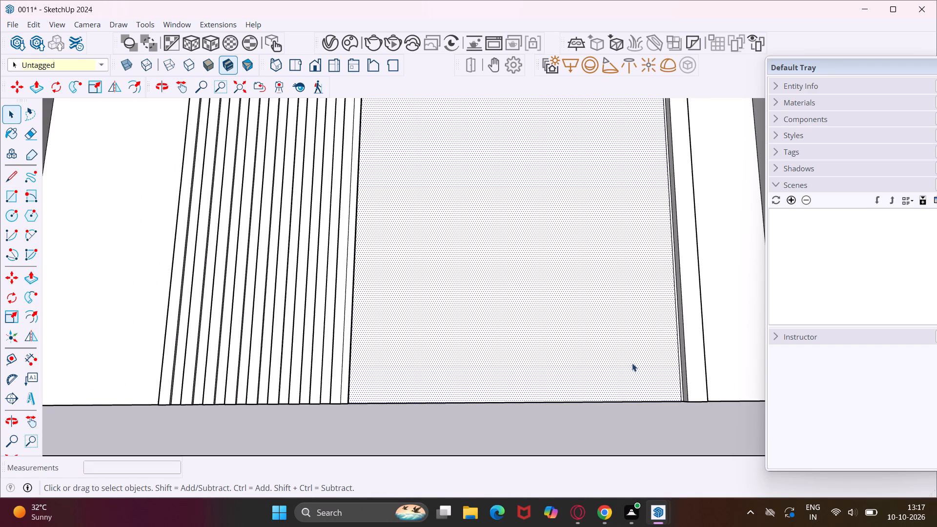
middle_click_drag(624, 357, 449, 402)
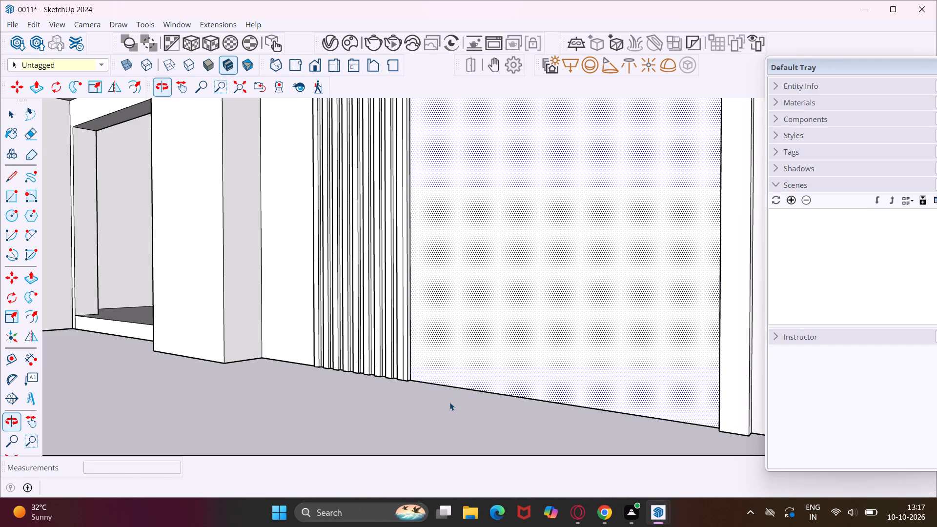
key("m")
left_click(512, 356)
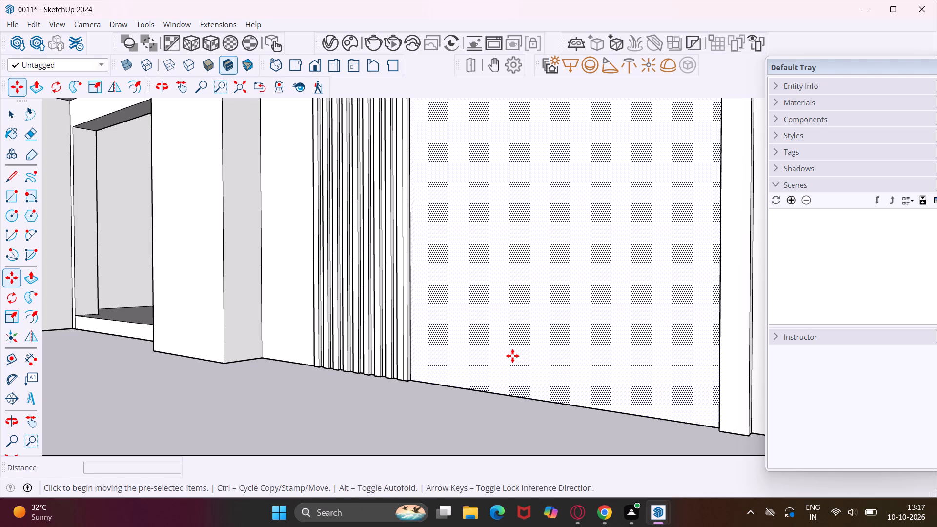
scroll(571, 366, "down", 11)
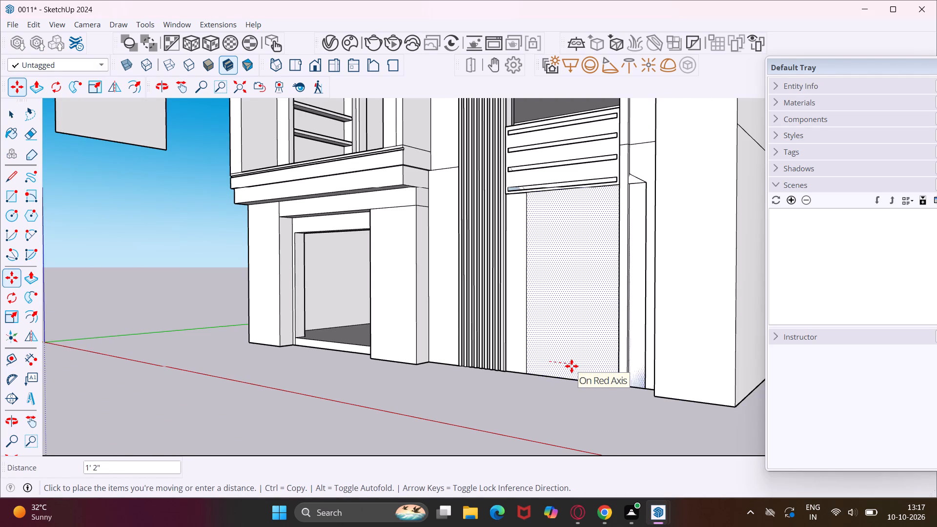
scroll(573, 366, "down", 9)
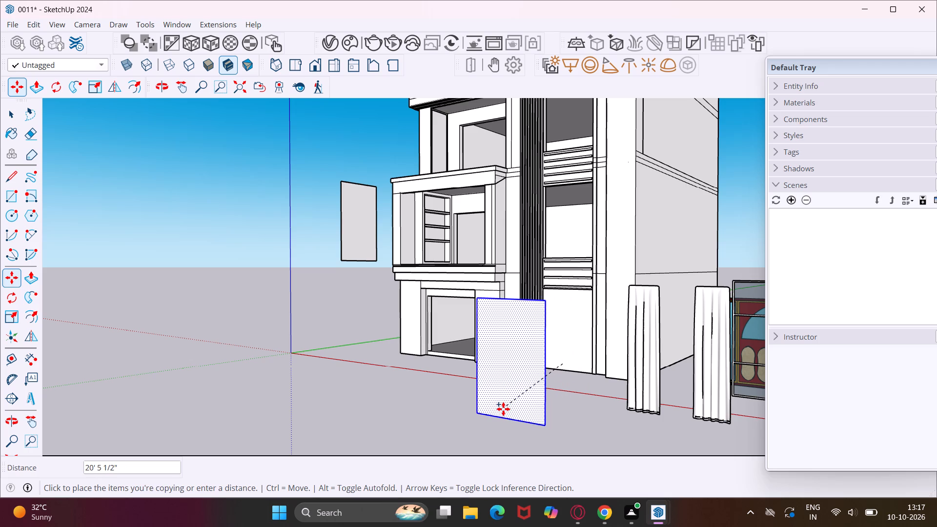
left_click(503, 409)
Delete the original rectangular face filling the ground-floor opening beside the fluted strip.
middle_click_drag(508, 409, 535, 413)
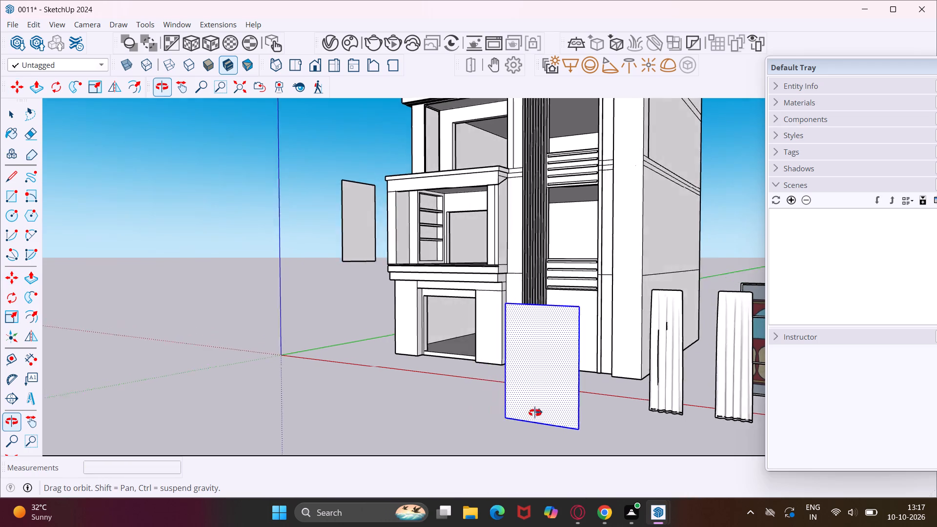
middle_click_drag(535, 413, 645, 426)
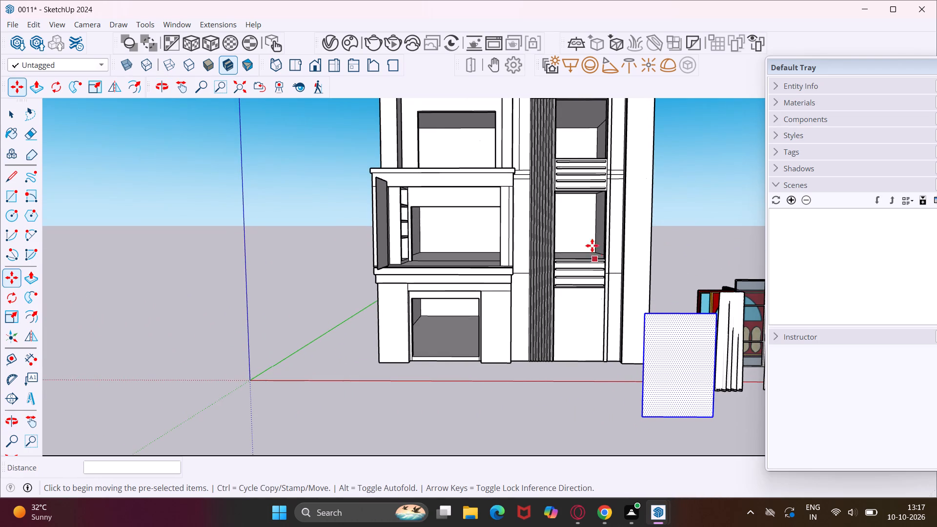
scroll(599, 223, "up", 6)
middle_click_drag(599, 223, 673, 227)
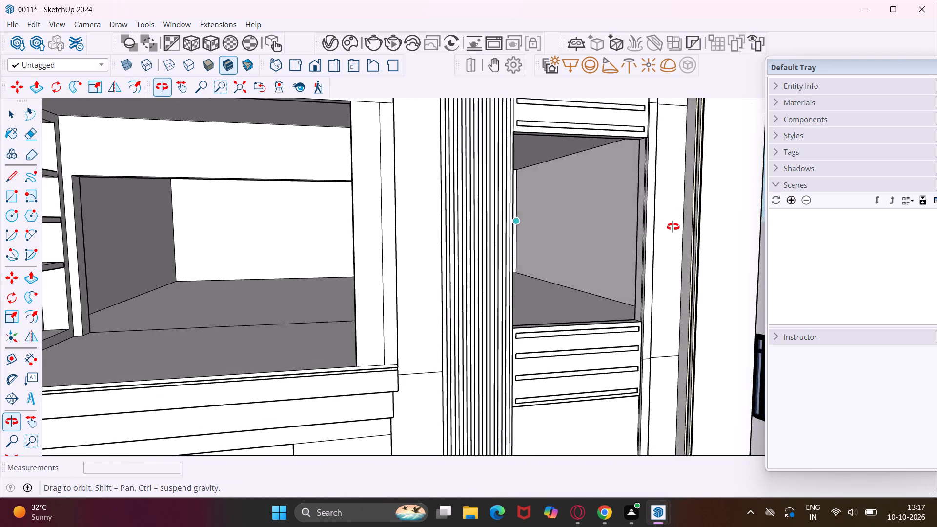
middle_click_drag(673, 227, 676, 228)
key("Escape")
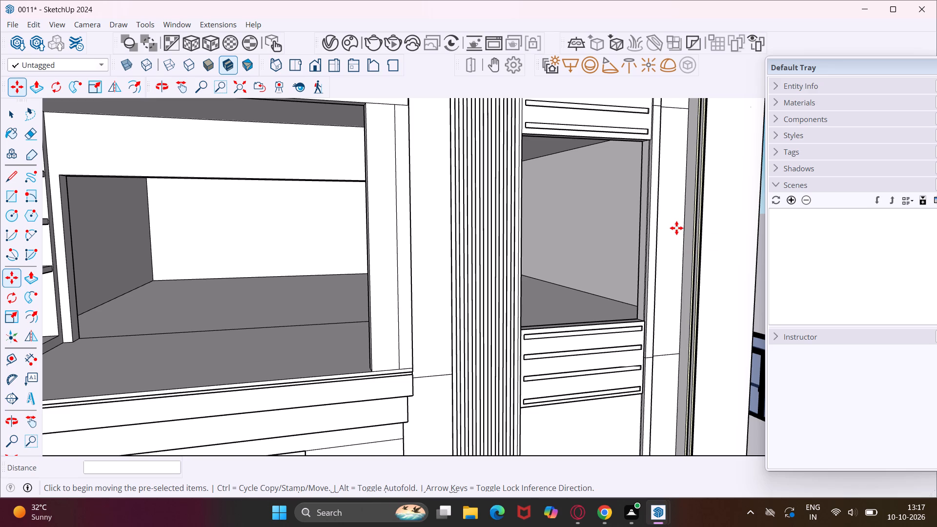
key("space")
left_click(621, 424)
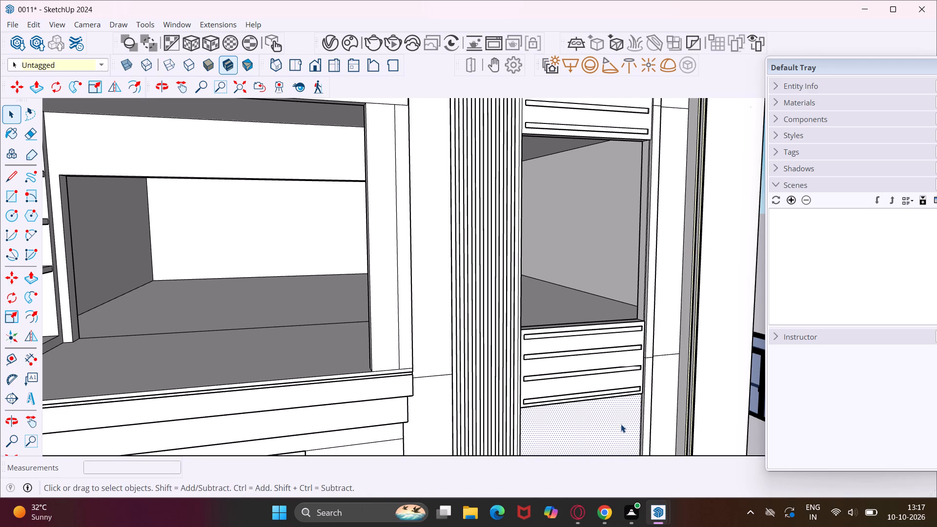
key("Delete")
Draw a rectangle about 5' 11" by 7' 11" filling the middle-storey opening beside the vertical fluted strip.
middle_click_drag(649, 289, 633, 291)
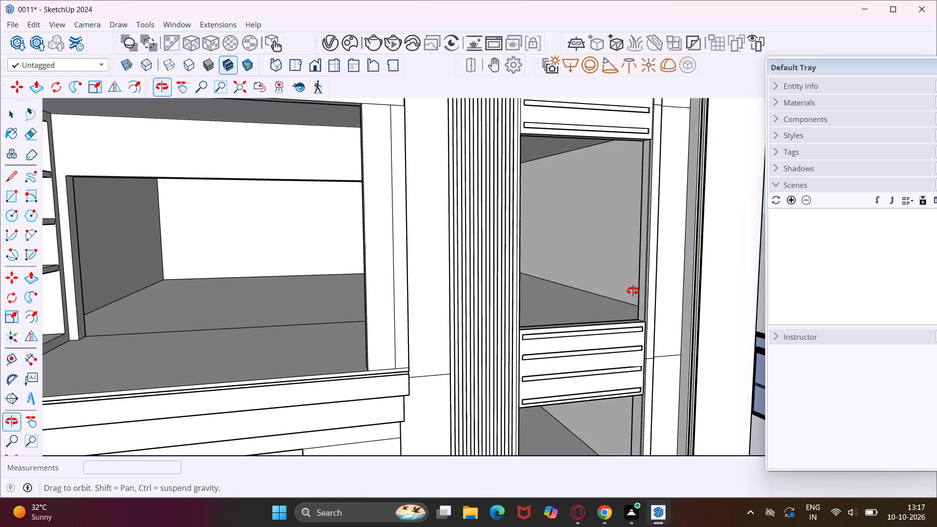
middle_click_drag(633, 291, 539, 292)
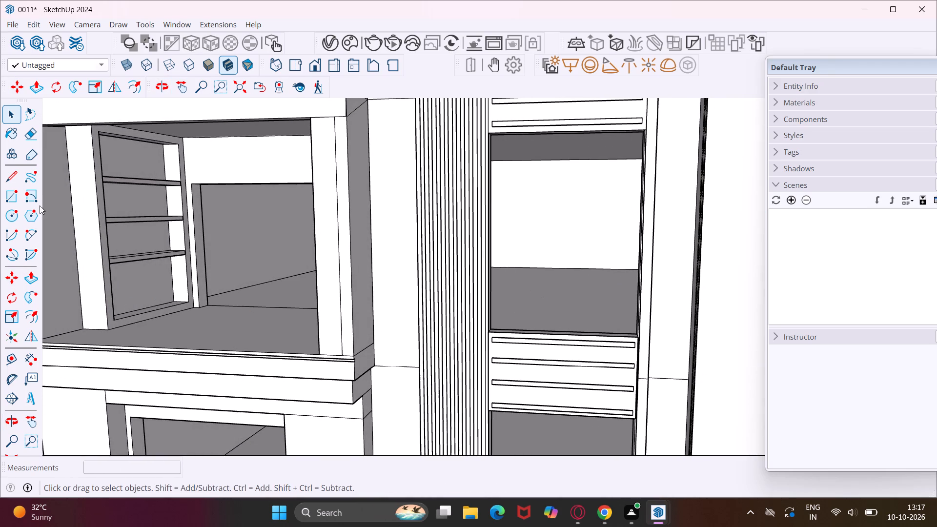
left_click(11, 189)
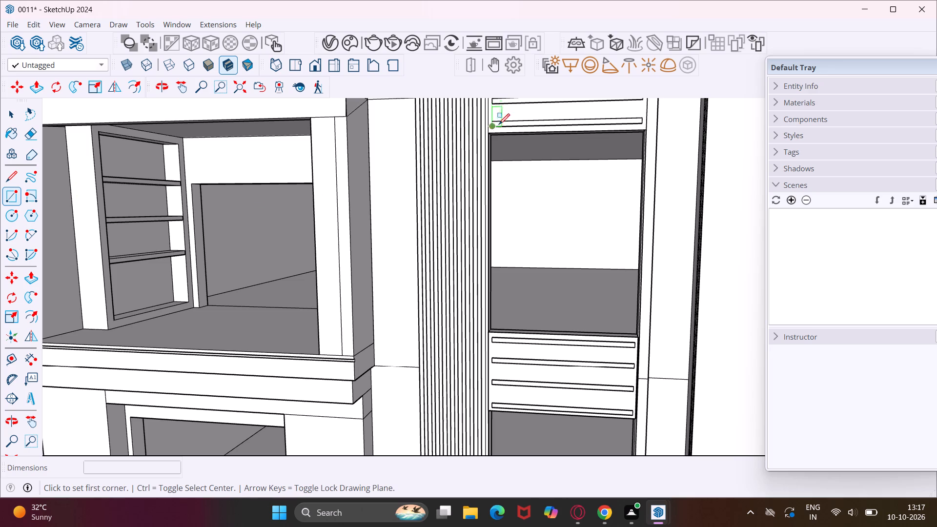
scroll(493, 136, "up", 13)
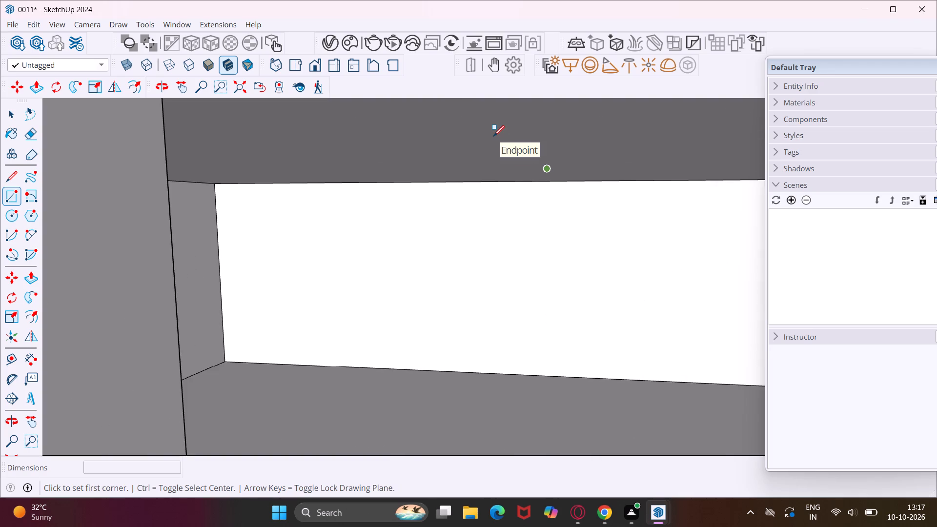
scroll(493, 136, "down", 4)
scroll(459, 118, "up", 3)
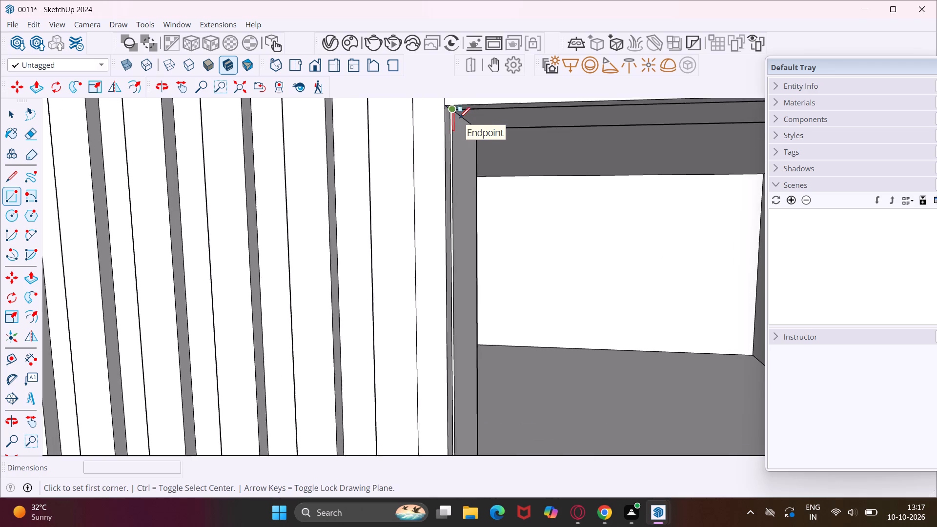
scroll(459, 118, "up", 5)
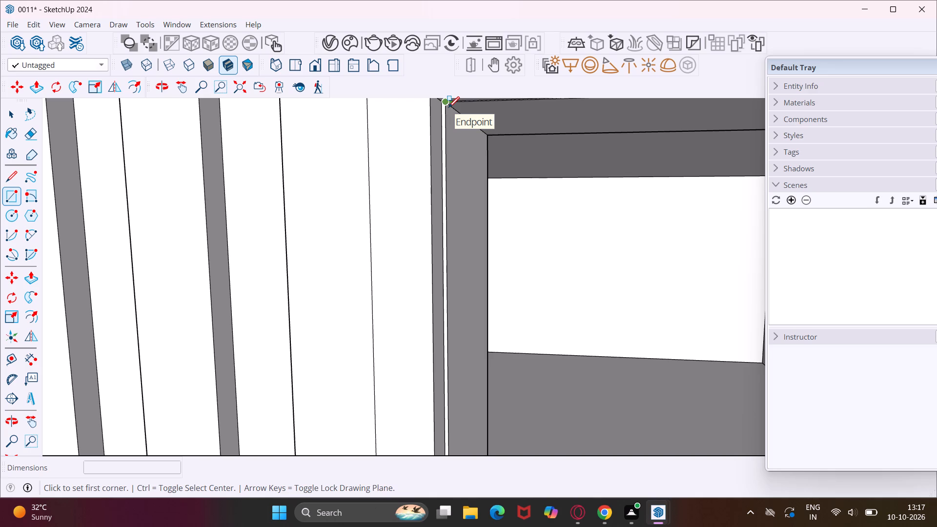
left_click(448, 107)
scroll(471, 155, "down", 13)
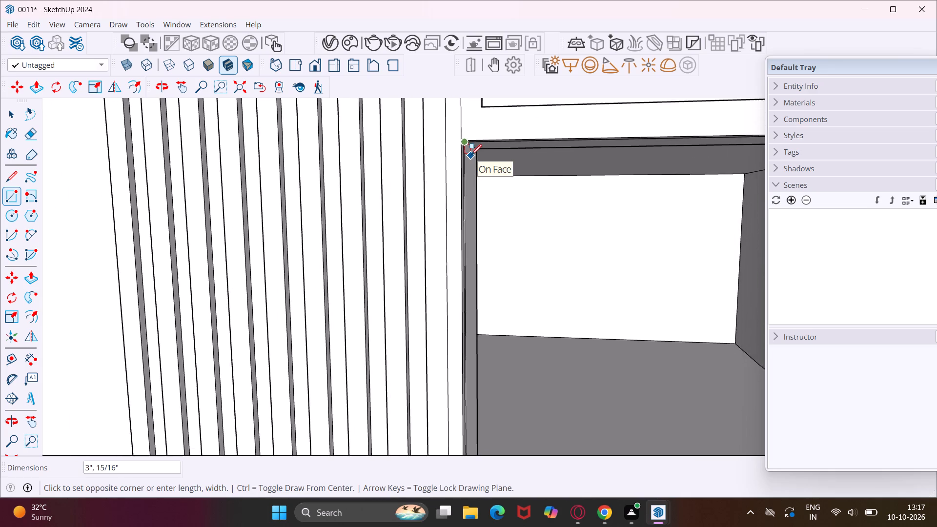
scroll(471, 156, "down", 17)
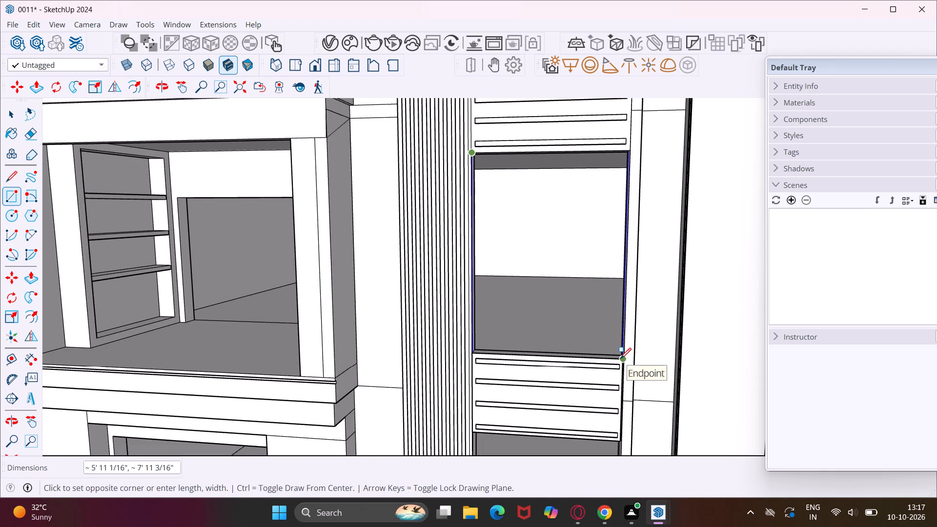
middle_click_drag(620, 359, 699, 345)
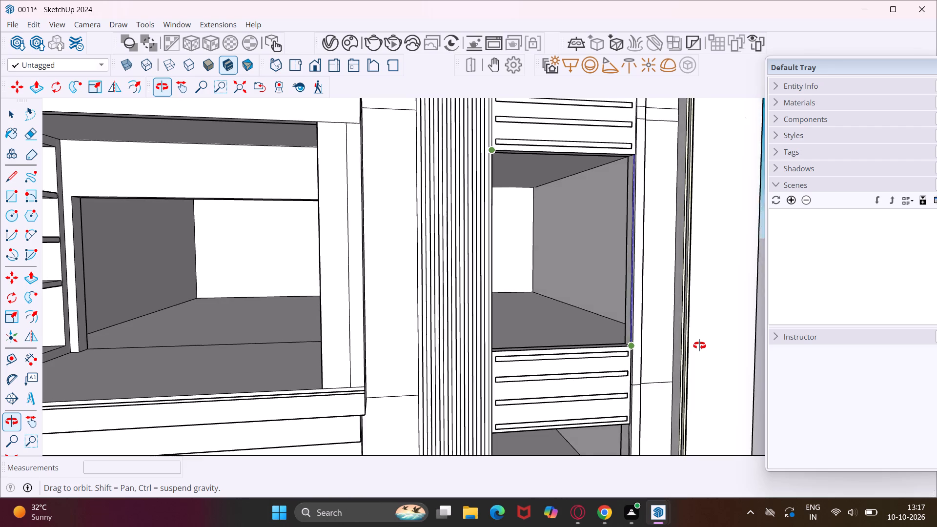
middle_click_drag(699, 345, 727, 345)
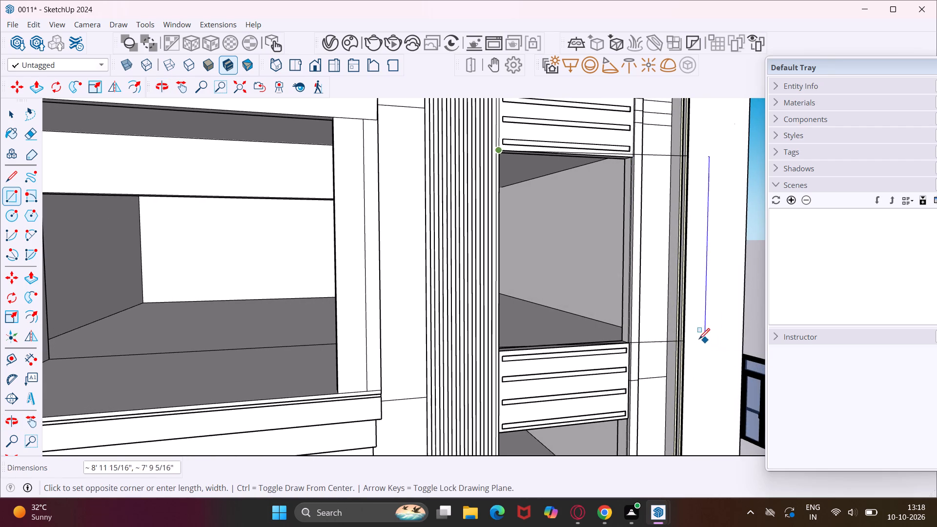
scroll(626, 344, "up", 19)
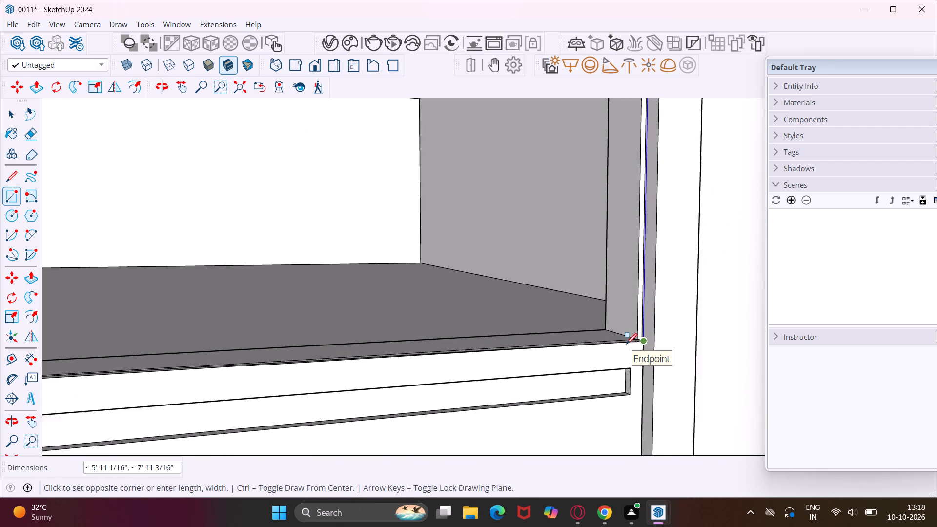
scroll(626, 344, "up", 12)
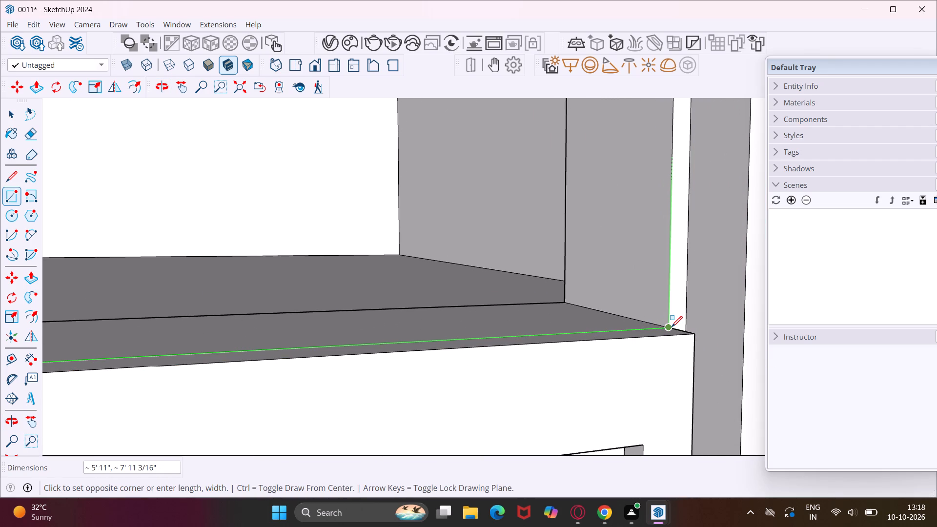
scroll(672, 327, "up", 6)
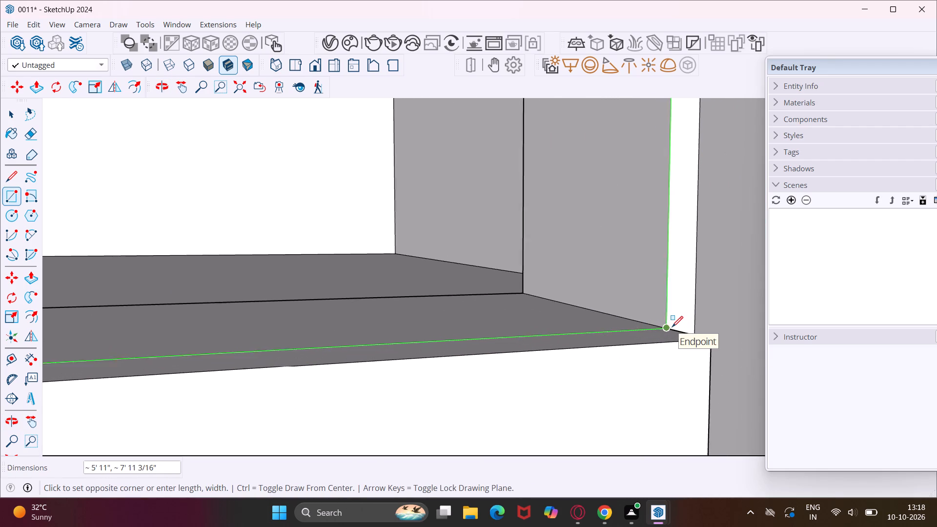
scroll(672, 327, "up", 2)
middle_click_drag(672, 327, 725, 330)
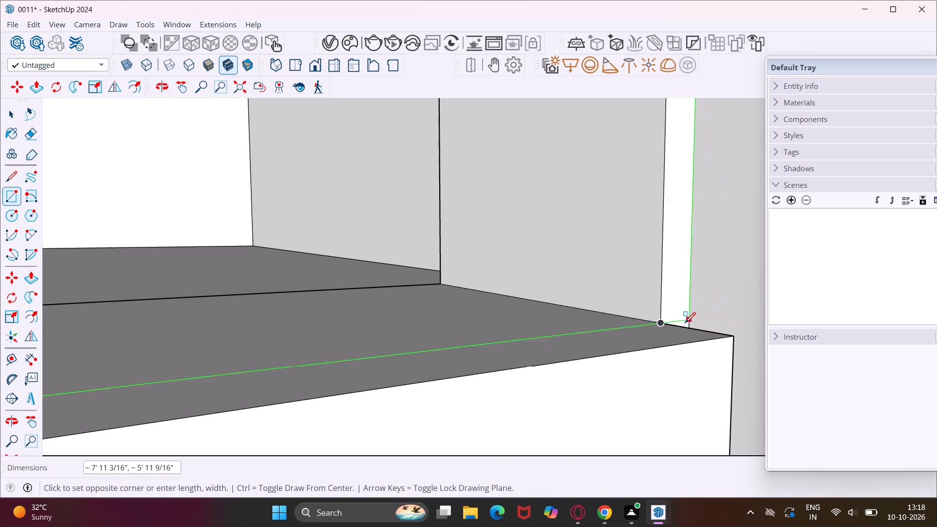
left_click(661, 322)
middle_click_drag(661, 322, 543, 343)
key("Escape")
key("space")
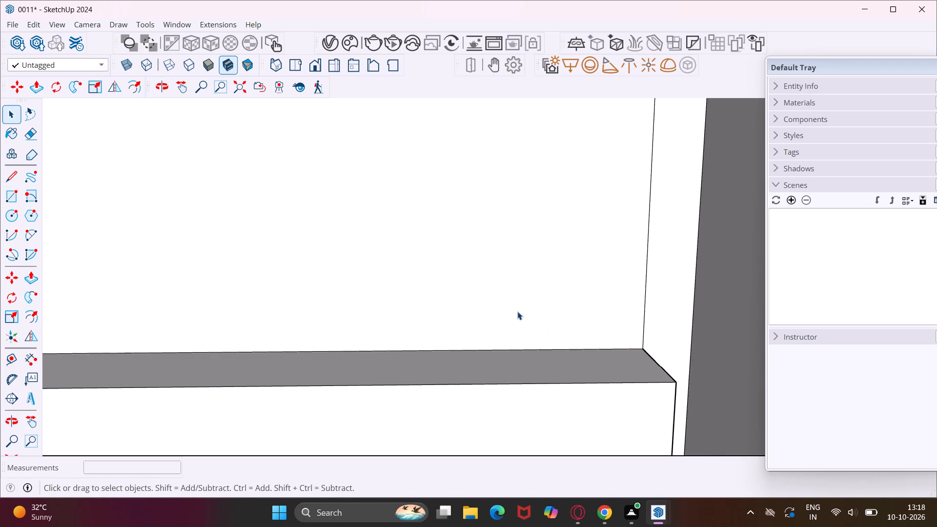
Copy the new rectangular face from the middle-storey opening about 37' 3" out in front of the facade.
left_click(517, 311)
key("m")
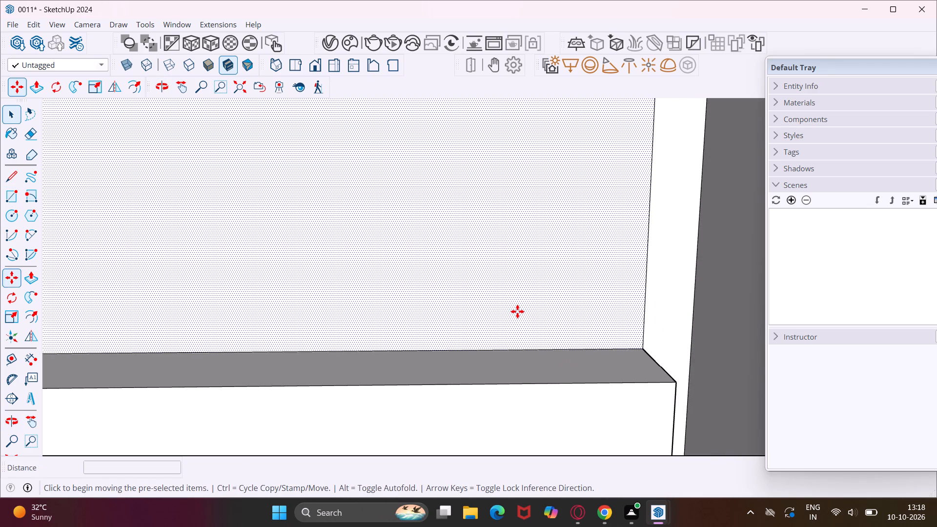
left_click(517, 311)
scroll(528, 334, "down", 16)
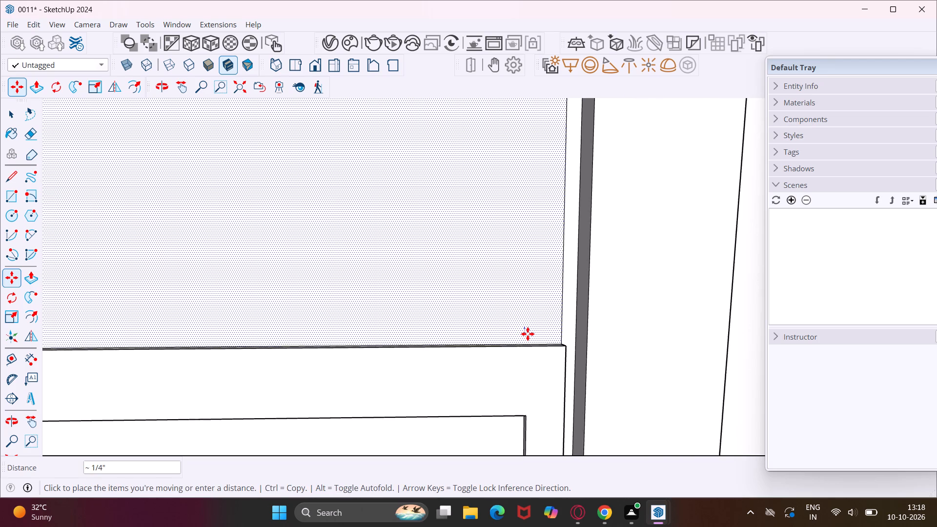
scroll(528, 334, "down", 4)
scroll(528, 334, "down", 20)
scroll(530, 331, "down", 6)
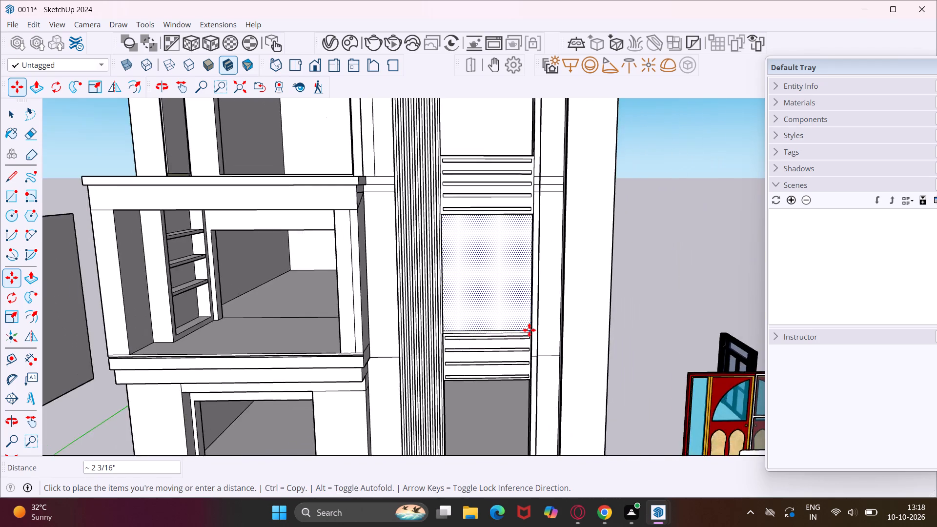
scroll(529, 330, "down", 9)
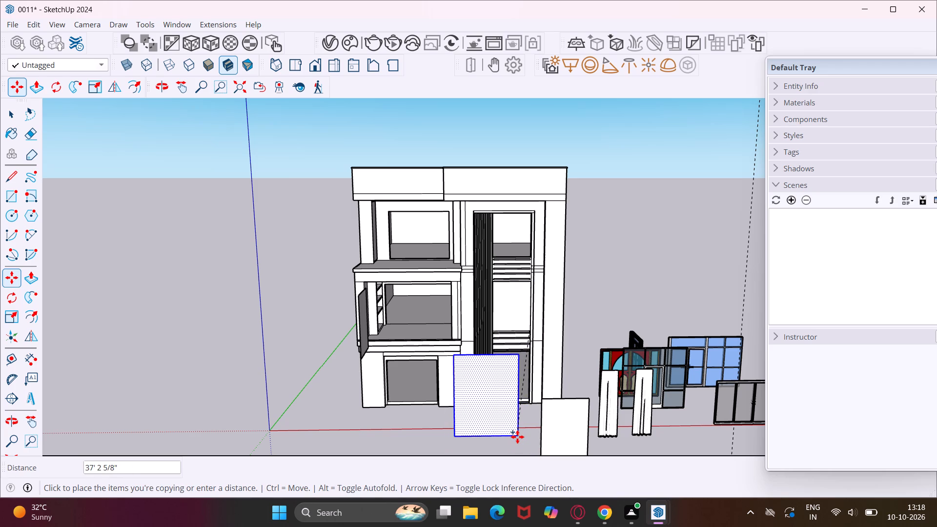
left_click(517, 437)
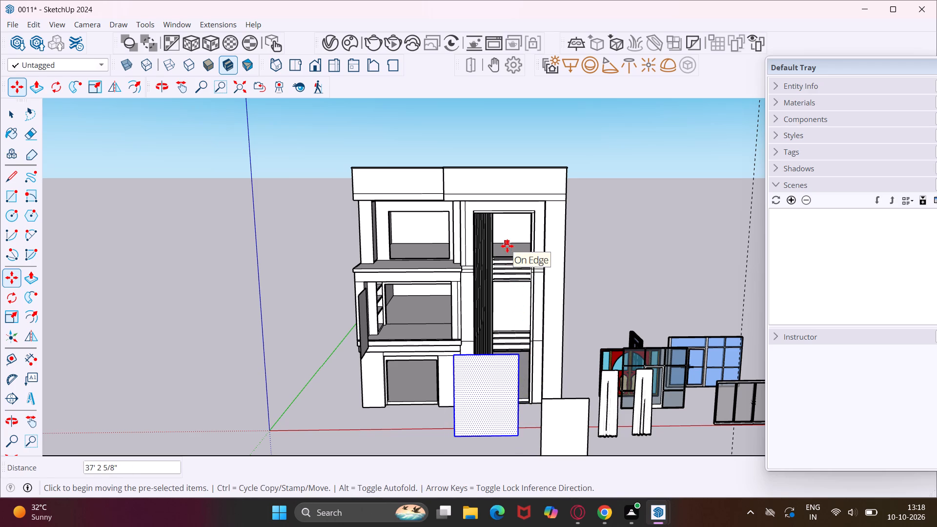
key("Escape")
key("space")
Delete the original rectangular face filling the middle-storey opening beside the fluted strip.
left_click(520, 312)
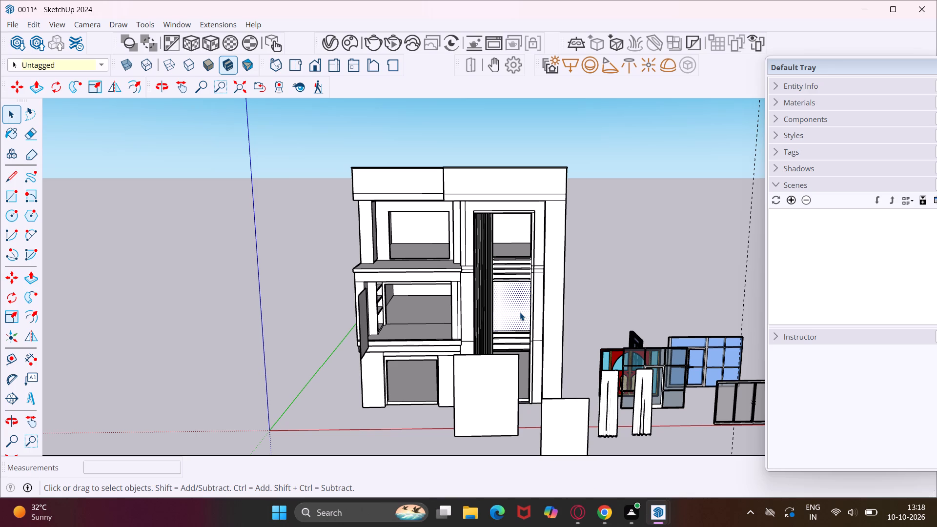
key("Delete")
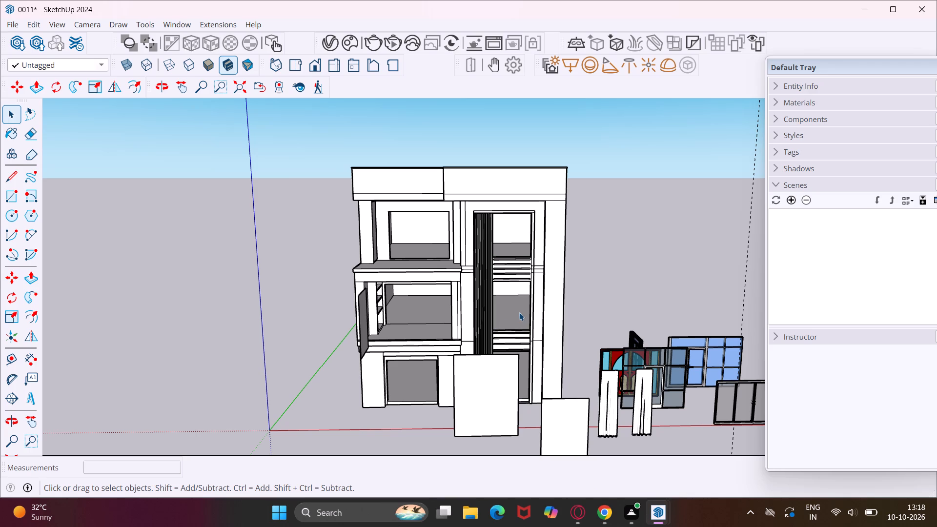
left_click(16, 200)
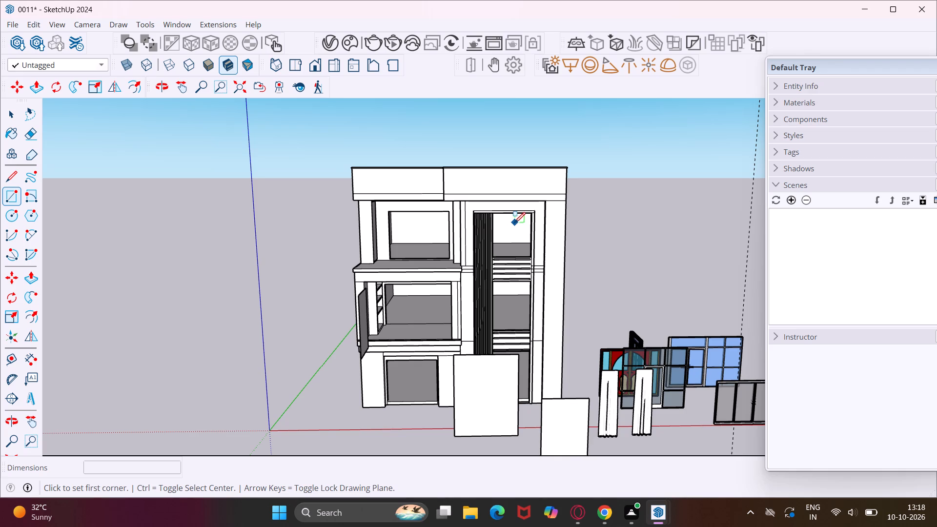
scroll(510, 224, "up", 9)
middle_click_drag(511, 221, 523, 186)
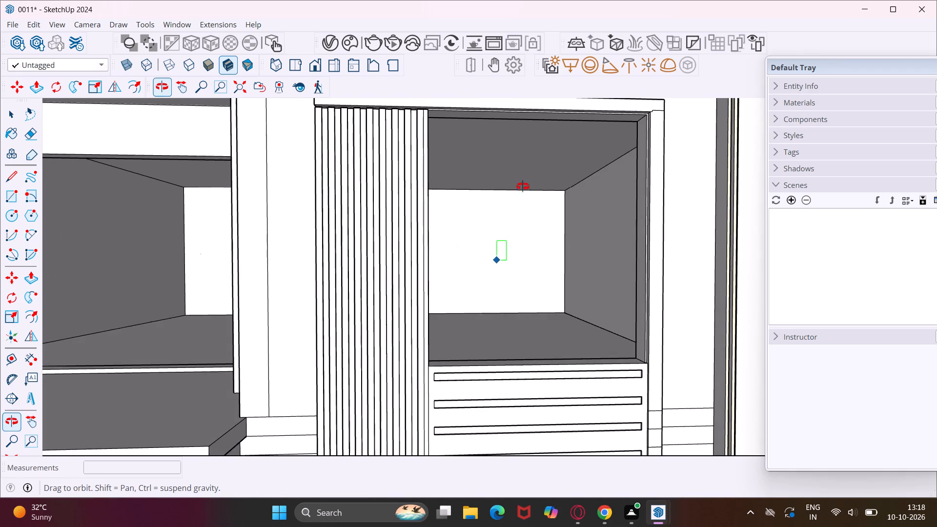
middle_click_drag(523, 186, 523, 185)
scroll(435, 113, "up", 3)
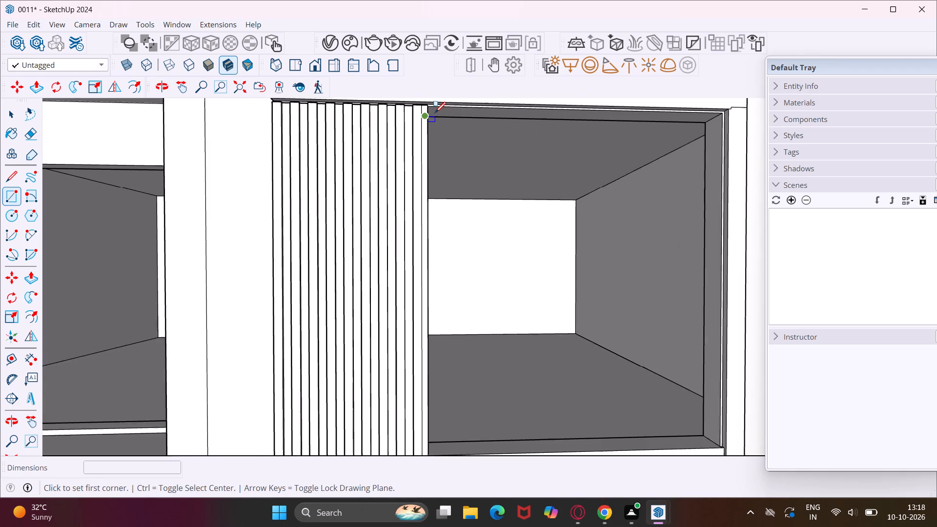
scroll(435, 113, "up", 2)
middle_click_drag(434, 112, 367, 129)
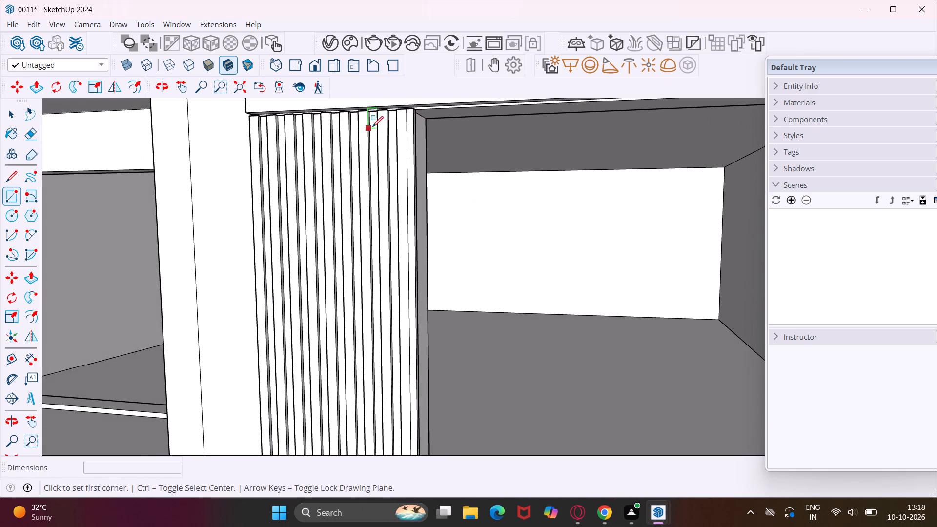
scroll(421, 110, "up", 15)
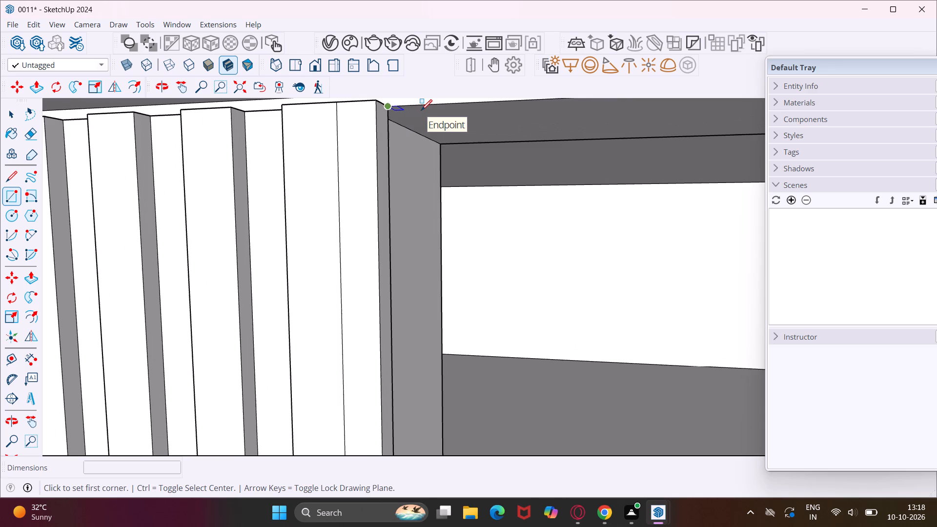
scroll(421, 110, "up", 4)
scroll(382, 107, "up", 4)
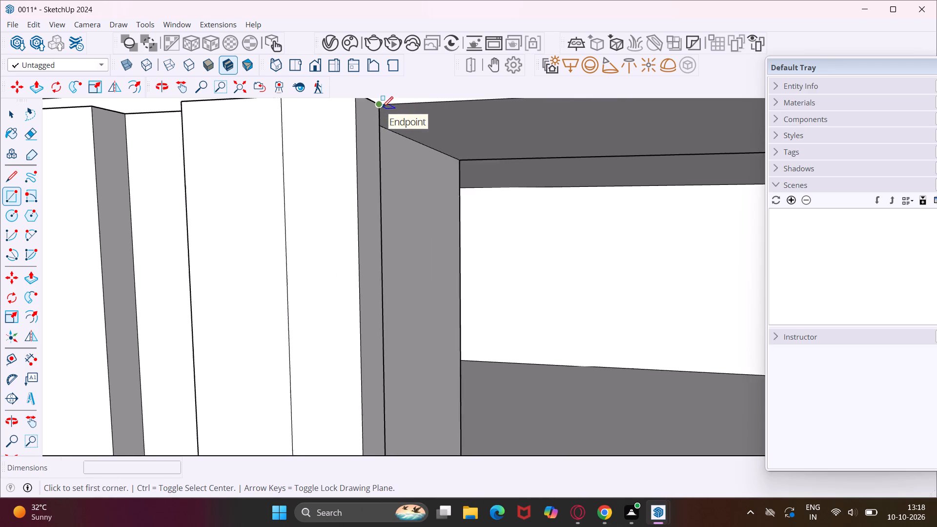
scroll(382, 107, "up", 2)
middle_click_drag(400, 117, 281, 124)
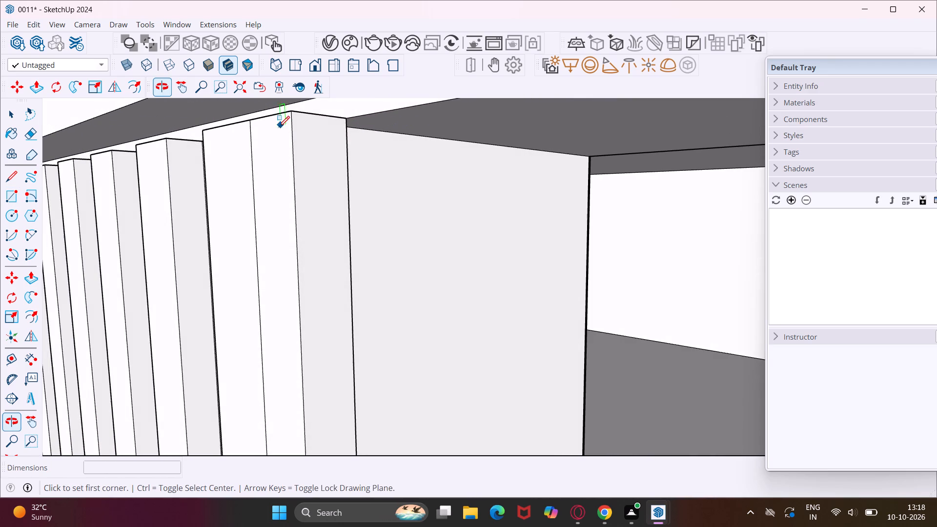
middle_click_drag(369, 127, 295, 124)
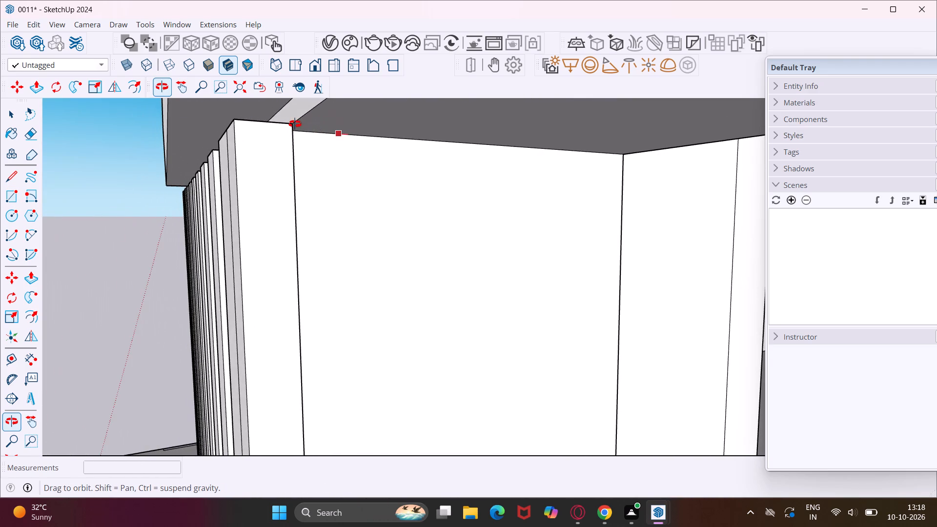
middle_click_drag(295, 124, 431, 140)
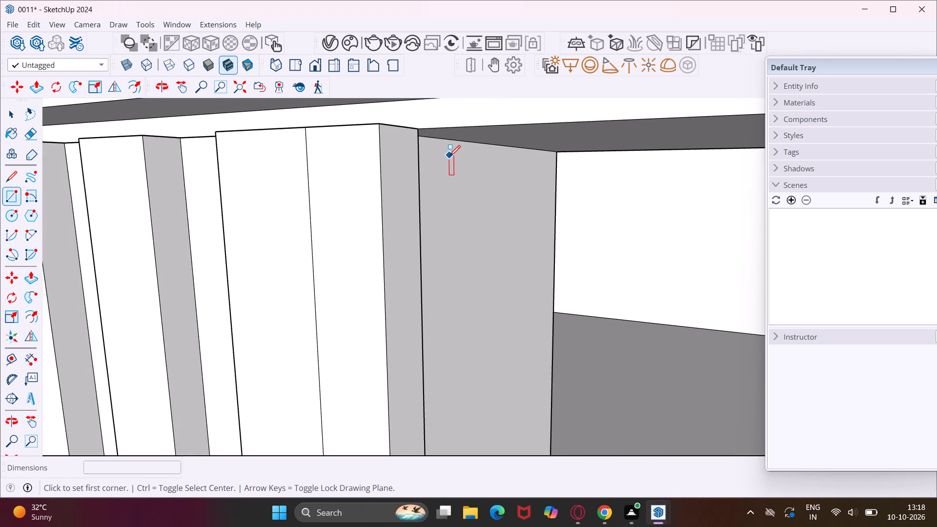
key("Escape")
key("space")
Push/Pull the side face beside the fluted strip in the top-storey opening about 1", matching the side face of the opening below.
scroll(467, 191, "down", 5)
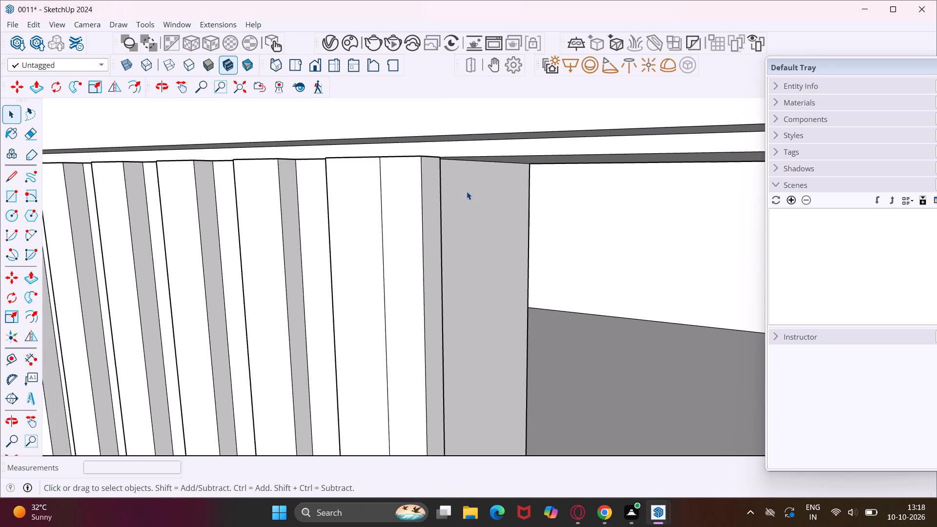
scroll(467, 191, "down", 12)
middle_click_drag(479, 284, 479, 217)
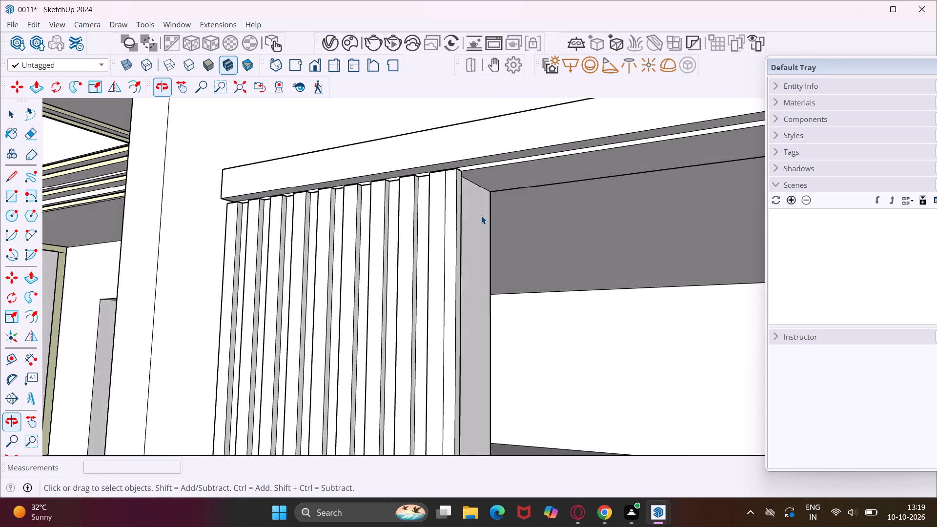
scroll(481, 216, "down", 17)
scroll(483, 243, "up", 1)
scroll(483, 247, "down", 1)
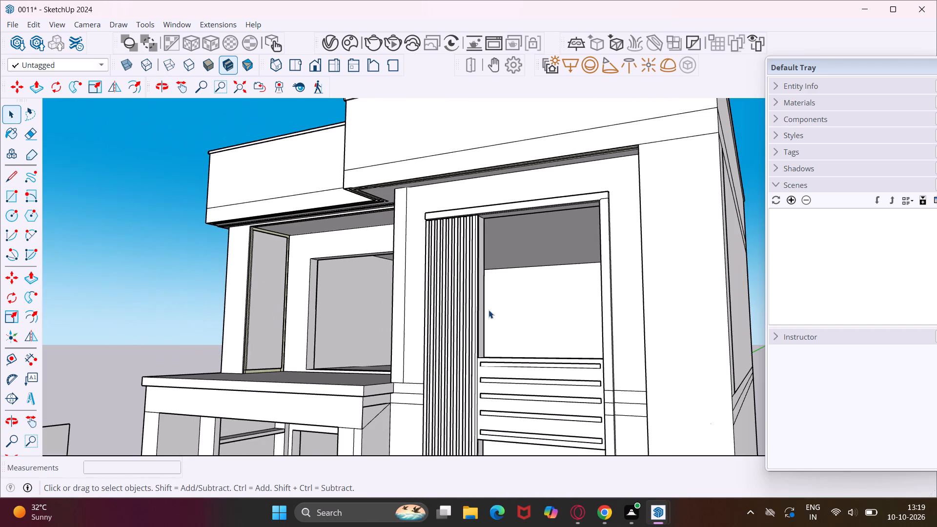
scroll(484, 322, "up", 8)
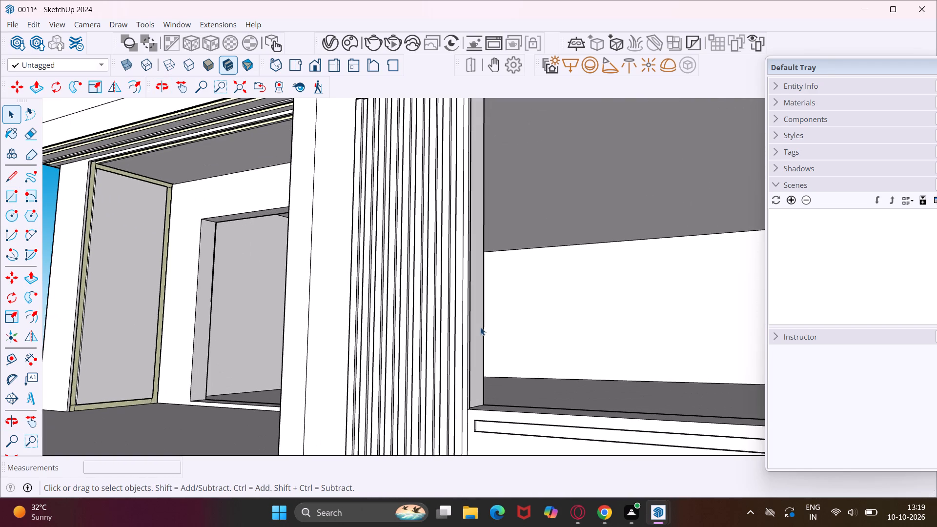
left_click(479, 328)
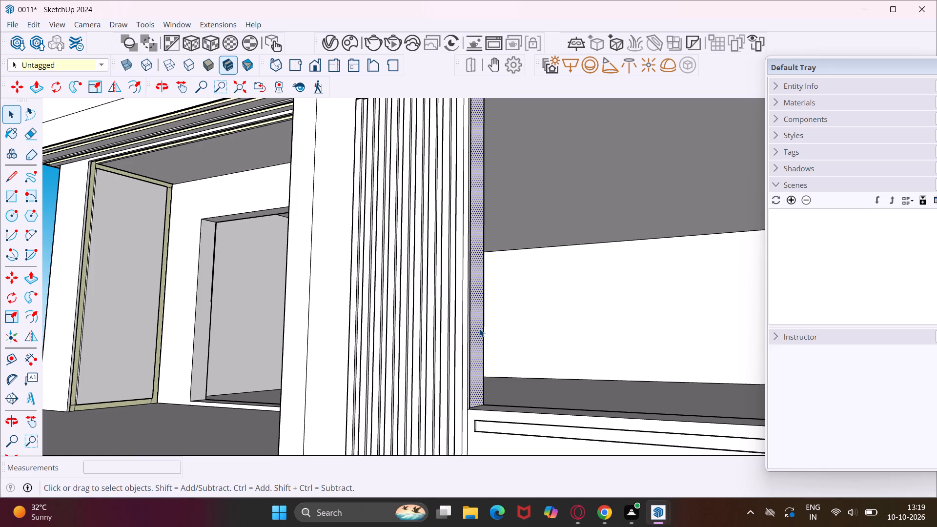
key("p")
left_click(479, 328)
scroll(490, 341, "down", 12)
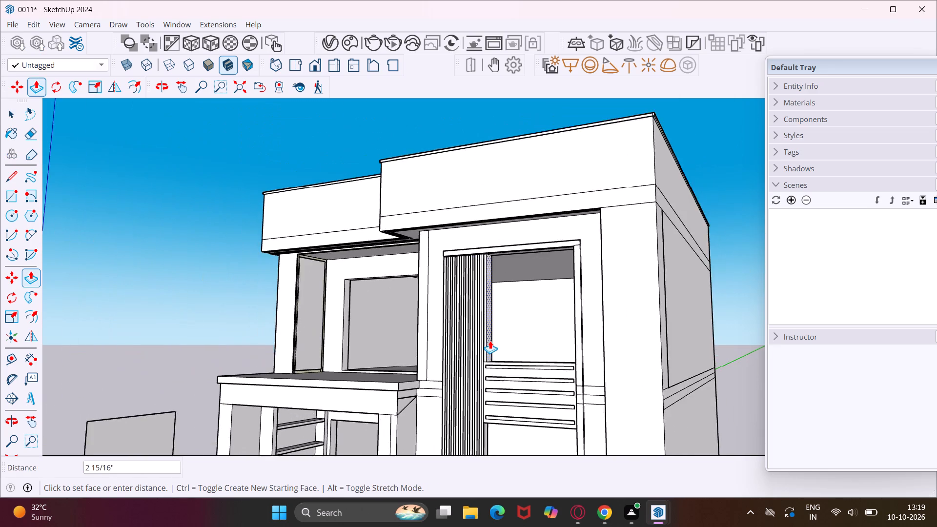
scroll(490, 341, "down", 5)
scroll(493, 412, "up", 10)
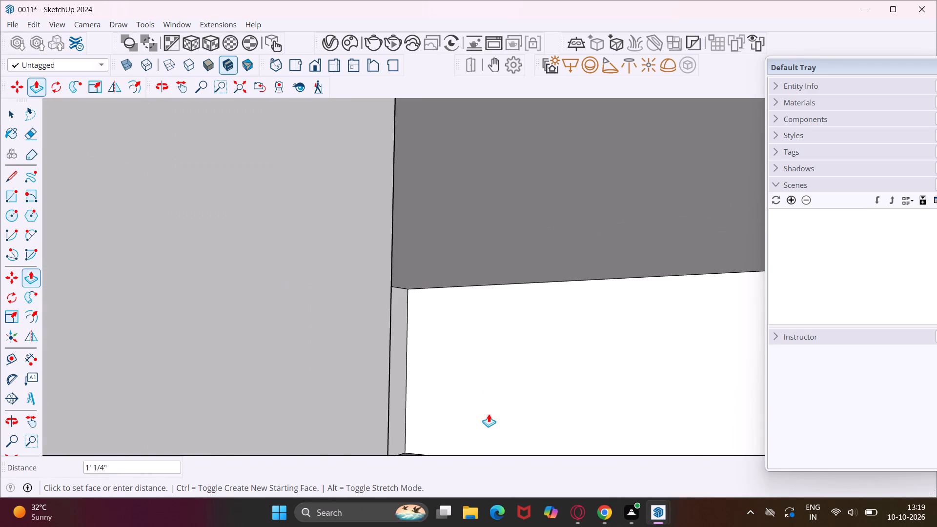
scroll(482, 415, "down", 2)
left_click(425, 367)
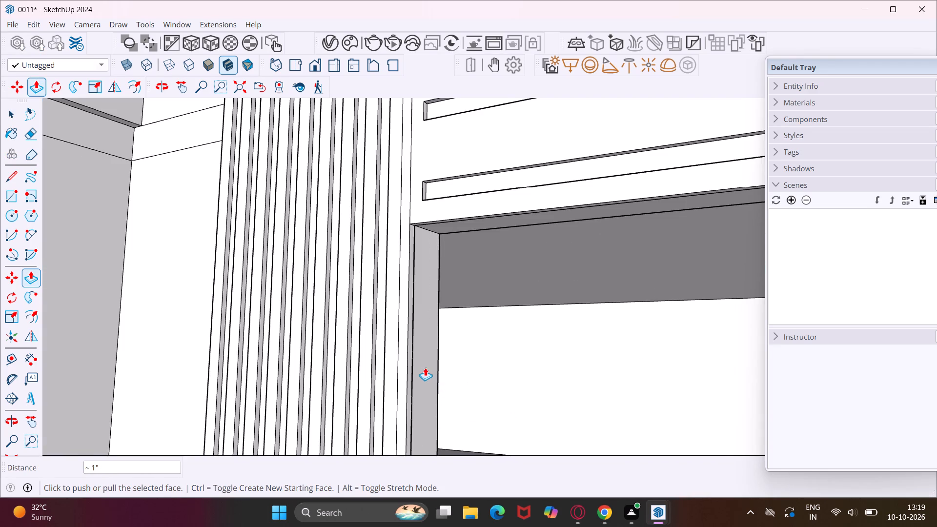
middle_click_drag(425, 367, 460, 407)
scroll(459, 395, "down", 10)
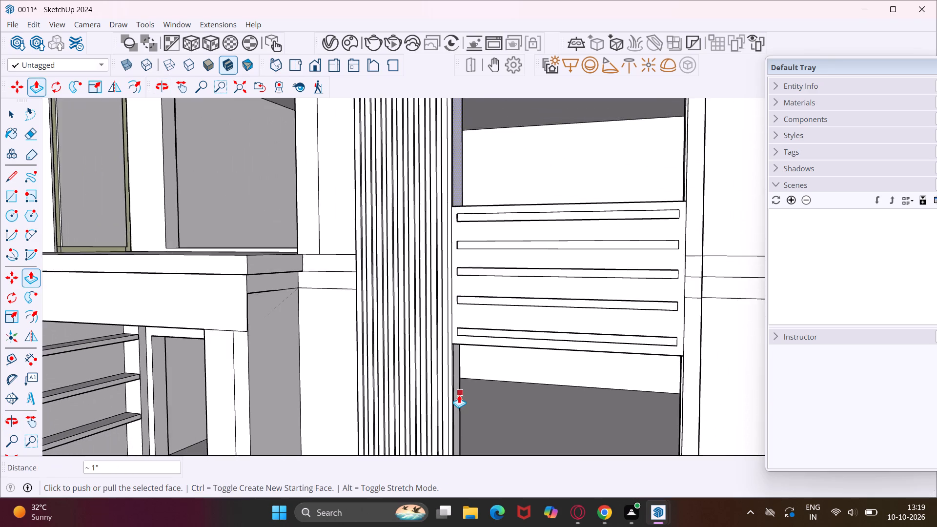
scroll(459, 395, "down", 5)
key("Escape")
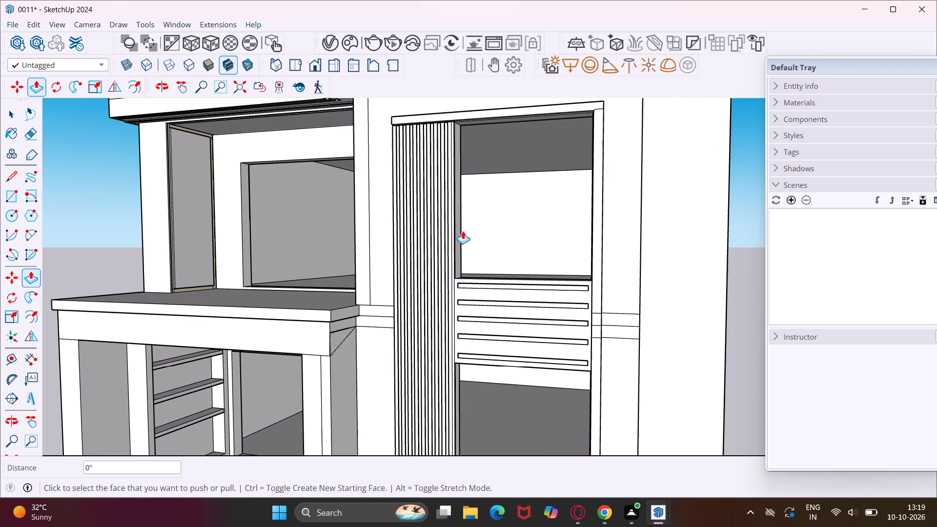
key("space")
Draw a rectangle 6' 9 9/16" by about 5' 11" filling the top-storey opening beside the vertical fluted strip.
middle_click_drag(463, 231, 584, 250)
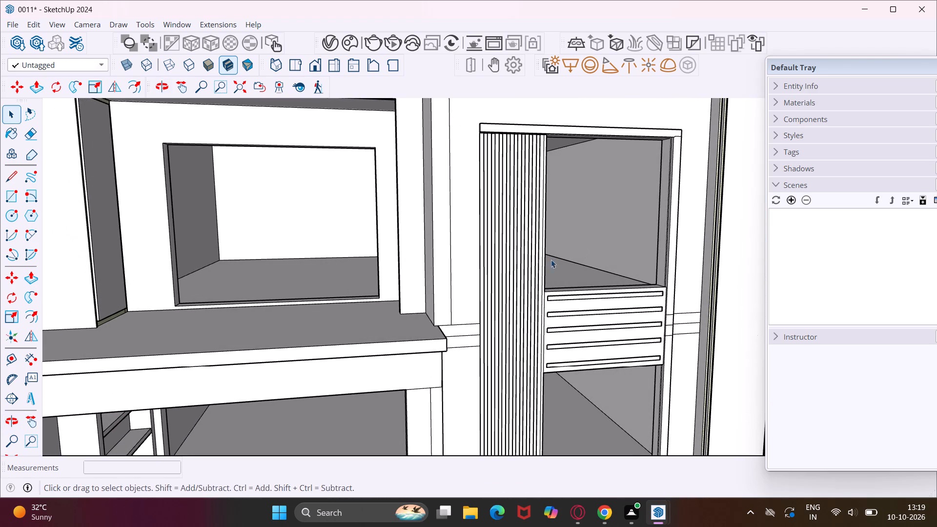
left_click(20, 198)
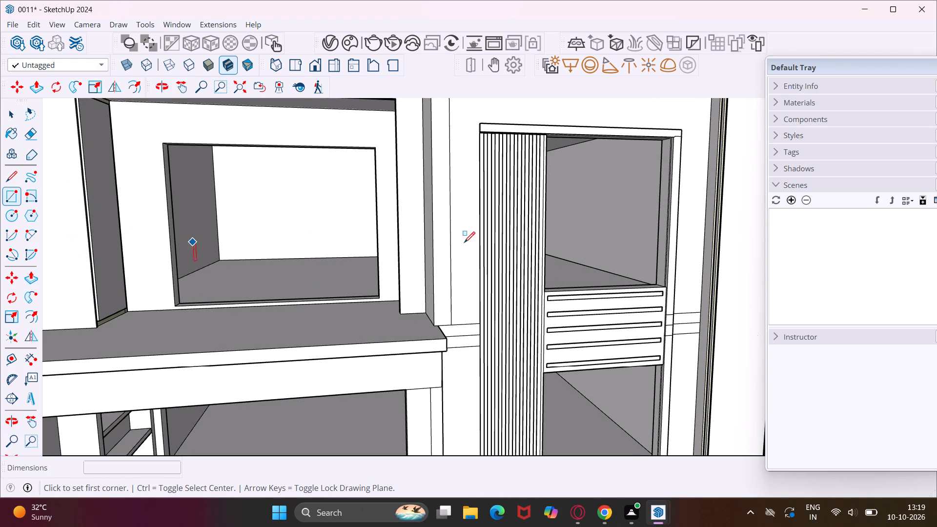
scroll(671, 144, "up", 7)
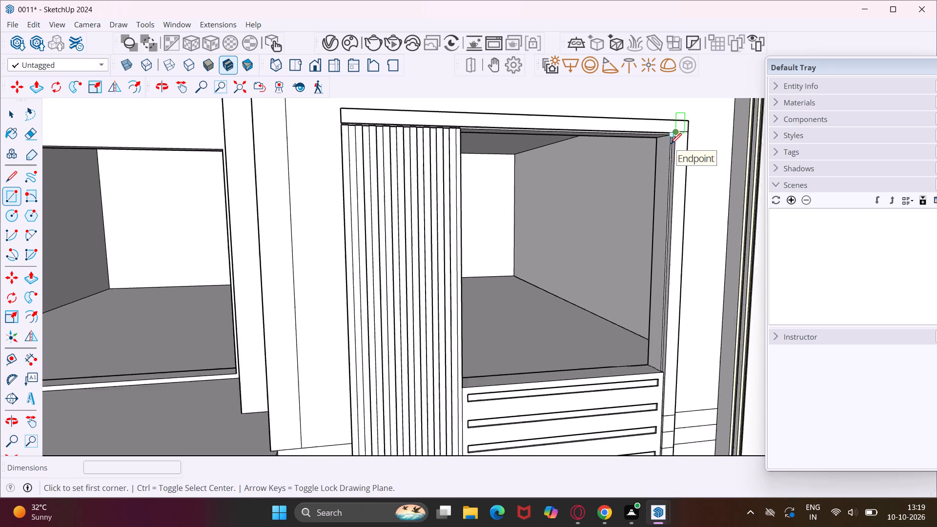
scroll(671, 144, "up", 16)
scroll(668, 127, "down", 5)
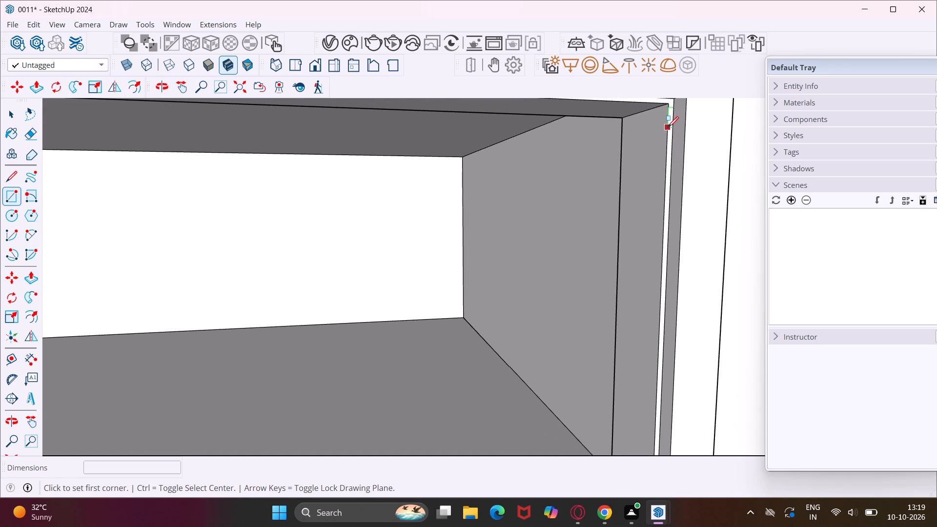
left_click(671, 105)
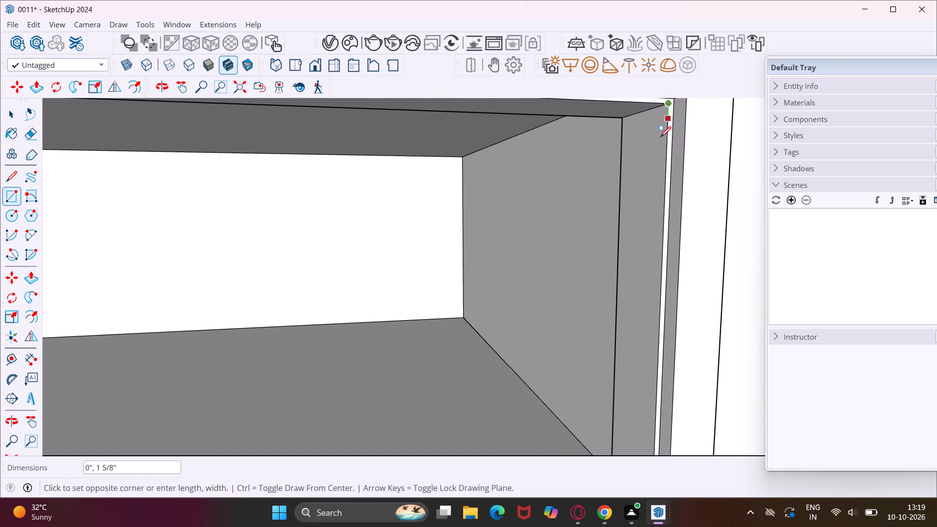
scroll(652, 153, "down", 16)
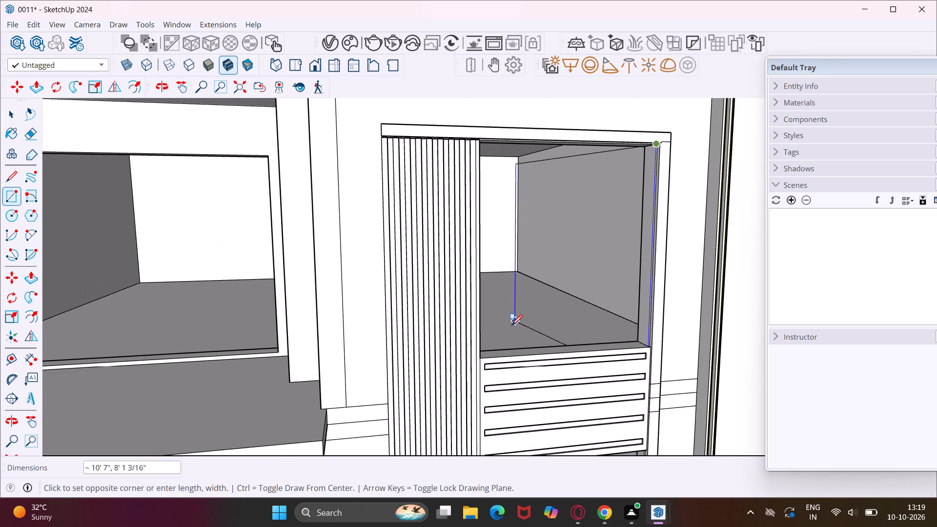
scroll(484, 360, "up", 11)
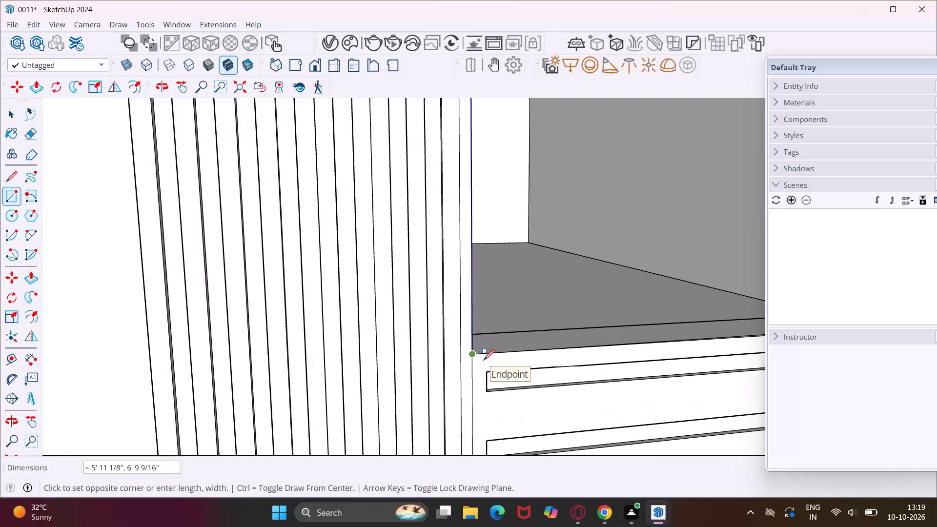
middle_click_drag(484, 360, 362, 361)
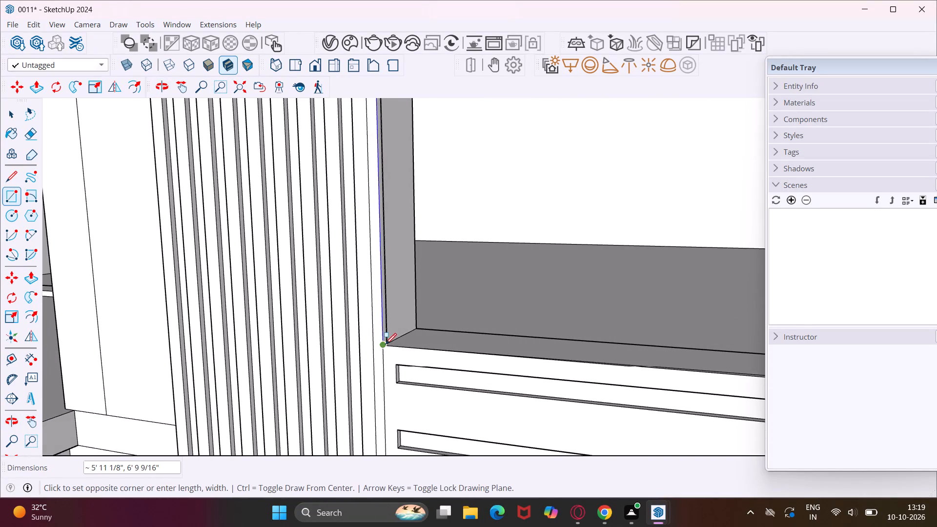
scroll(387, 343, "up", 15)
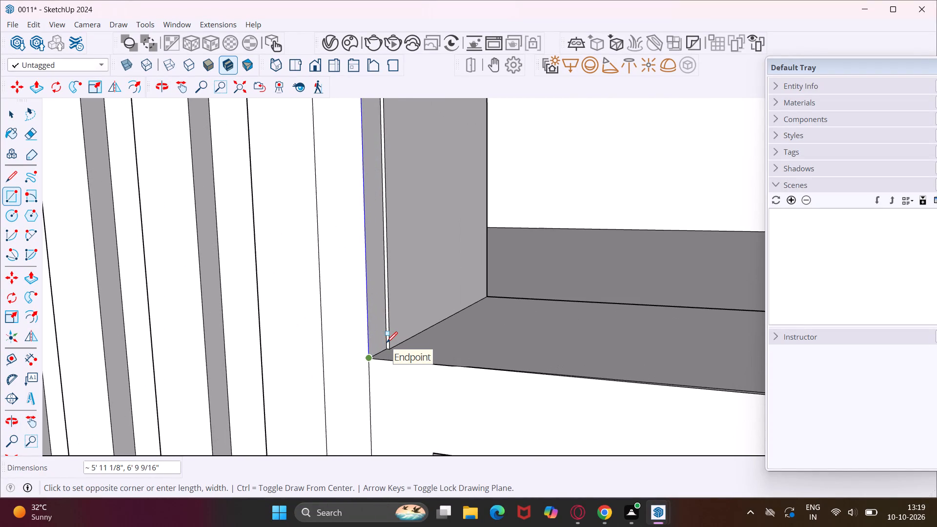
scroll(392, 350, "up", 6)
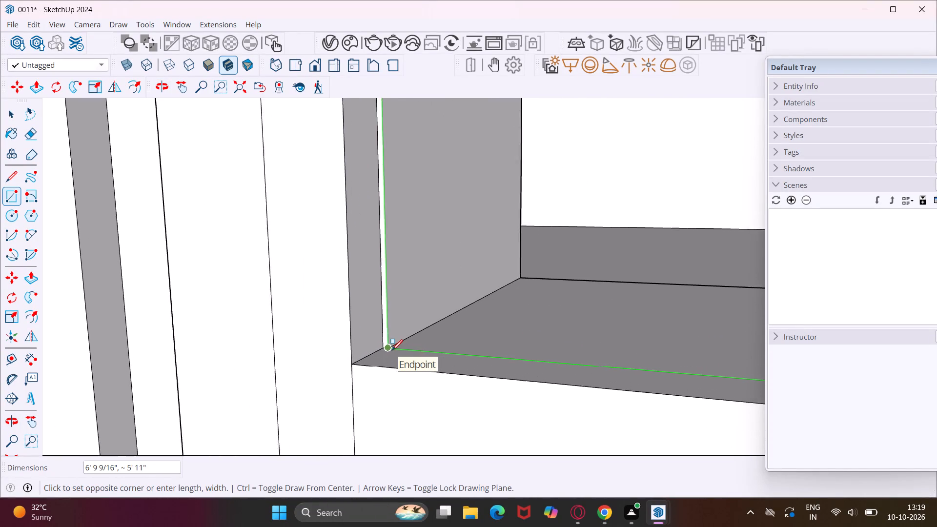
scroll(392, 350, "up", 6)
left_click(387, 346)
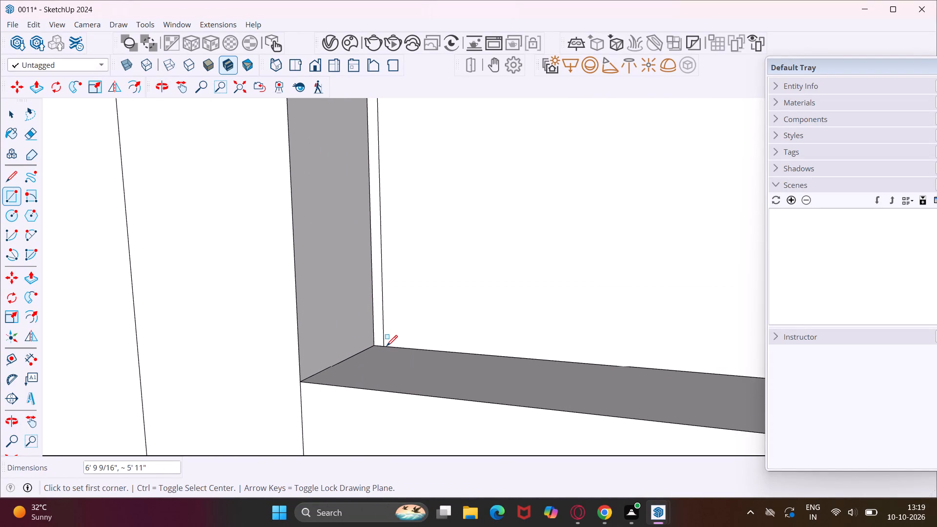
scroll(387, 346, "down", 20)
scroll(387, 346, "down", 15)
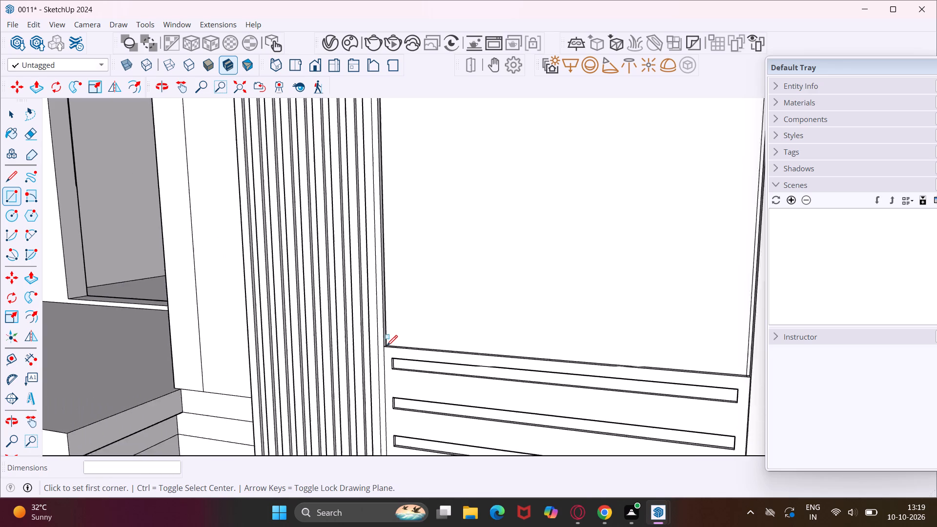
scroll(387, 346, "down", 13)
key("Escape")
key("space")
Copy the new rectangular face from the top-storey opening about 69' 2" out in front of the facade.
left_click(436, 301)
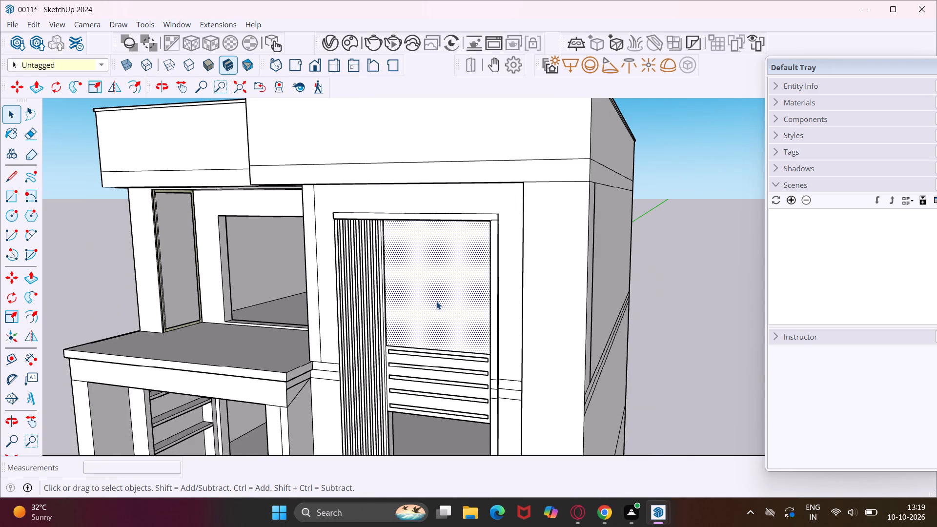
key("m")
left_click(436, 301)
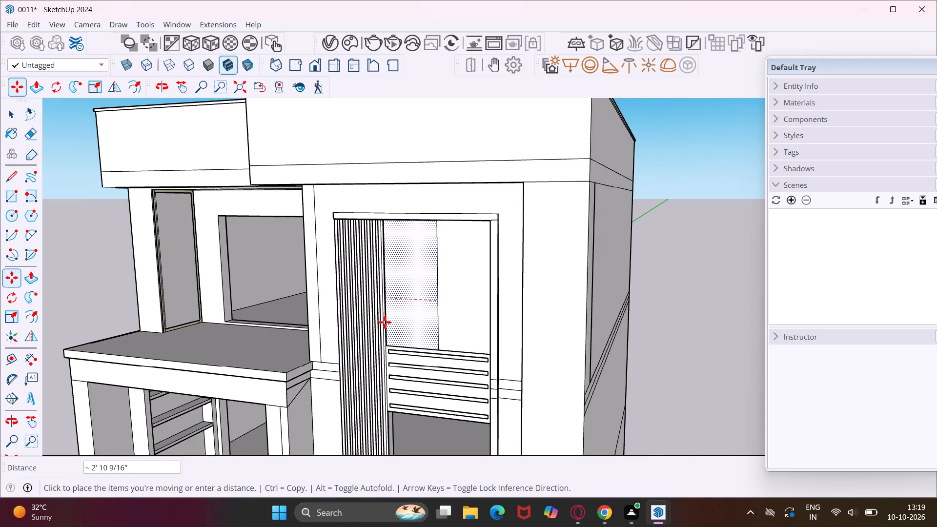
scroll(385, 322, "down", 11)
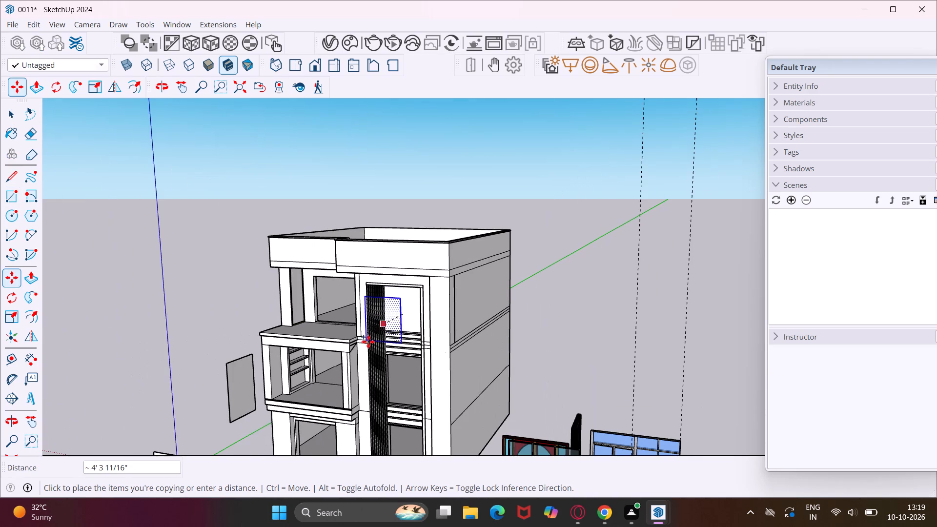
scroll(292, 404, "down", 10)
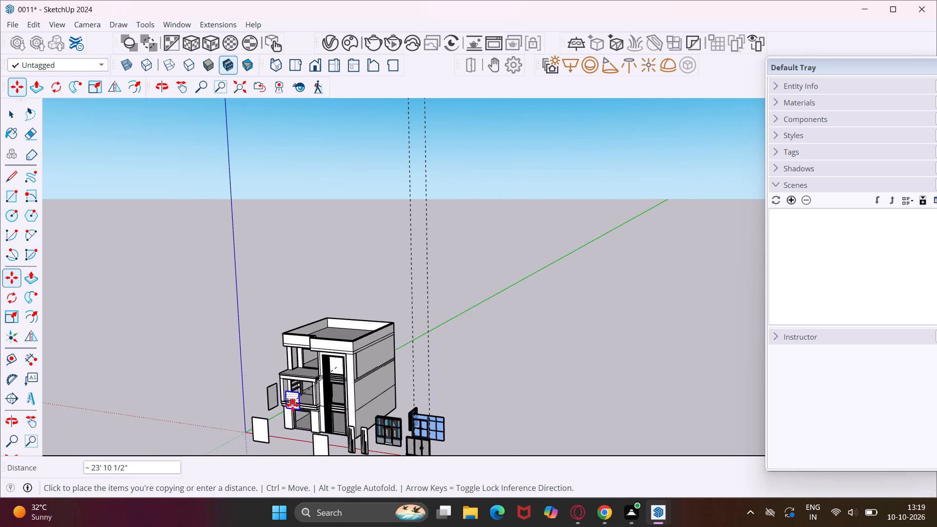
left_click(286, 448)
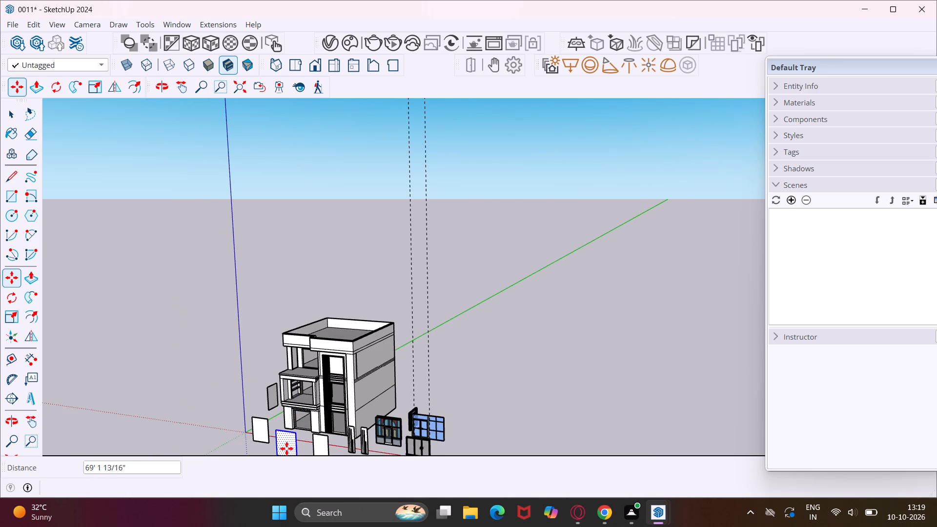
key("Escape")
key("space")
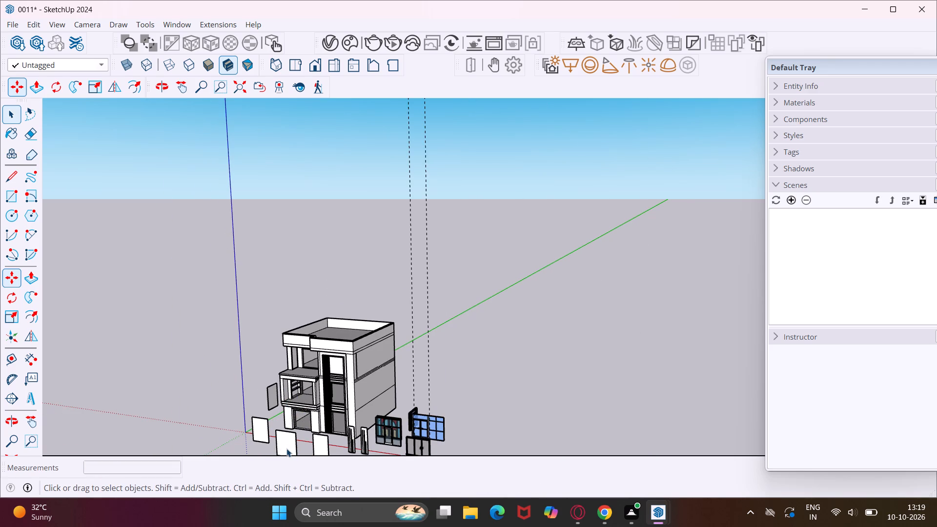
Push/Pull the copied middle-storey panel standing in front of the facade to a thickness of 0.2".
scroll(287, 448, "up", 5)
middle_click_drag(287, 448, 394, 416)
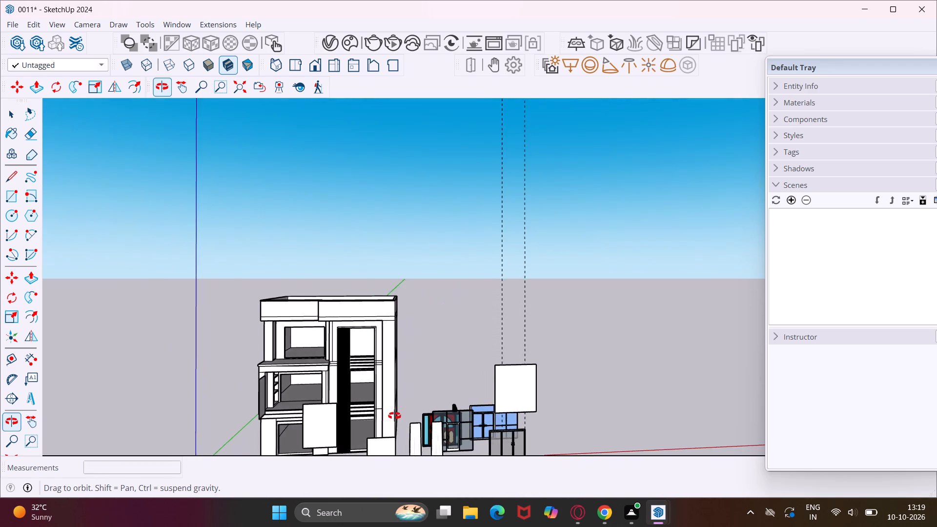
middle_click_drag(394, 416, 541, 399)
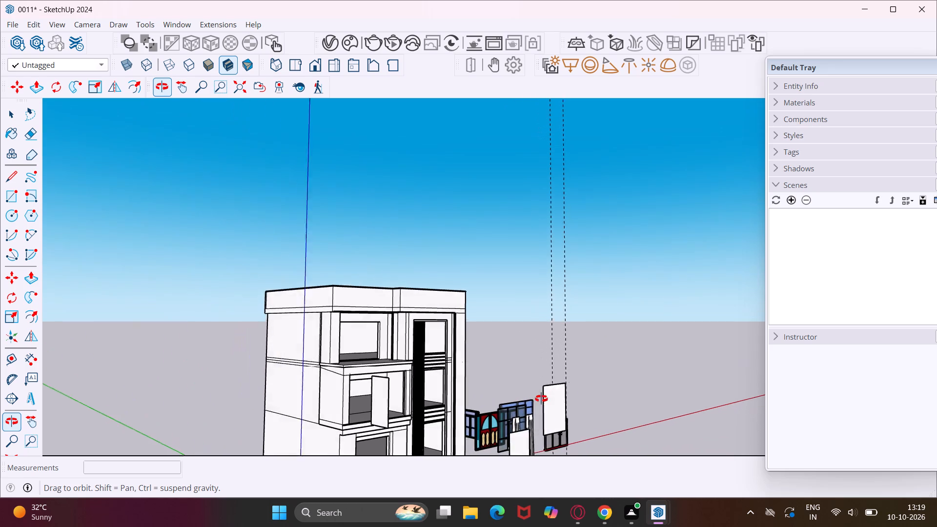
middle_click_drag(541, 399, 552, 398)
scroll(579, 422, "up", 5)
scroll(586, 418, "down", 2)
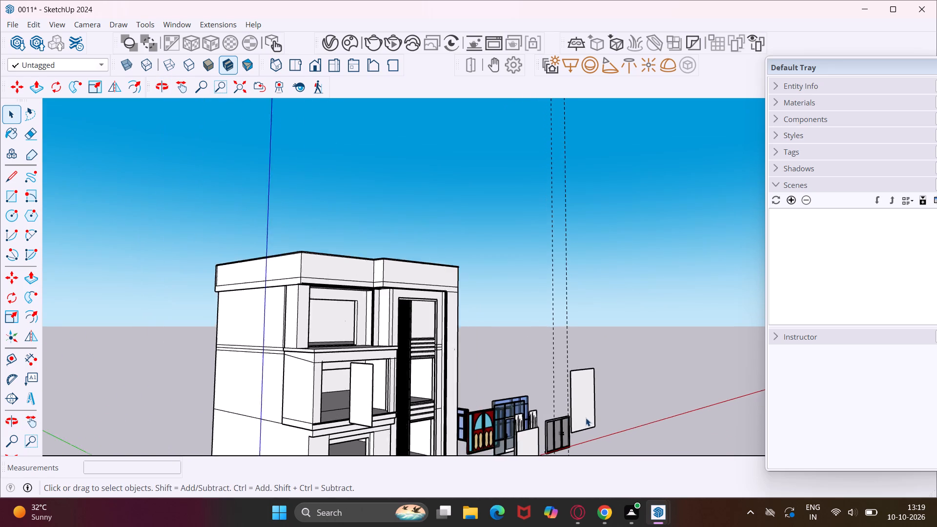
scroll(586, 418, "down", 2)
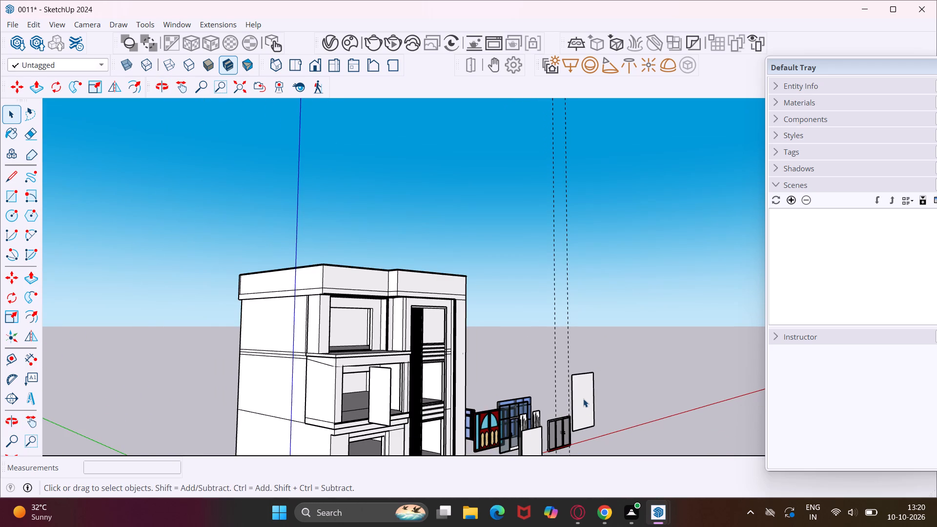
scroll(583, 399, "up", 7)
left_click(583, 399)
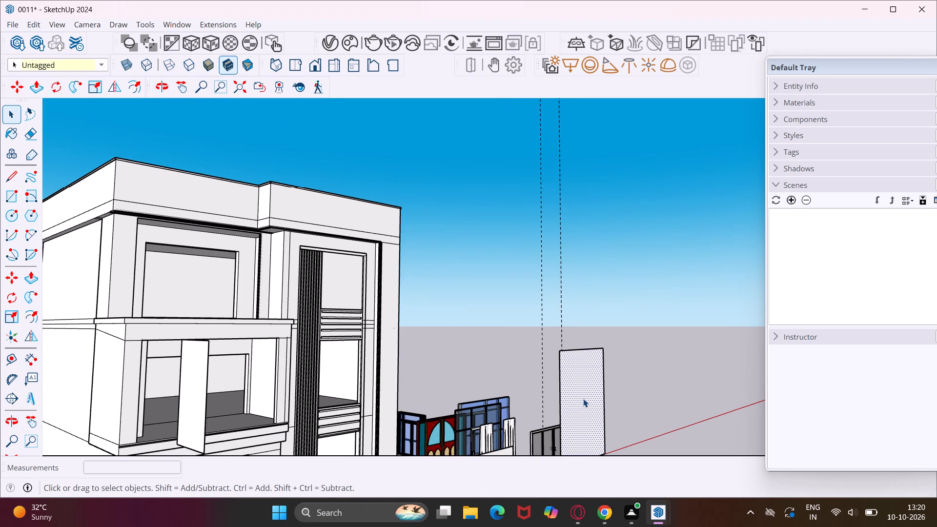
key("p")
left_click(583, 399)
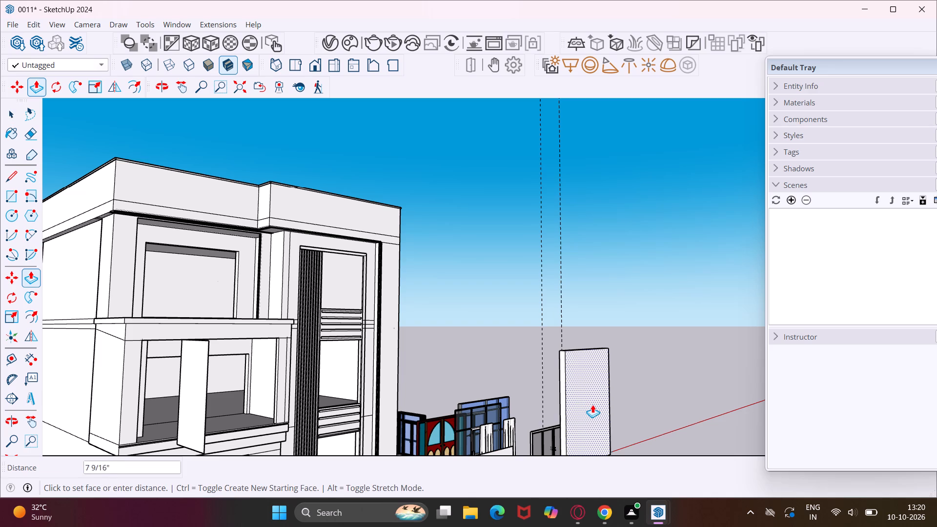
type(".2\"")
key("Return")
scroll(594, 393, "down", 12)
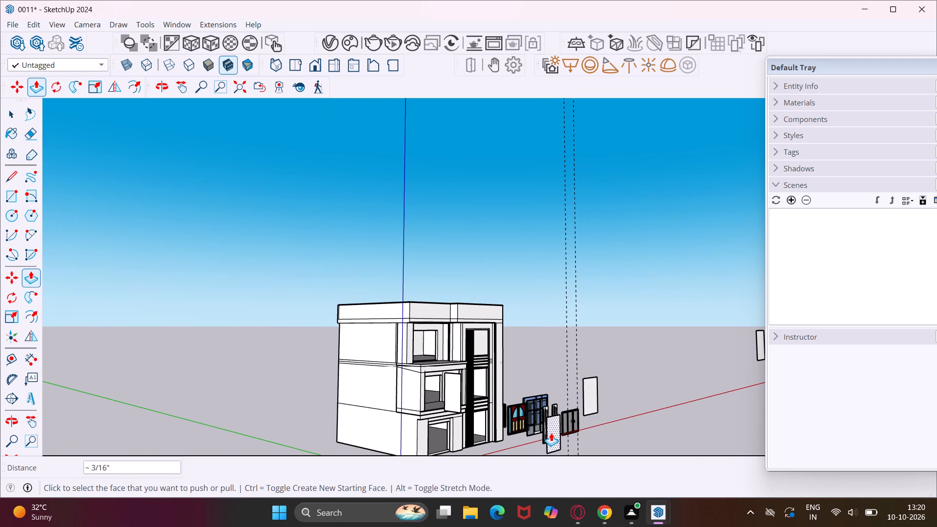
Repeat the Push/Pull of about 3/16" on the freestanding panel in front of the imported curtains.
scroll(551, 433, "up", 15)
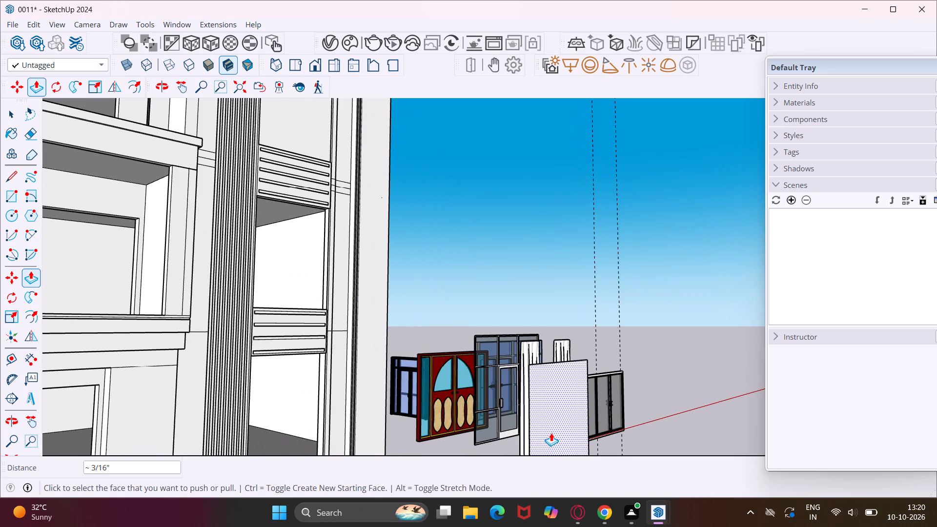
double_click(551, 433)
middle_click_drag(566, 424, 661, 437)
scroll(575, 422, "up", 1)
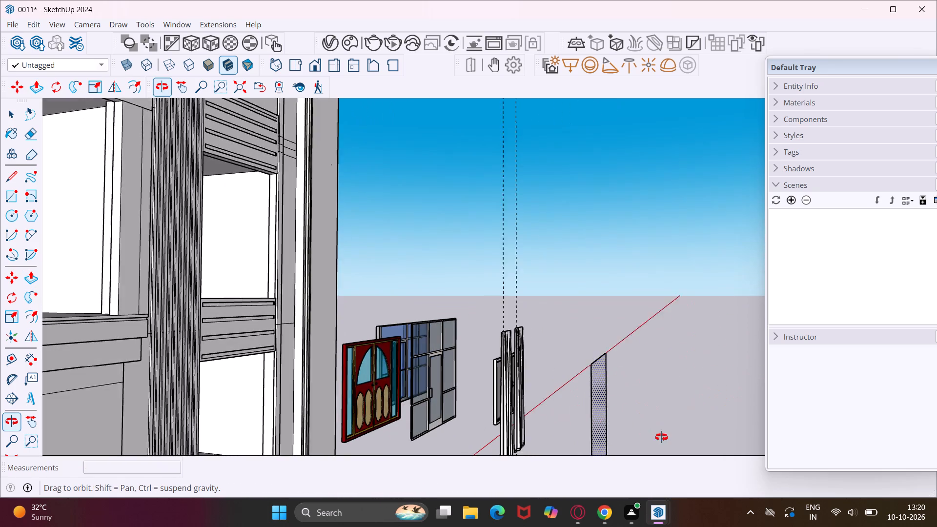
middle_click_drag(661, 437, 662, 437)
scroll(596, 404, "up", 13)
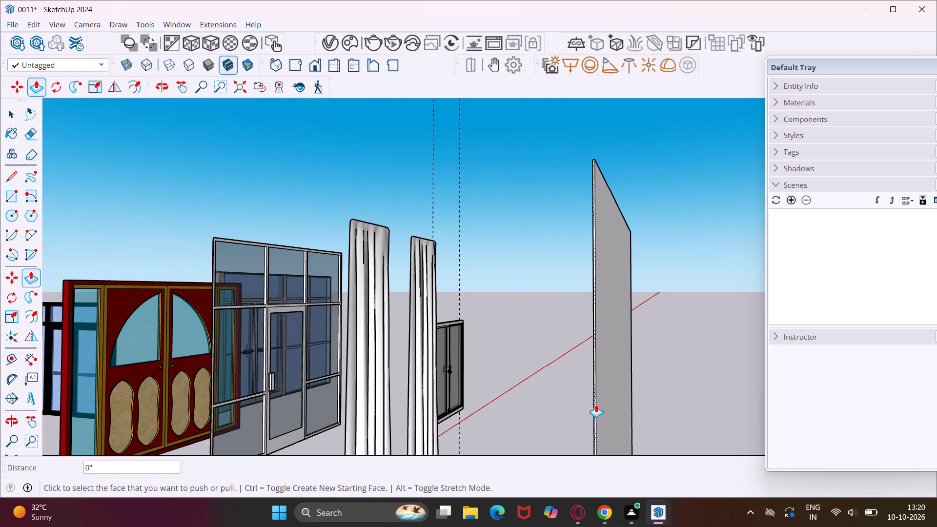
Repeat the same slight Push/Pull thickness on the freestanding panel that stands farthest out from the imported fittings.
middle_click_drag(638, 400, 539, 422)
scroll(540, 422, "down", 16)
scroll(518, 426, "down", 5)
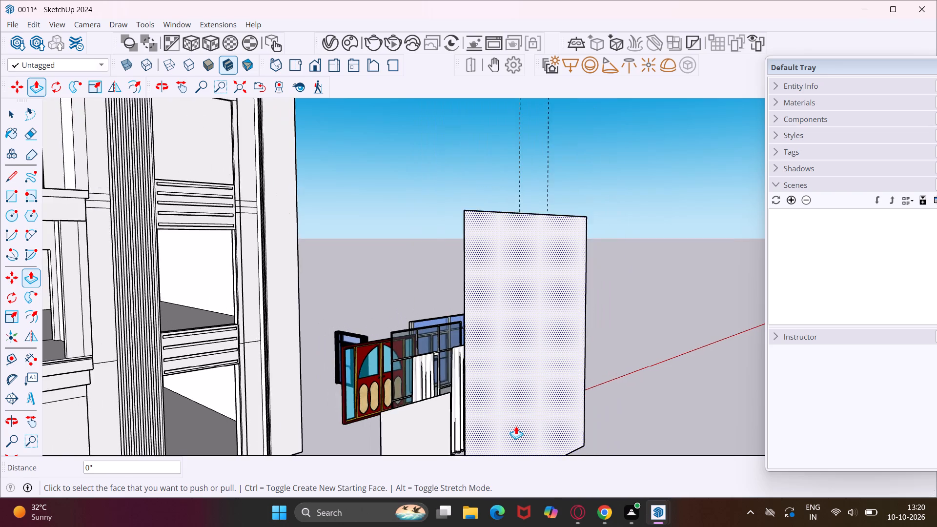
scroll(516, 426, "down", 9)
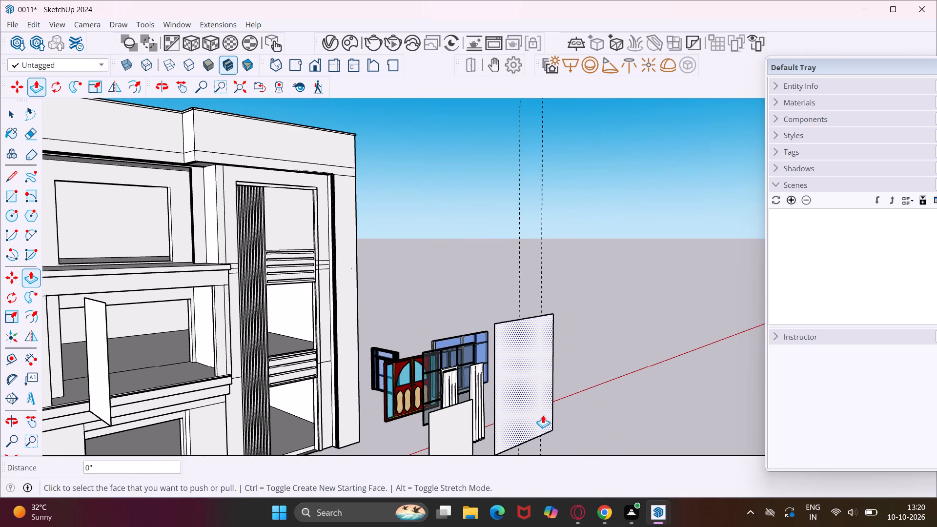
middle_click_drag(543, 415, 429, 413)
scroll(422, 413, "down", 5)
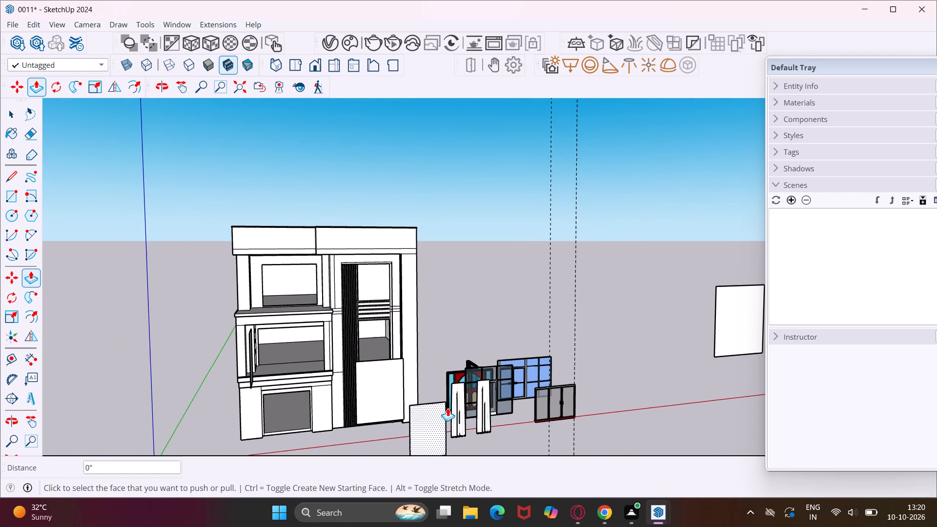
double_click(737, 318)
scroll(737, 318, "up", 5)
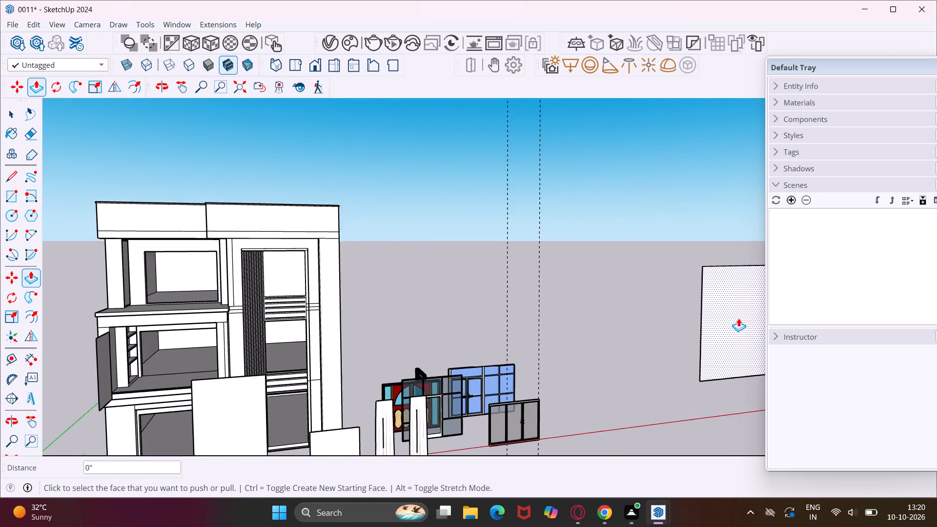
scroll(738, 318, "up", 5)
middle_click_drag(738, 318, 871, 327)
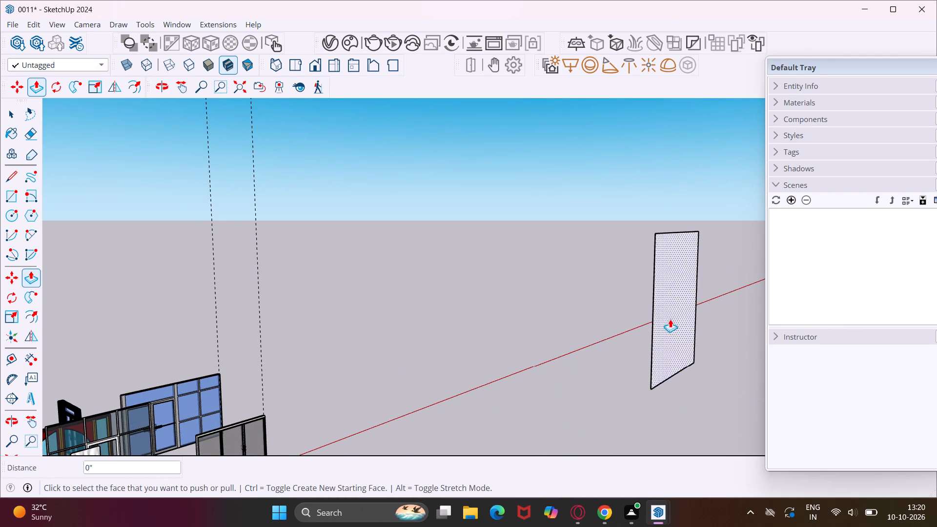
scroll(670, 318, "up", 7)
middle_click_drag(670, 318, 714, 318)
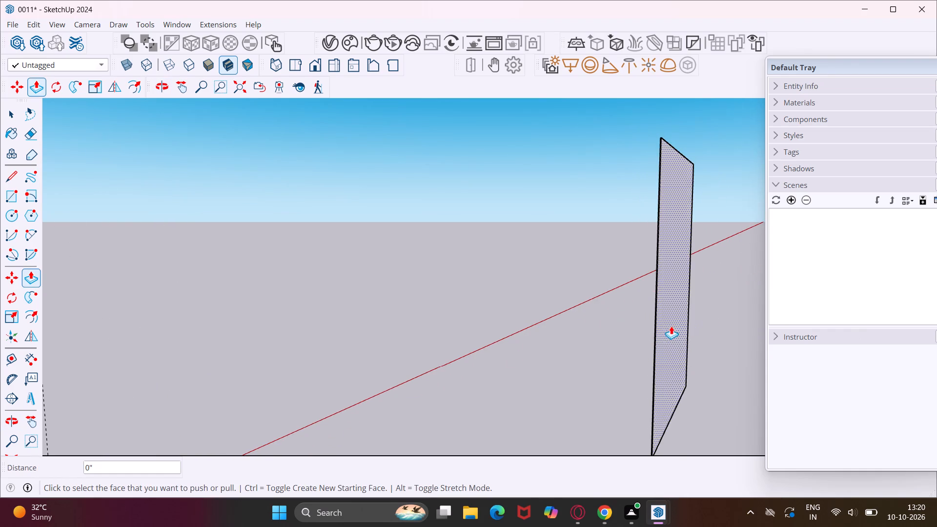
scroll(664, 327, "up", 8)
middle_click_drag(664, 327, 645, 332)
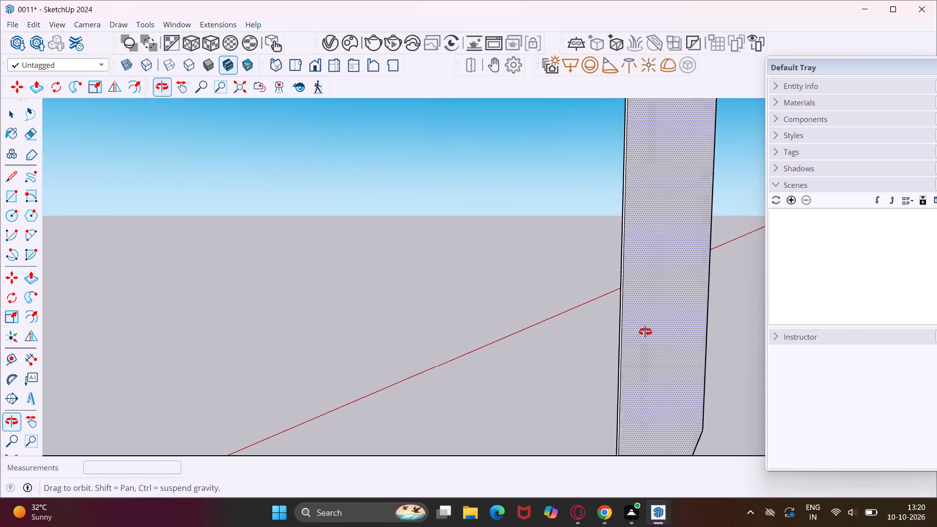
middle_click_drag(645, 332, 556, 347)
Push/Pull the face of the farthest freestanding panel by 1".
scroll(557, 347, "down", 4)
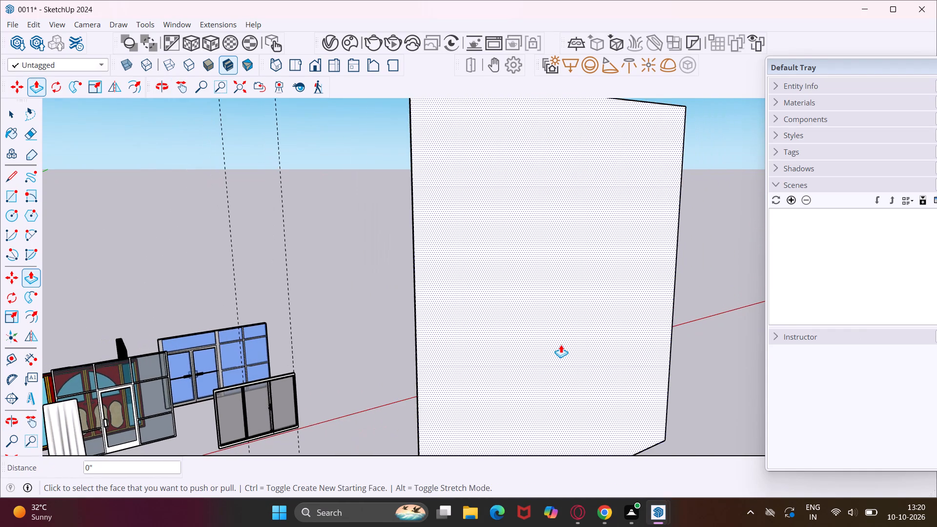
scroll(561, 345, "down", 13)
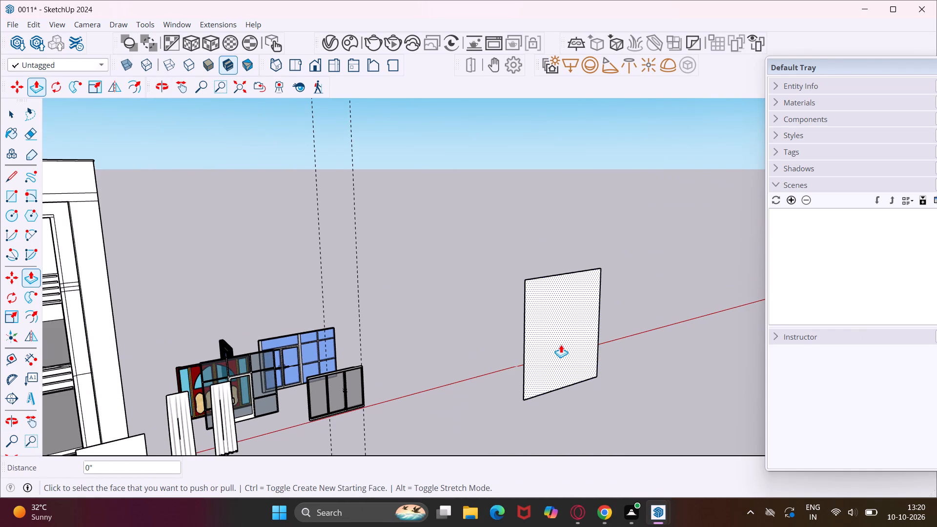
left_click(561, 345)
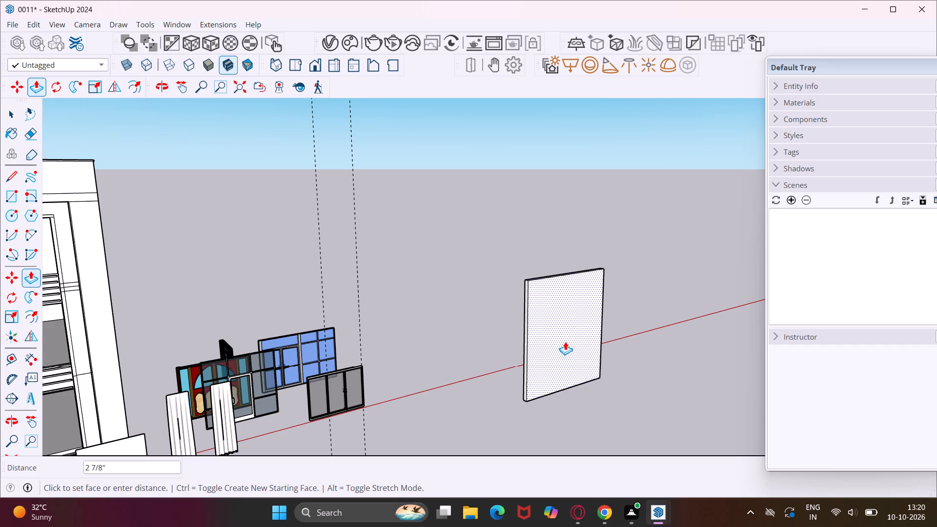
type("1\"")
key("Return")
Push/Pull the face of the freestanding panel between the imported fittings and the farthest panel by 1".
scroll(565, 342, "up", 8)
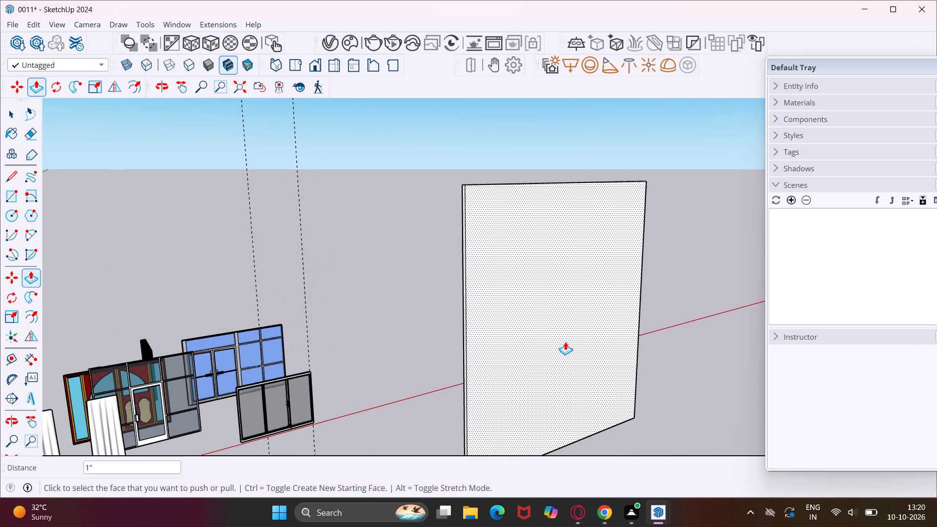
middle_click_drag(567, 340, 671, 331)
scroll(660, 330, "down", 8)
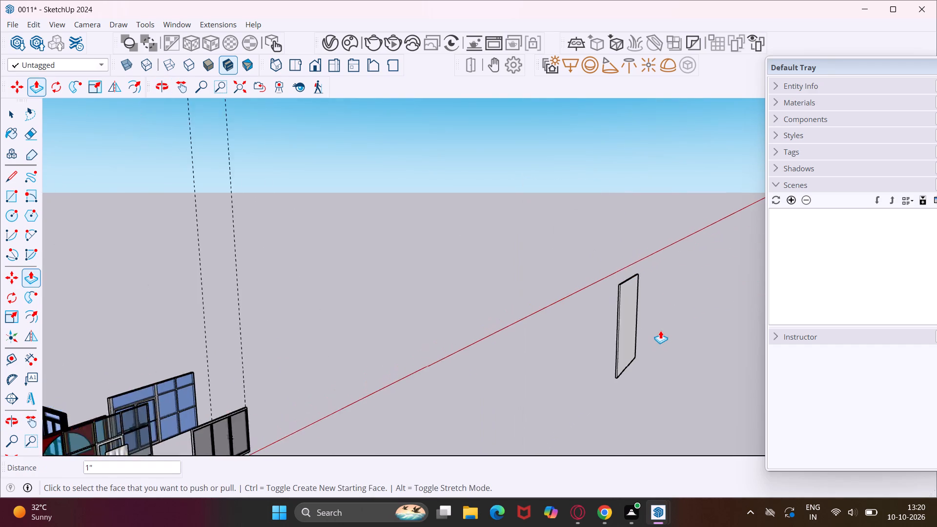
scroll(660, 330, "down", 15)
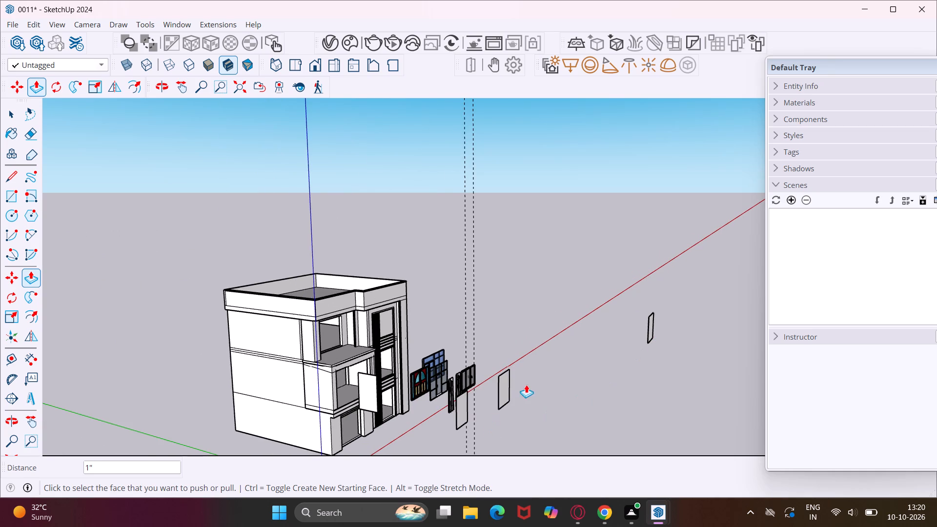
scroll(503, 384, "up", 20)
scroll(503, 384, "up", 2)
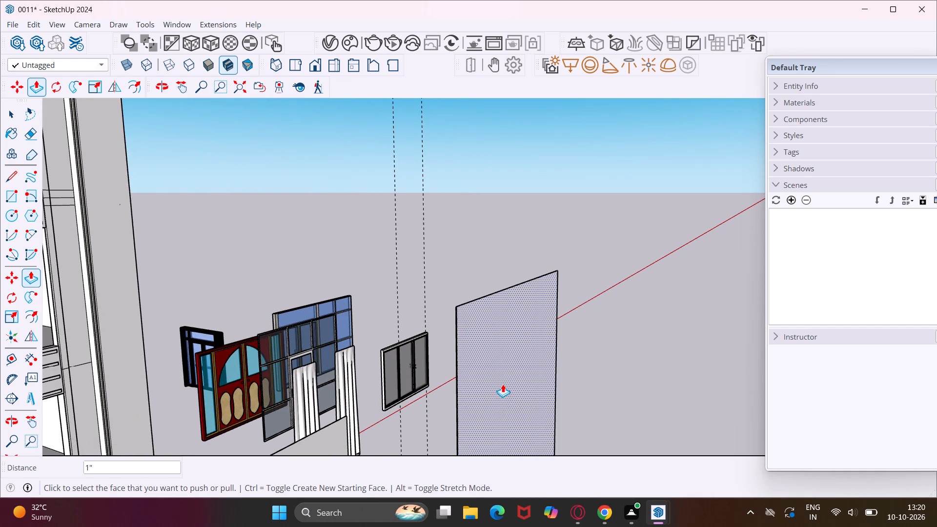
left_click(503, 384)
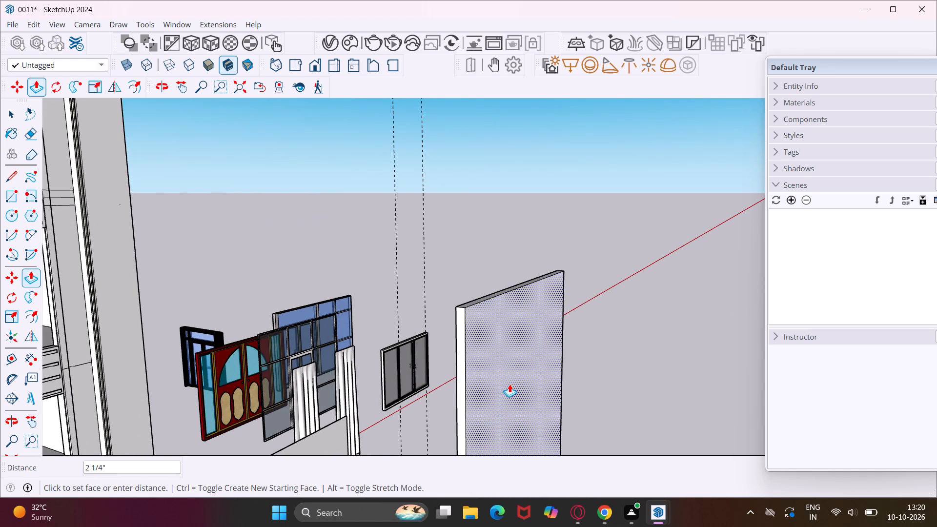
type("1\"")
key("Return")
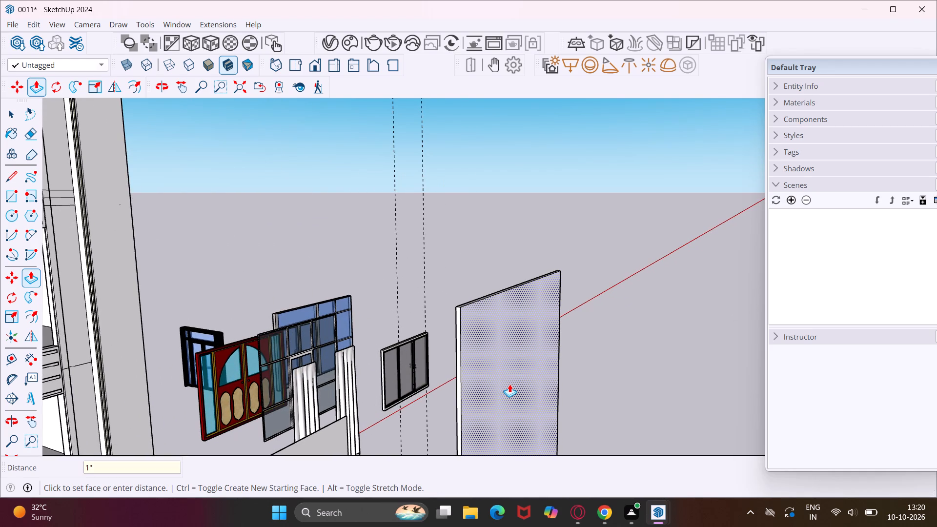
Push/Pull the face of the freestanding panel directly in front of the imported curtains by 1".
scroll(509, 384, "down", 10)
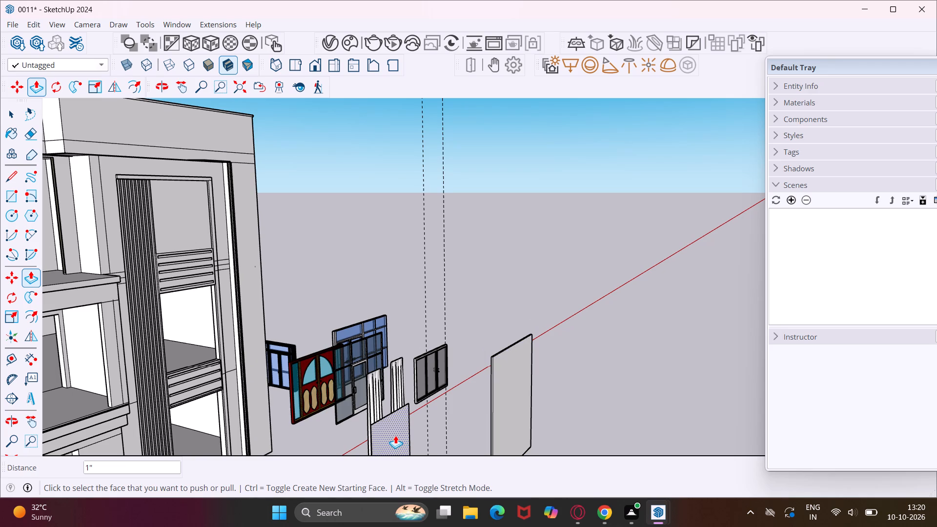
left_click(395, 435)
type("1\"")
key("Return")
Examine the panel standing in front of the middle-storey opening and compare its thickness with the other freestanding panels.
scroll(395, 441, "down", 9)
scroll(253, 425, "up", 2)
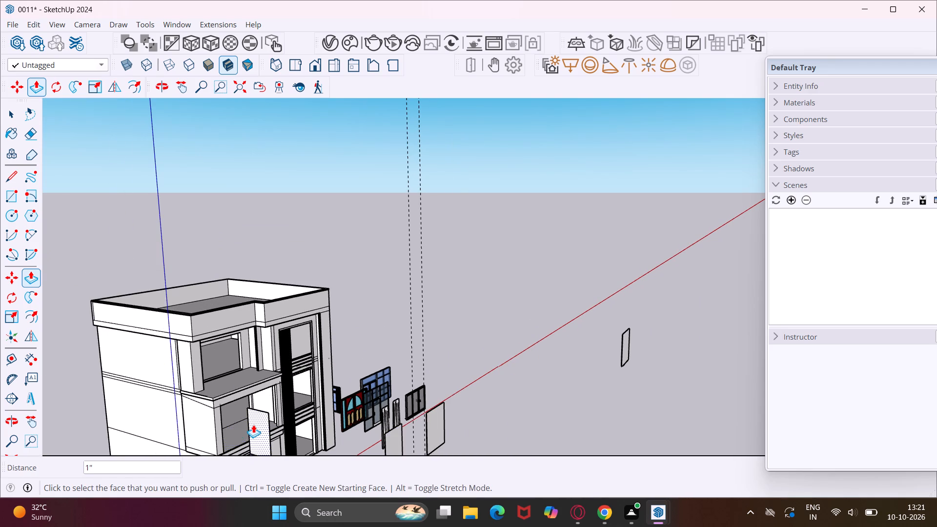
scroll(253, 425, "up", 14)
middle_click_drag(264, 421, 167, 427)
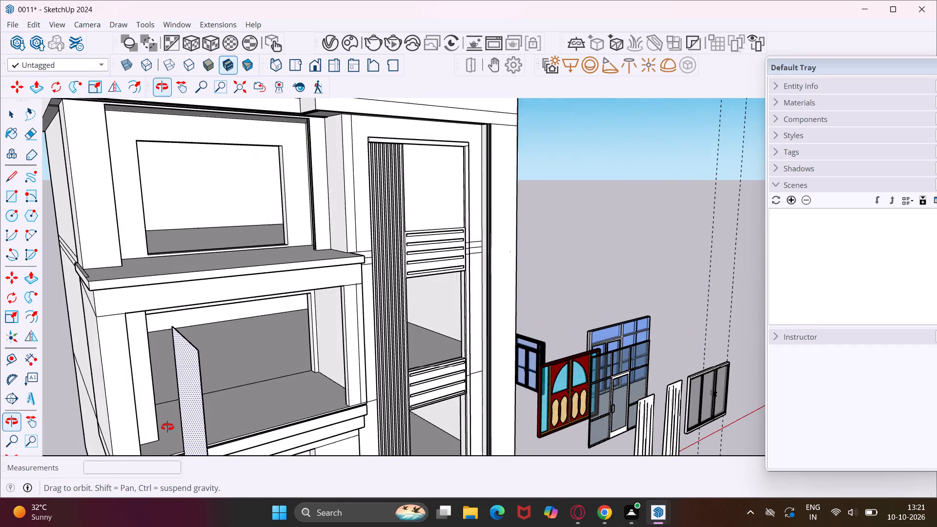
middle_click_drag(167, 427, 167, 426)
scroll(182, 423, "up", 9)
middle_click_drag(182, 423, 166, 426)
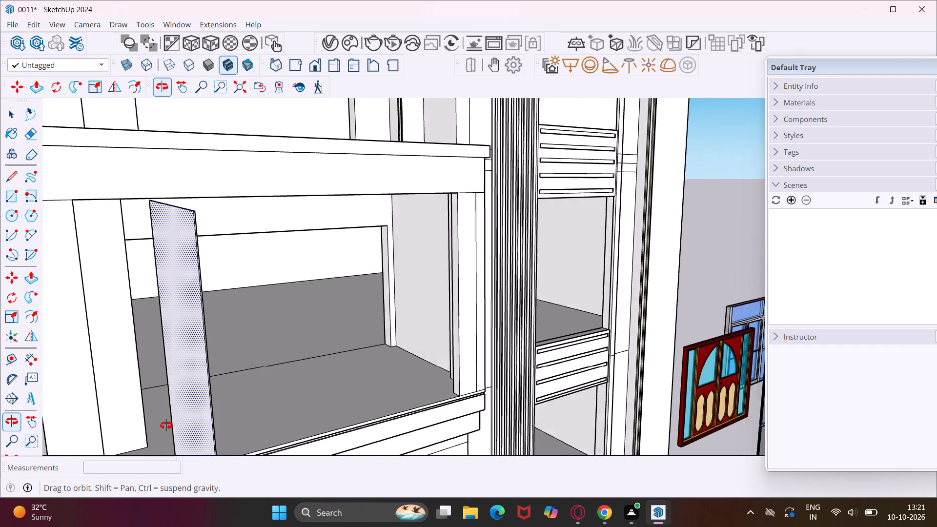
middle_click_drag(166, 426, 153, 429)
scroll(165, 426, "up", 1)
middle_click_drag(154, 429, 197, 423)
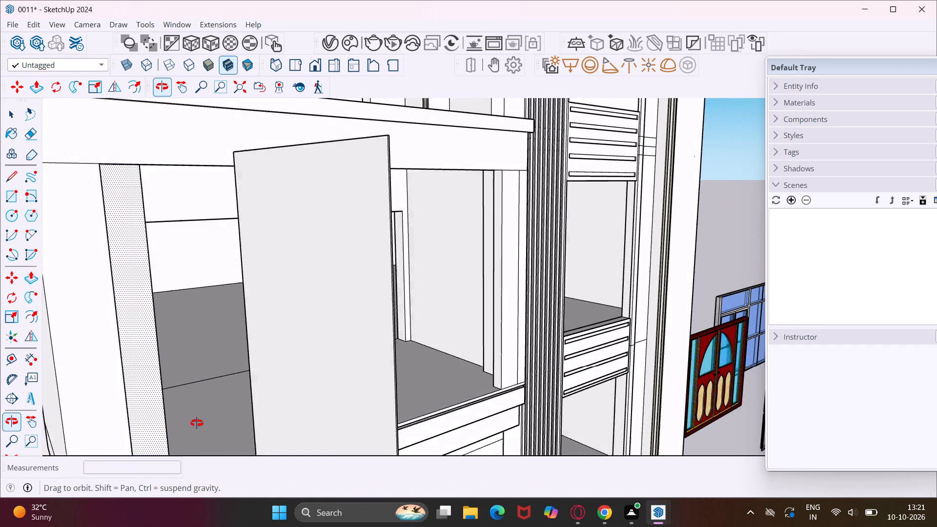
middle_click_drag(197, 423, 210, 423)
scroll(206, 418, "down", 10)
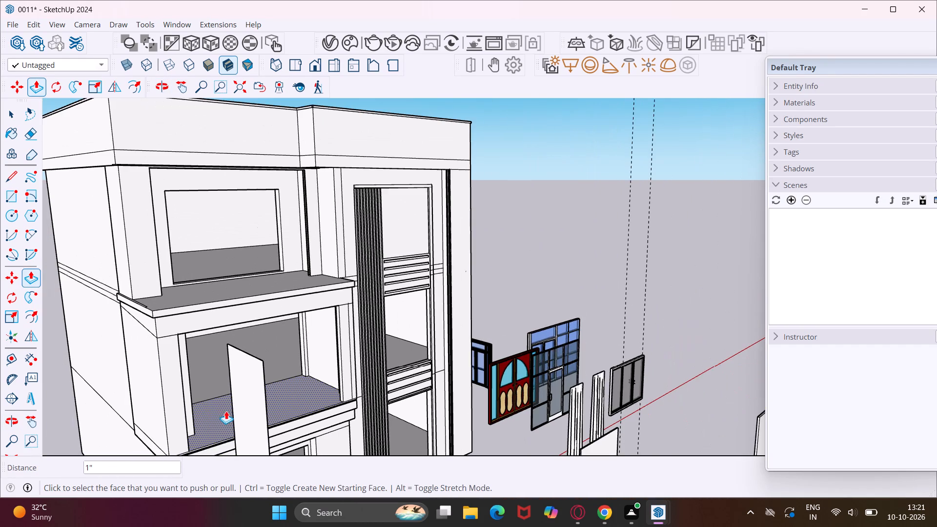
middle_click_drag(227, 411, 244, 349)
scroll(242, 347, "down", 8)
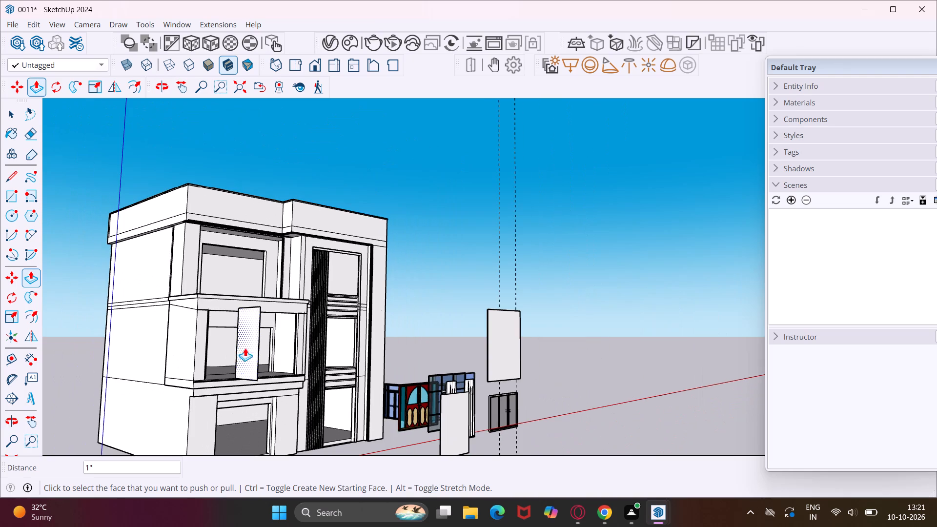
middle_click_drag(447, 435, 458, 435)
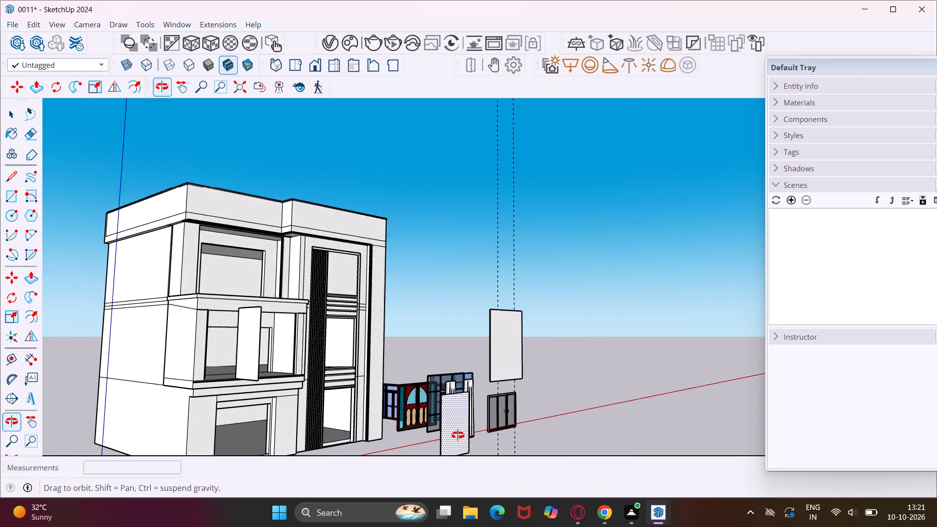
middle_click_drag(458, 435, 567, 442)
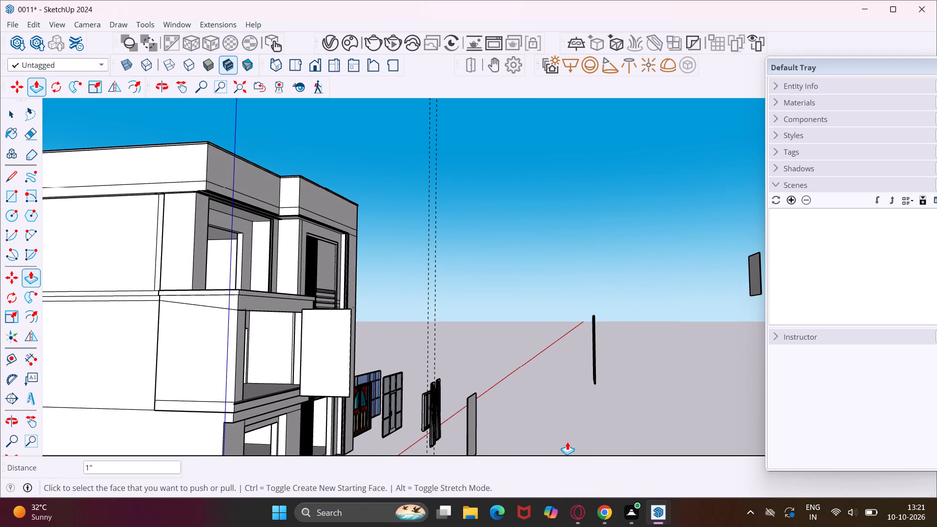
key("Escape")
key("space")
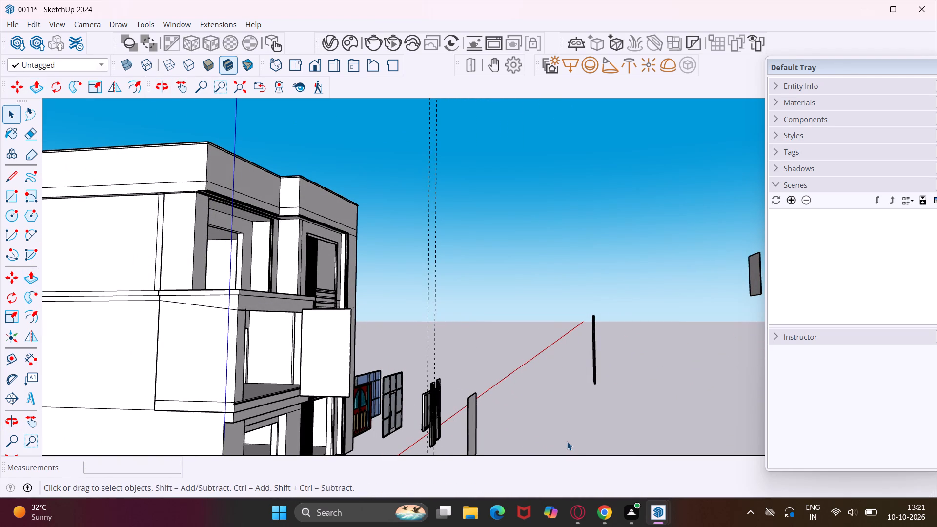
scroll(450, 434, "up", 3)
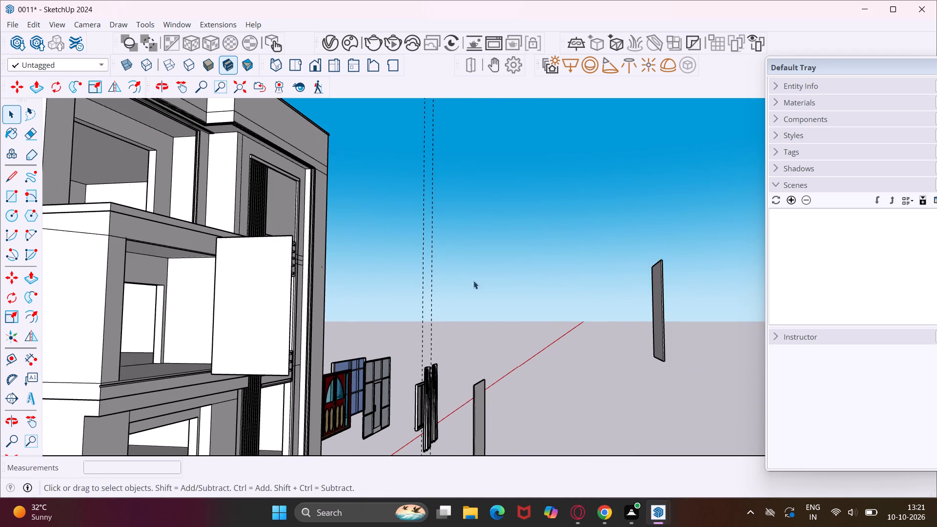
Open the V-Ray Asset Editor with its material library expanded, and try browsing materials in Chaos Cosmos.
left_click(337, 40)
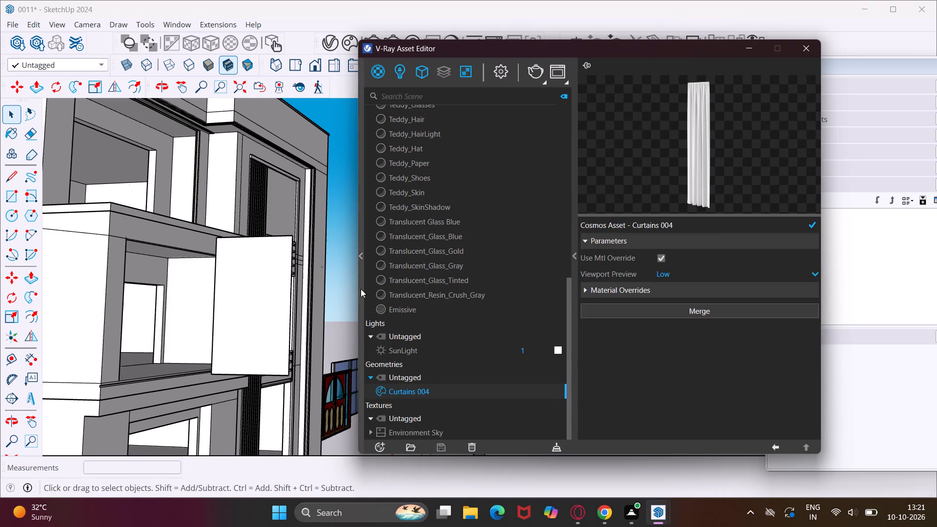
left_click(359, 255)
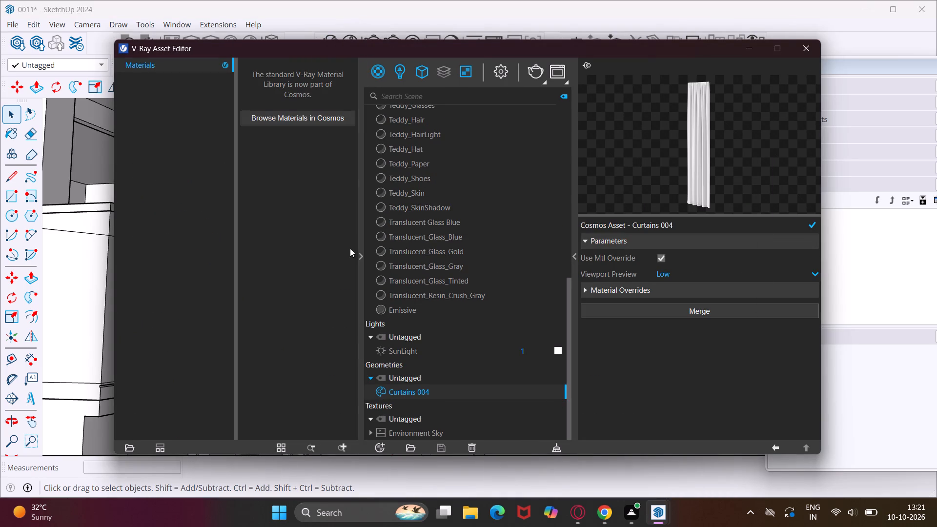
left_click(344, 118)
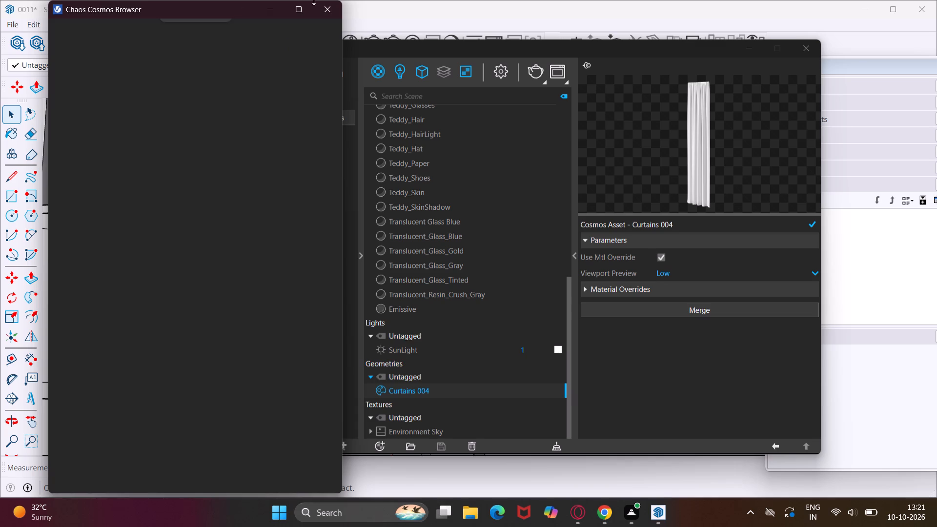
left_click(325, 7)
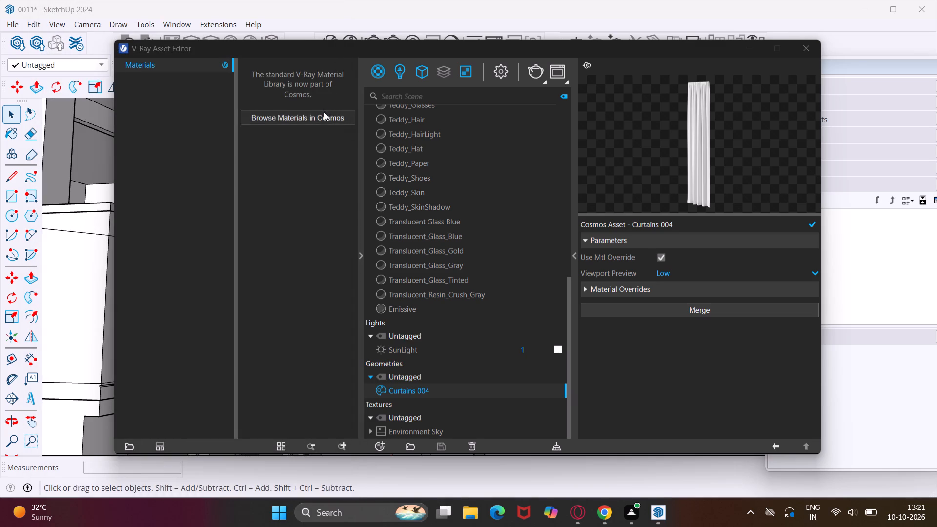
Open the online Materials category in the Chaos Cosmos Browser and search for "glass".
left_click(324, 112)
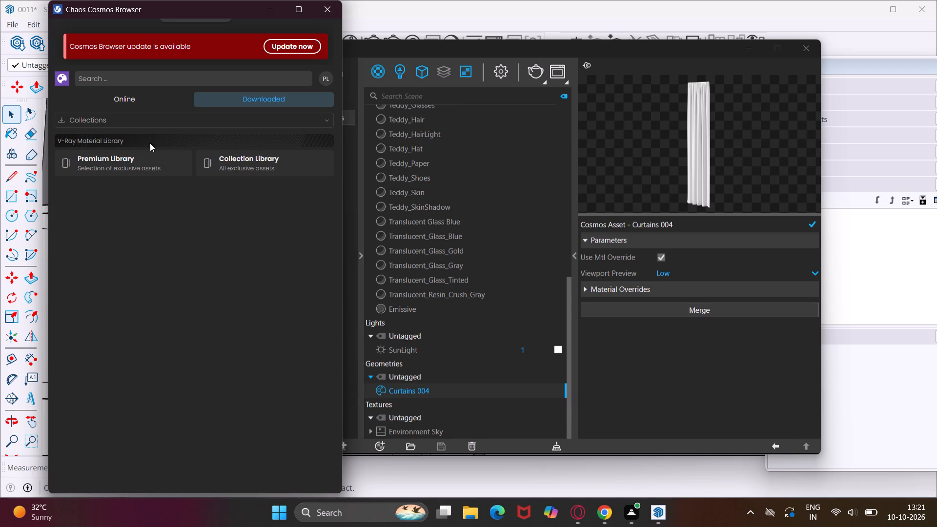
left_click(128, 101)
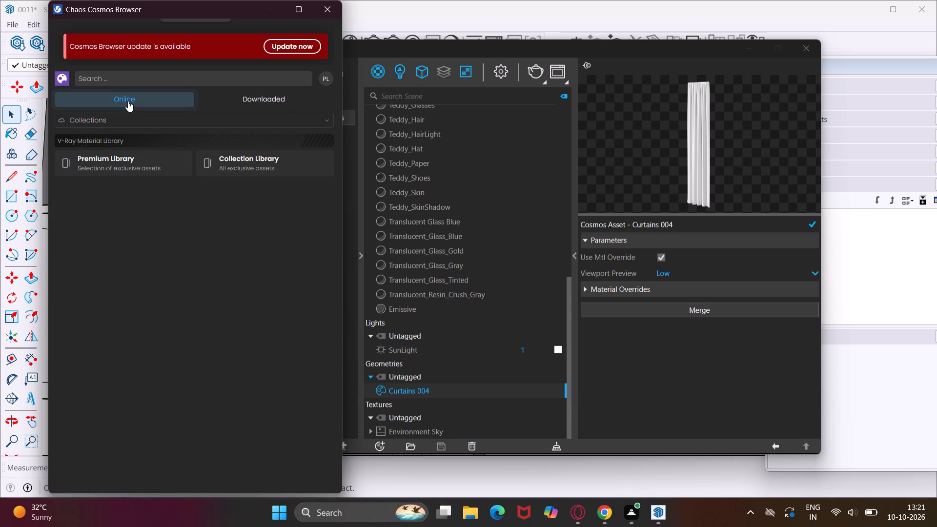
left_click(162, 116)
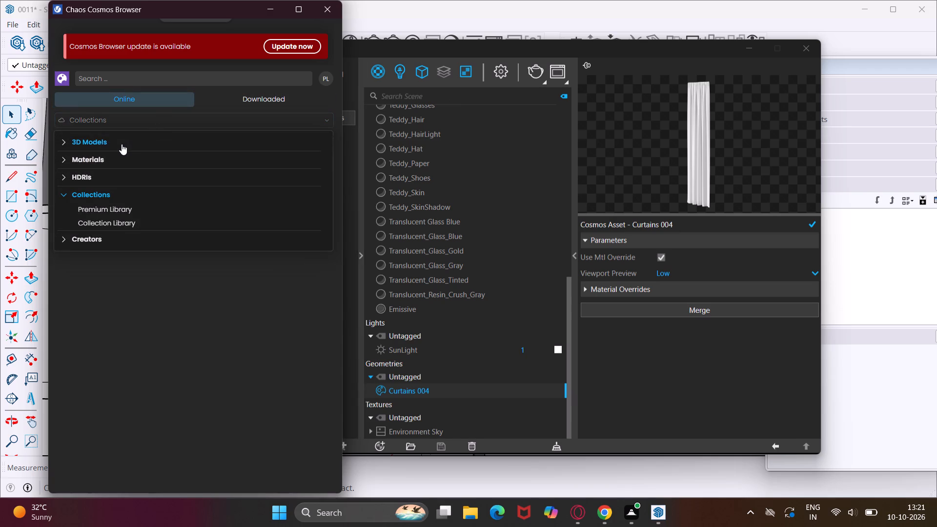
left_click(107, 164)
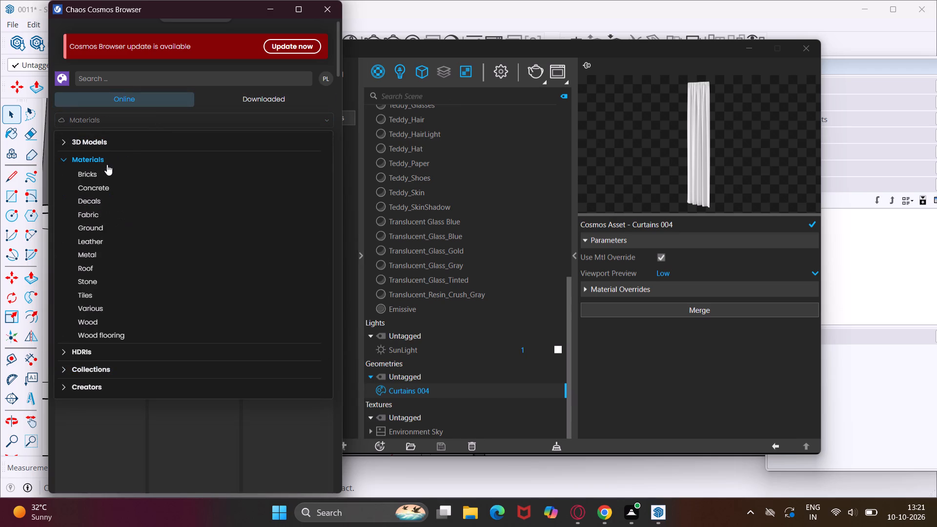
left_click(132, 75)
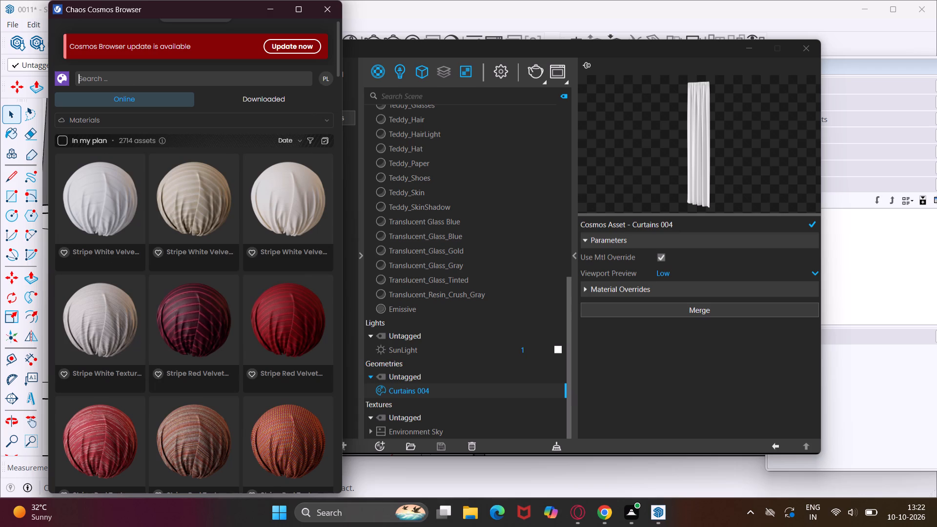
type("glass")
key("Return")
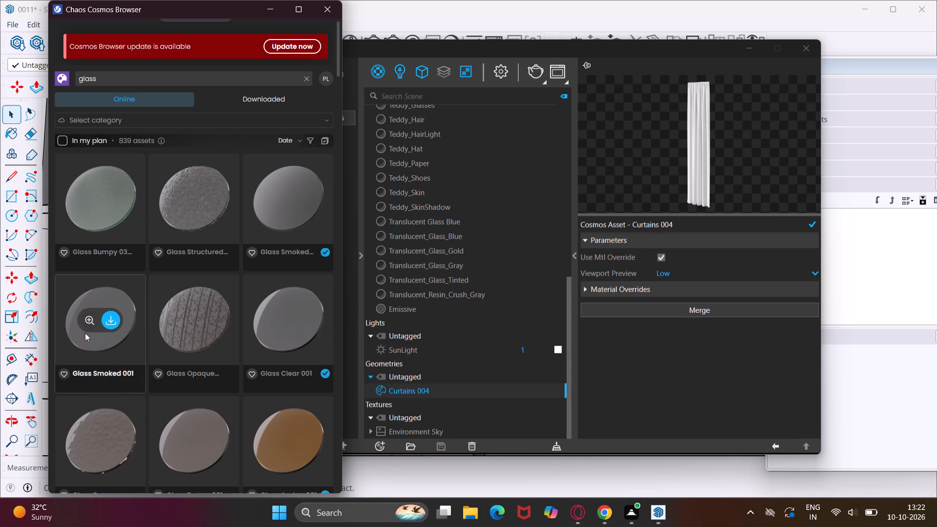
Download the Glass Frosted 003 and Glass Thin Distorted 001 materials from the glass results.
scroll(85, 333, "down", 2)
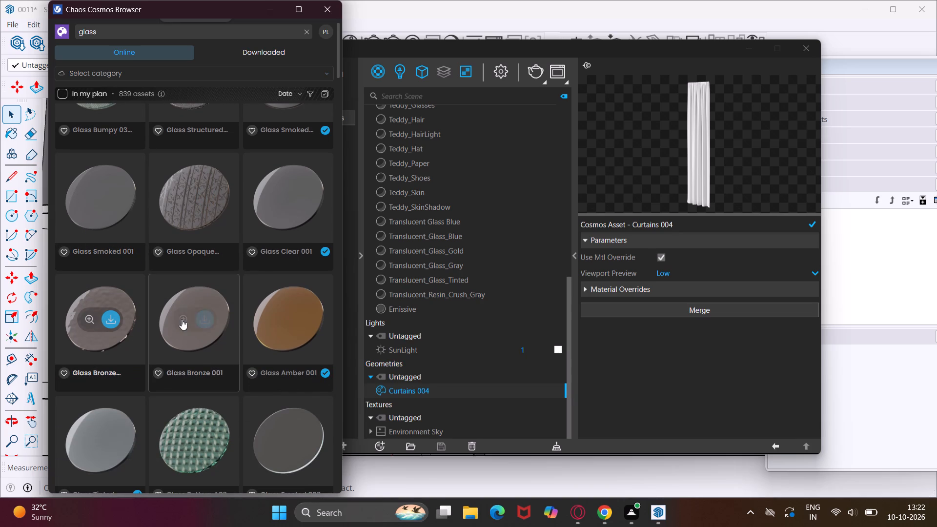
scroll(244, 283, "down", 3)
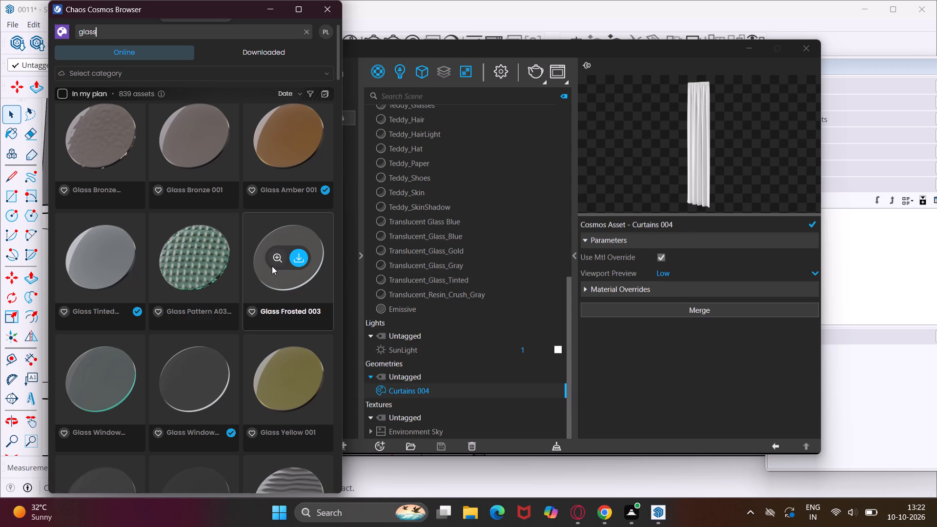
scroll(270, 258, "up", 2)
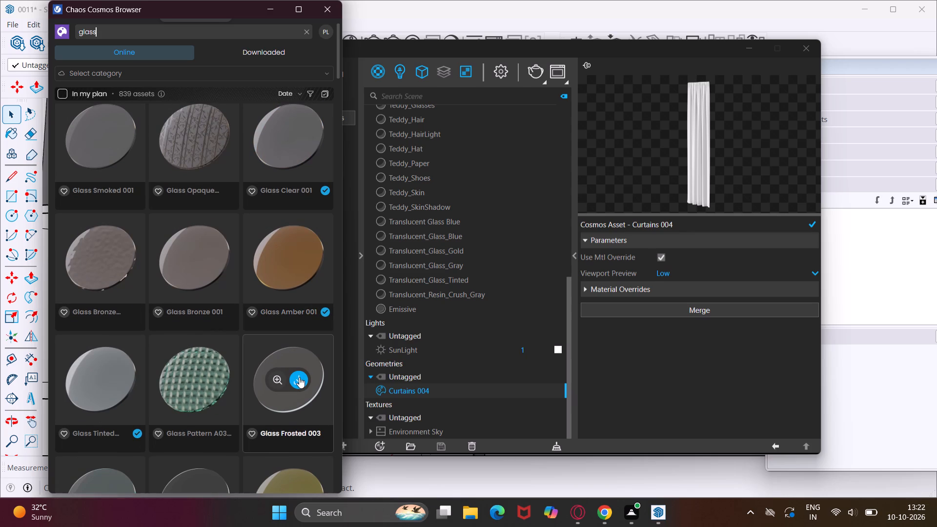
left_click(299, 377)
scroll(152, 361, "down", 3)
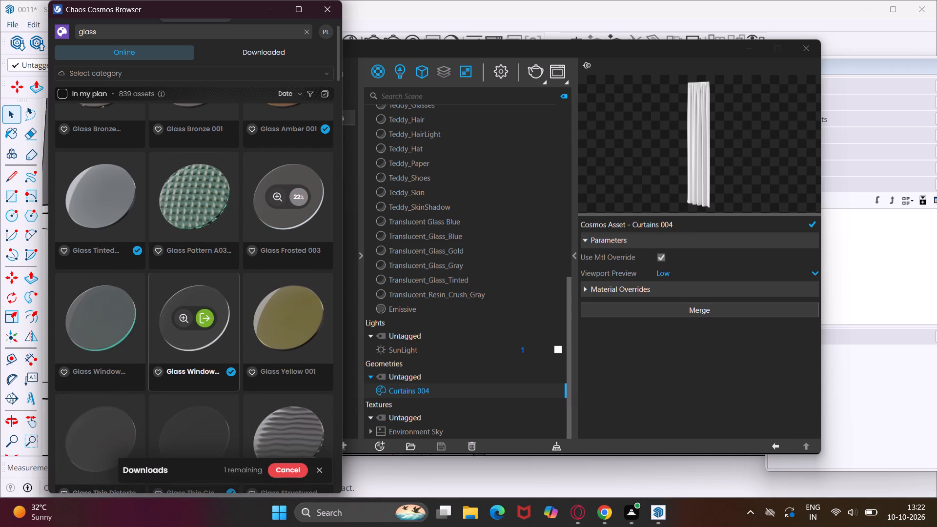
scroll(196, 346, "down", 2)
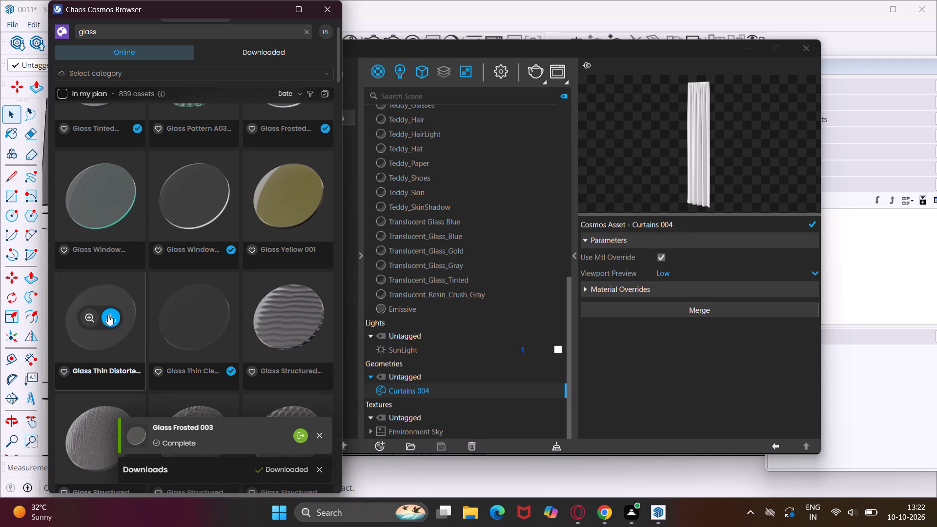
left_click(108, 315)
Download the Glass Window Turquoise Blue material and import it into the scene.
scroll(133, 296, "down", 2)
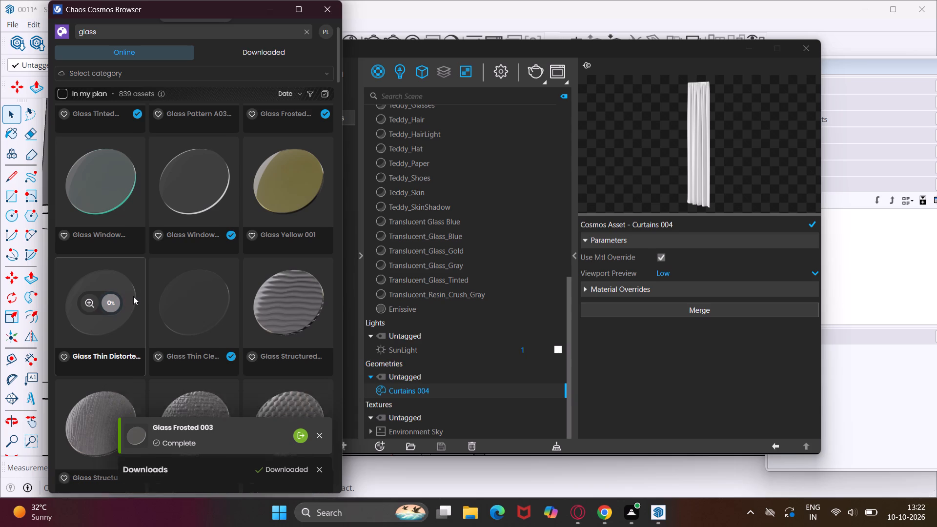
scroll(133, 296, "down", 1)
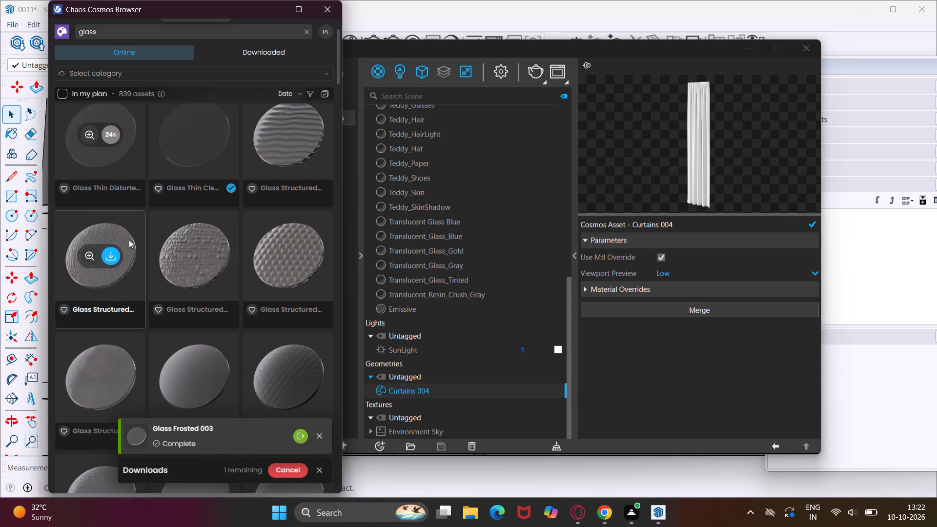
scroll(115, 156, "up", 3)
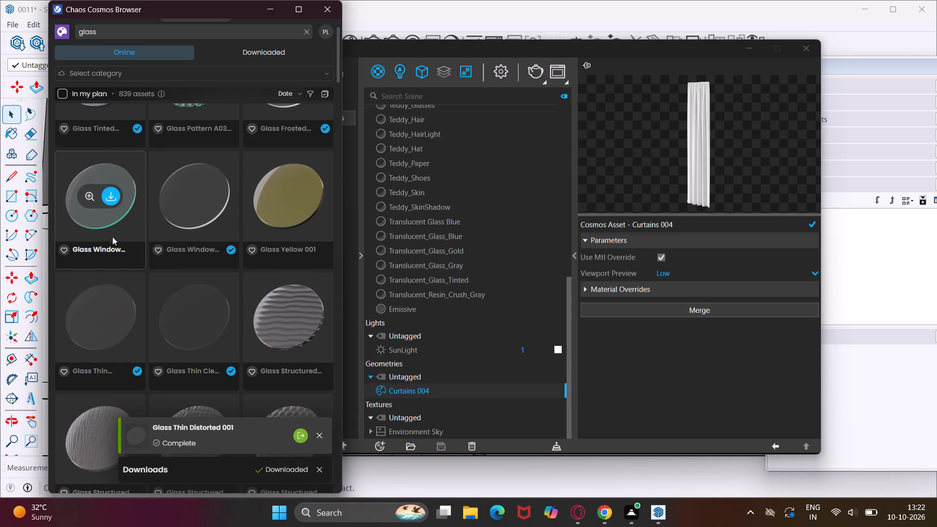
left_click(110, 196)
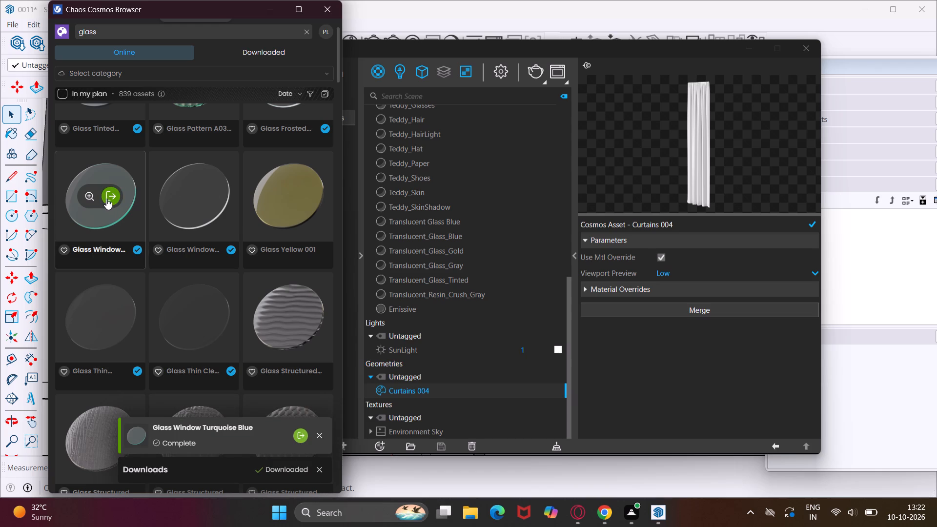
left_click(106, 196)
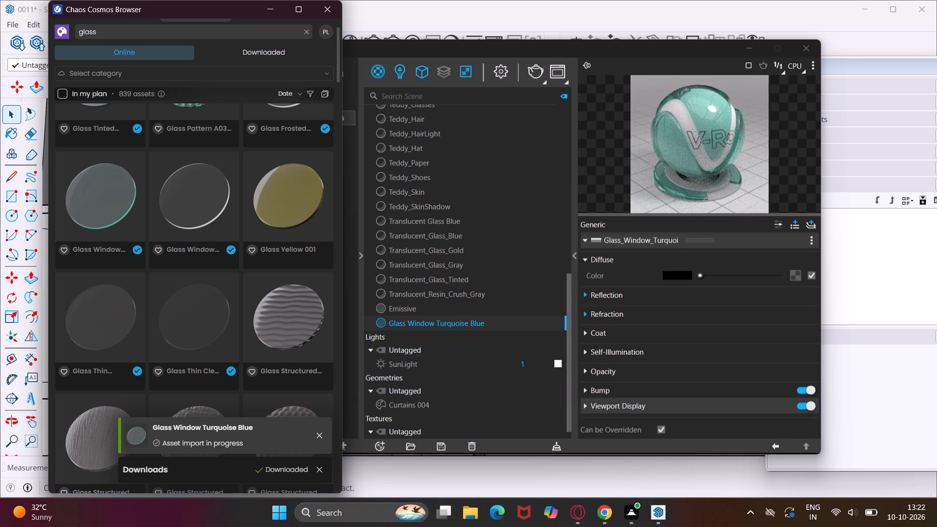
Switch the preview of the Glass Window Turquoise Blue material to the Wall scene.
left_click(814, 63)
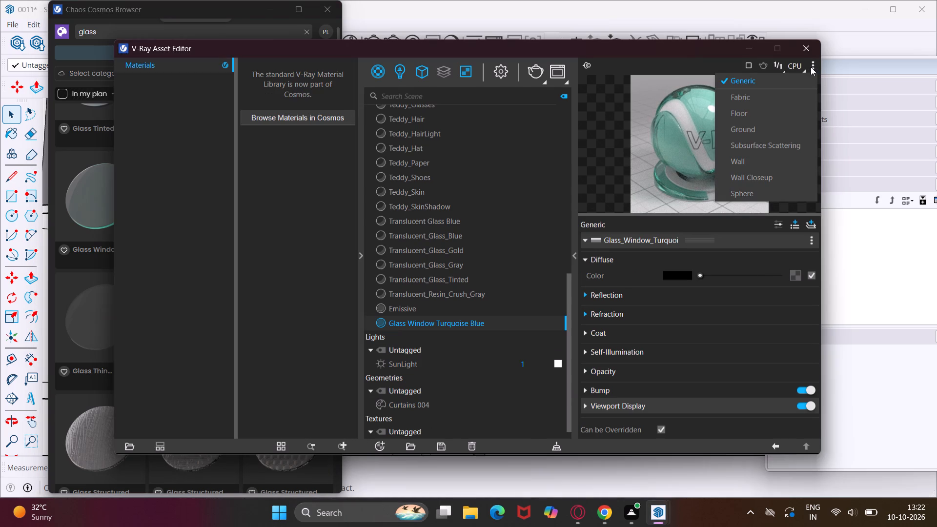
left_click(783, 163)
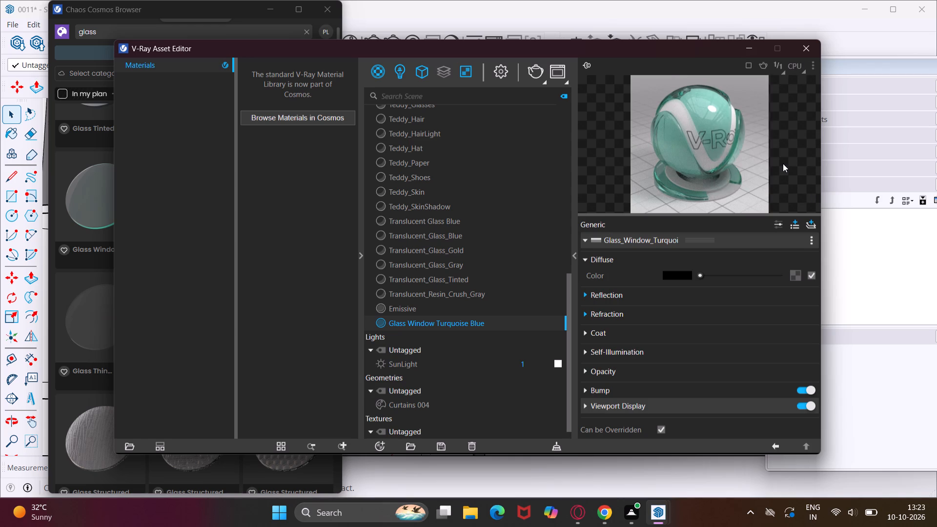
Set the diffuse colour of the Glass Window Turquoise Blue material to white.
left_click(668, 277)
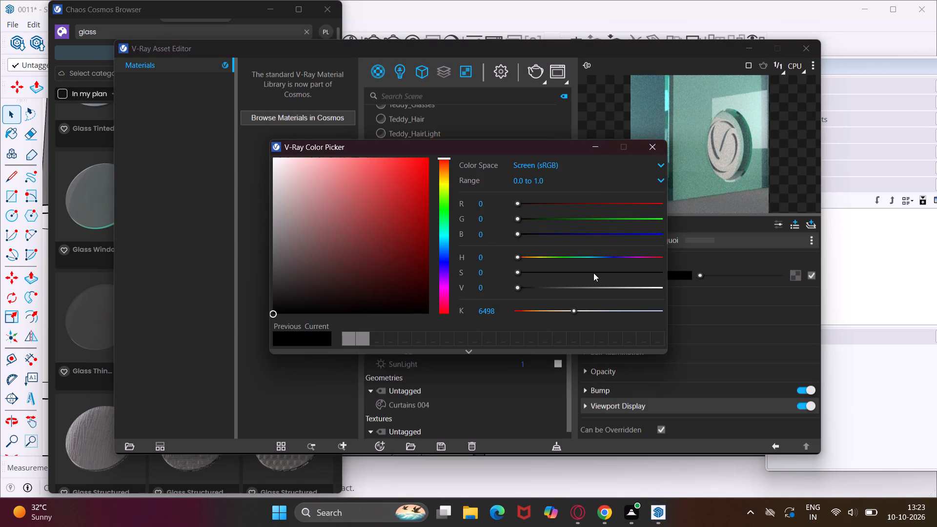
left_click(280, 164)
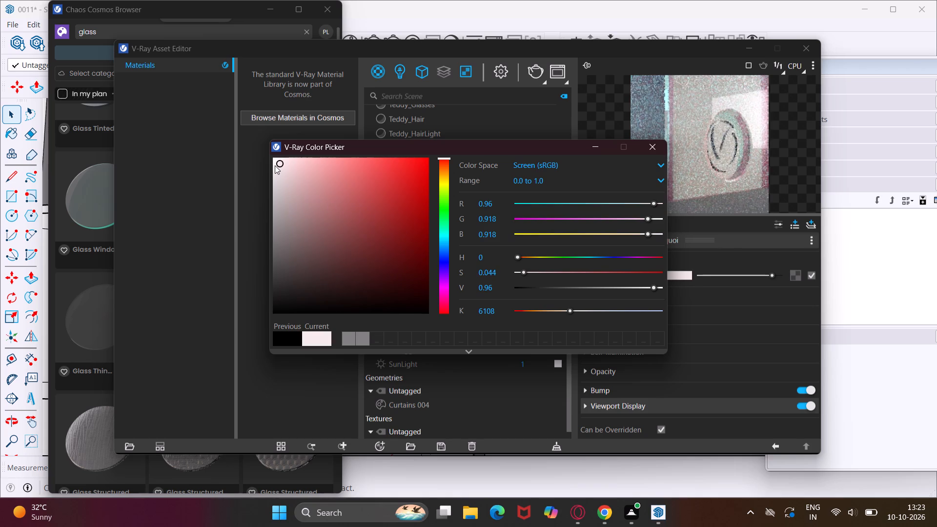
left_click(274, 166)
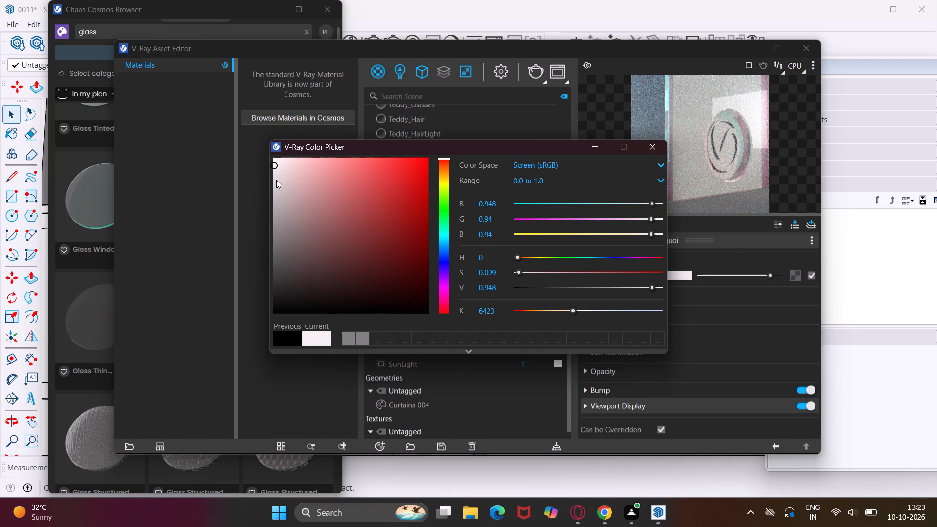
left_click_drag(272, 166, 272, 159)
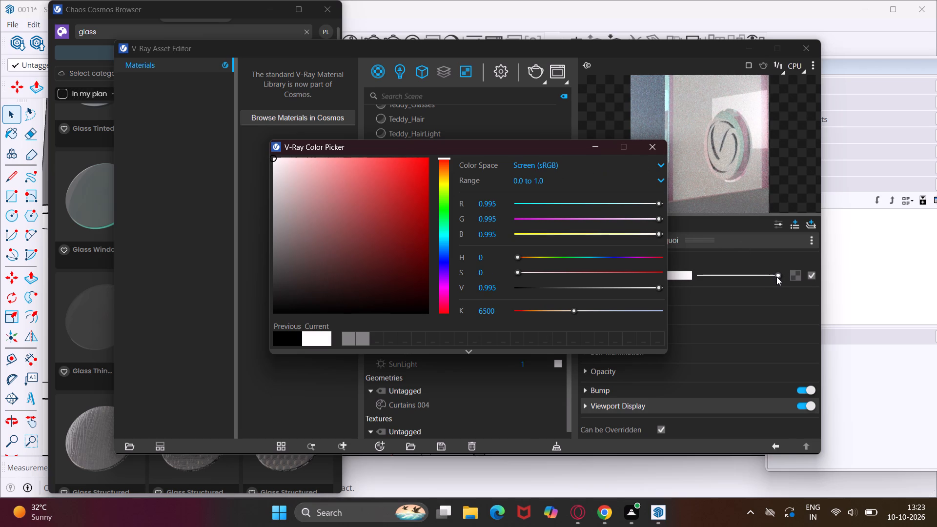
left_click_drag(776, 277, 782, 276)
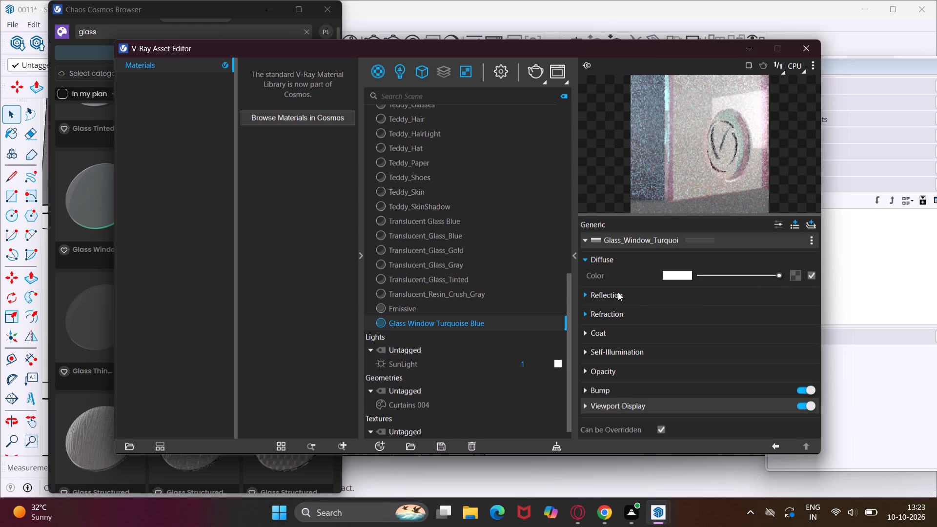
Set the glass material's reflection colour to full white and its reflection glossiness to 0.95.
left_click(586, 294)
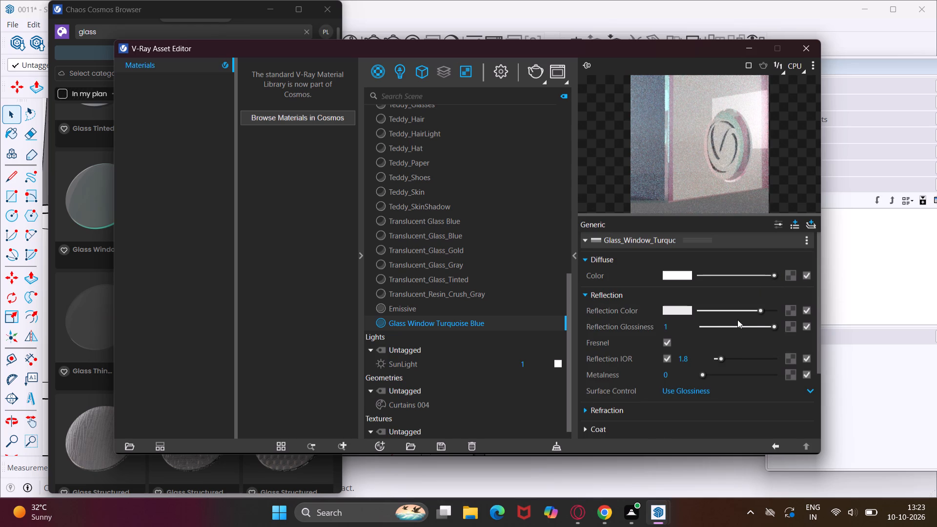
left_click_drag(763, 311, 788, 310)
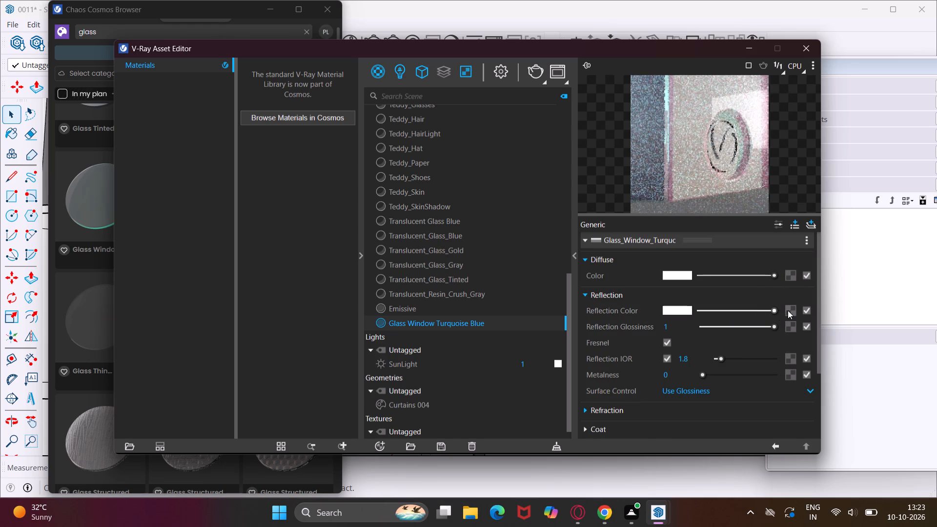
left_click(672, 327)
key("BackSpace")
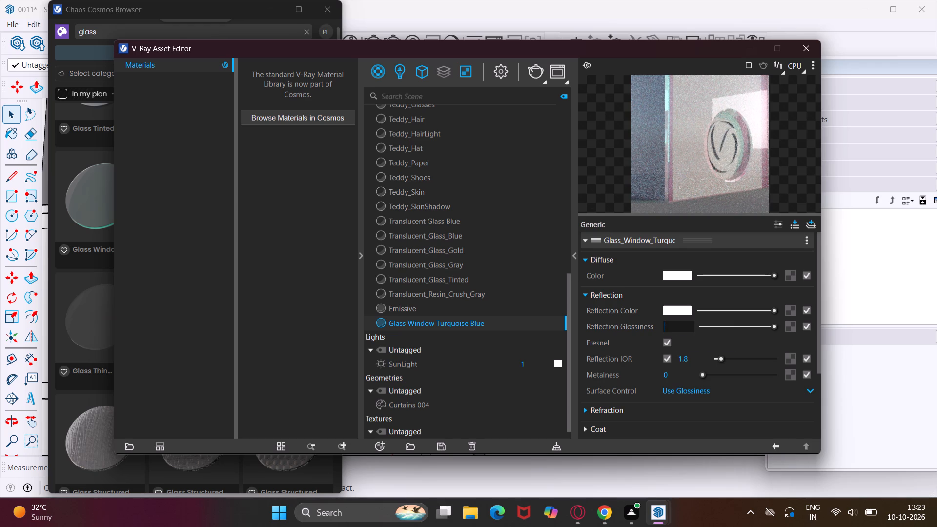
type(".95")
key("shift+quotedbl")
key("BackSpace")
key("Return")
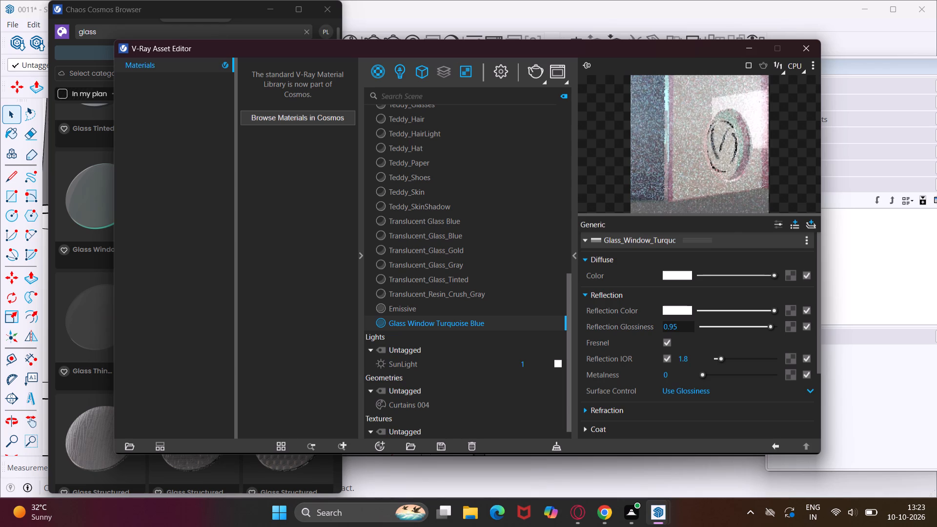
Set the reflection IOR of the Glass Window Turquoise Blue material to 4.
left_click(695, 356)
key("BackSpace")
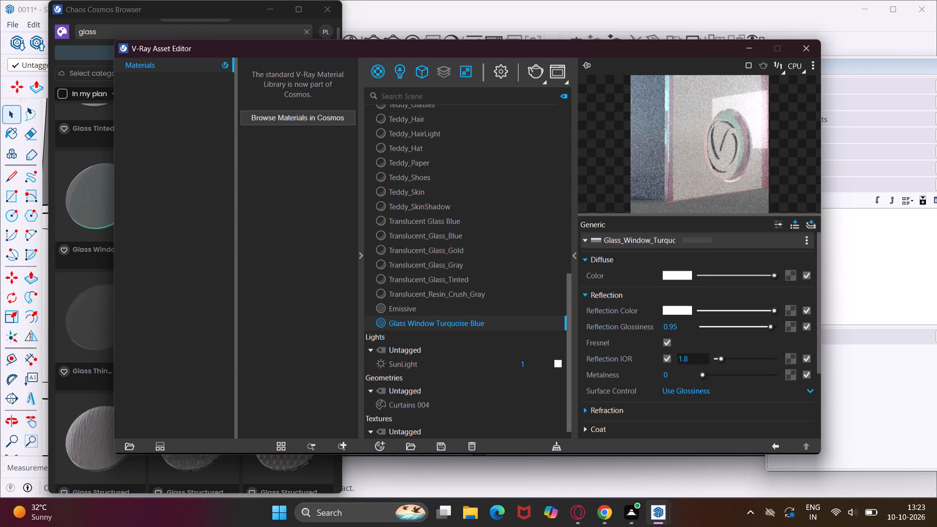
key("BackSpace")
key("BackSpace")
key("4")
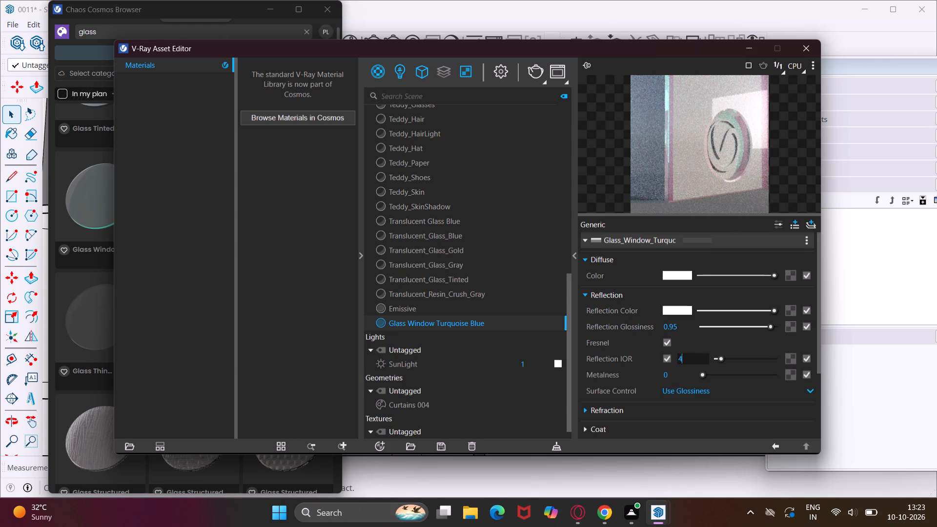
key("Return")
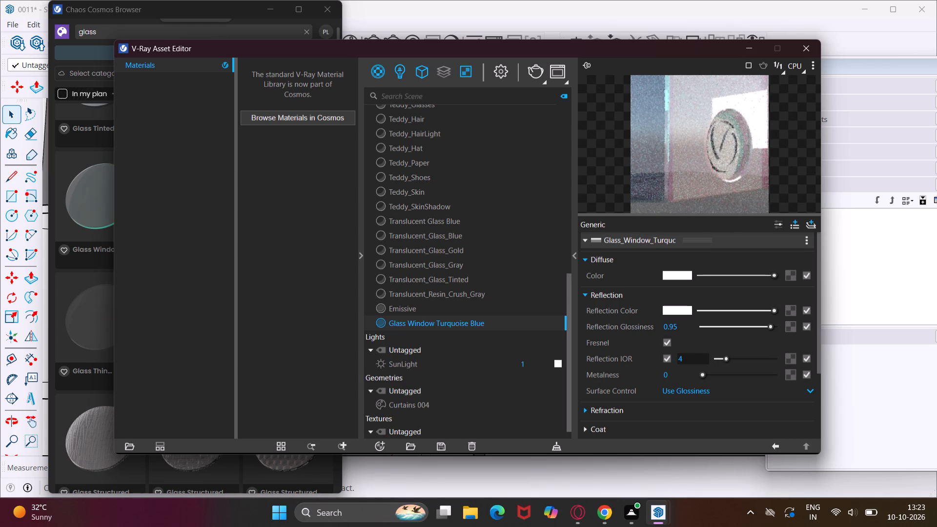
double_click(494, 322)
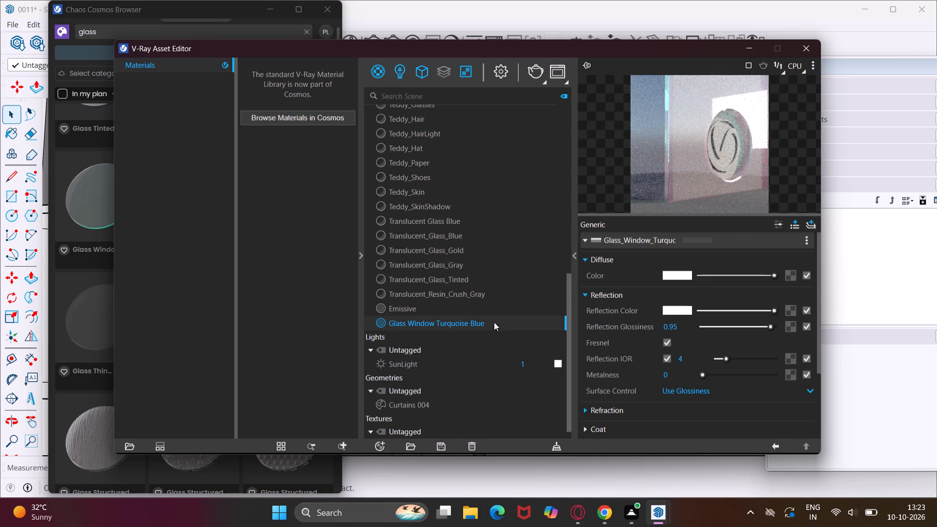
Minimise the V-Ray Asset Editor, the colour picker and the Cosmos browser to uncover the model.
left_click(746, 43)
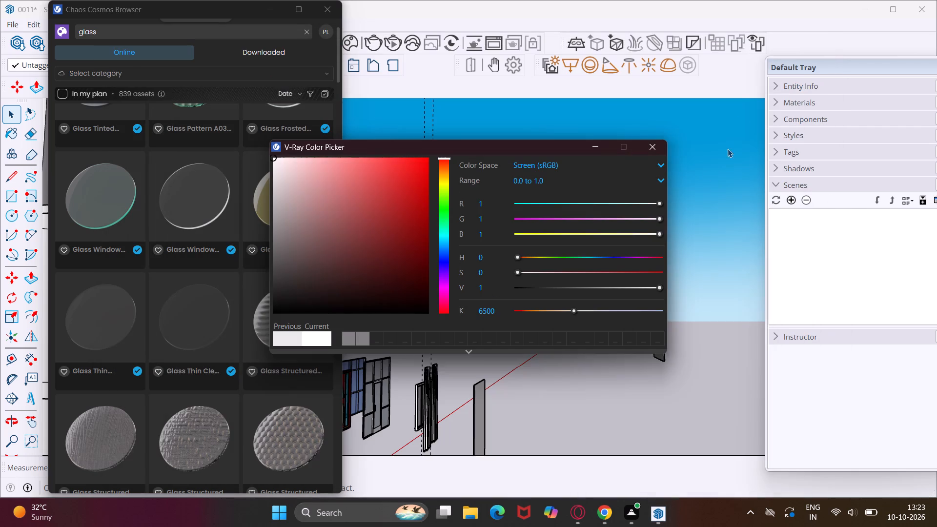
left_click(603, 150)
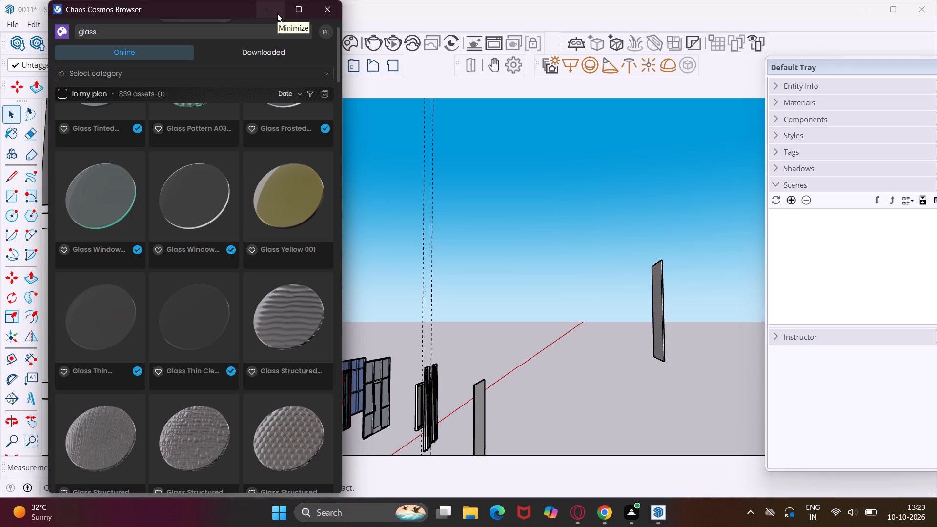
left_click(277, 13)
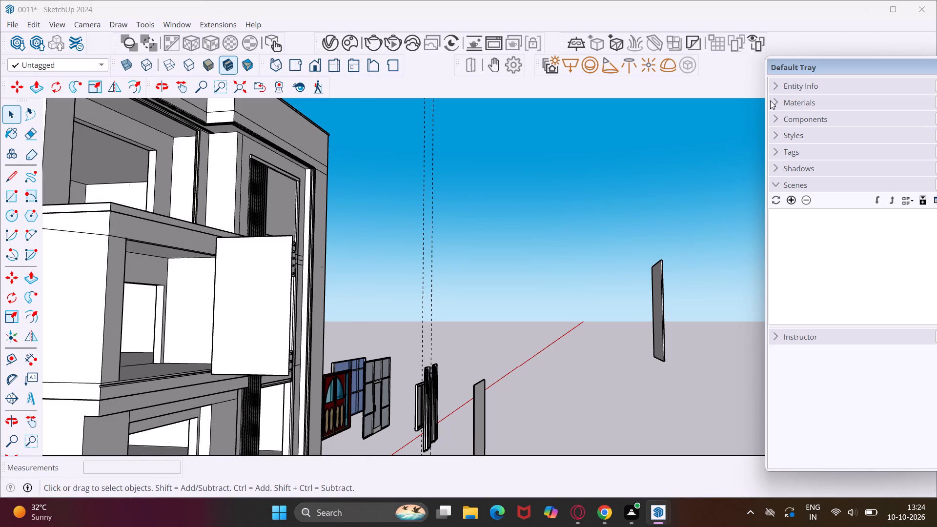
Paint the front, back and edge faces of the large free-standing slab with Glass Window Turquoise Blue.
left_click(773, 103)
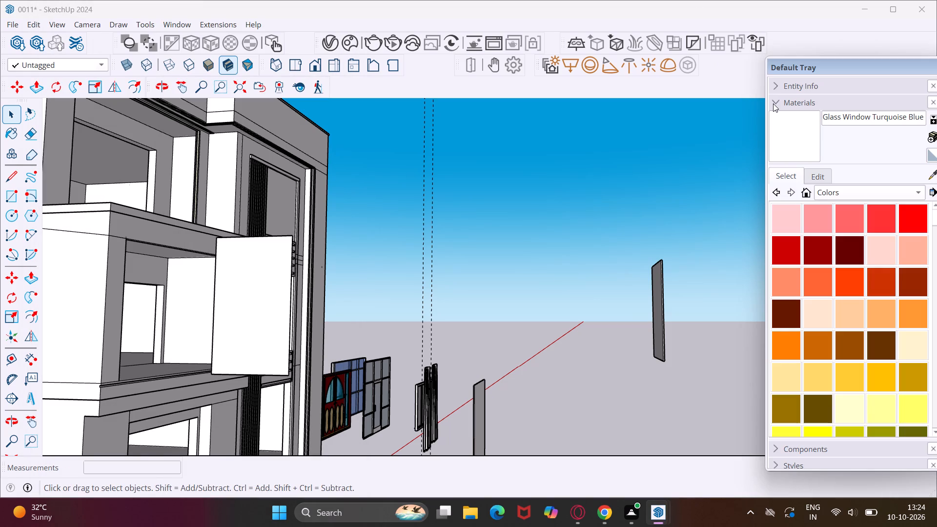
left_click(791, 148)
scroll(660, 319, "up", 8)
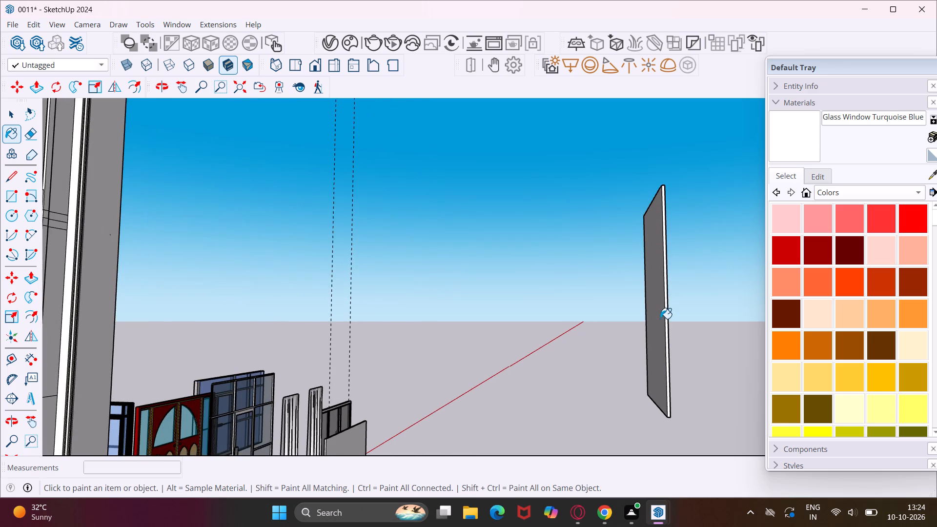
middle_click_drag(660, 319, 729, 329)
scroll(671, 315, "up", 1)
left_click(725, 327)
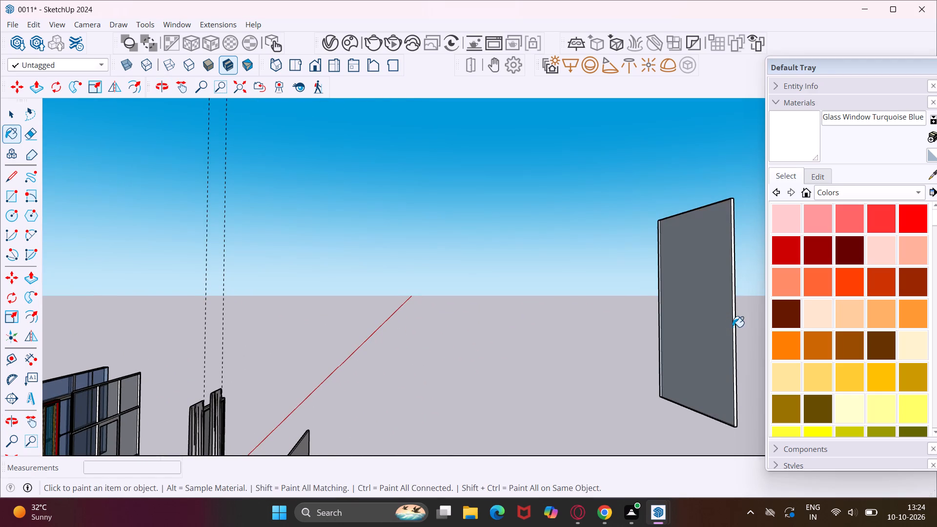
middle_click_drag(733, 327, 537, 341)
left_click(604, 358)
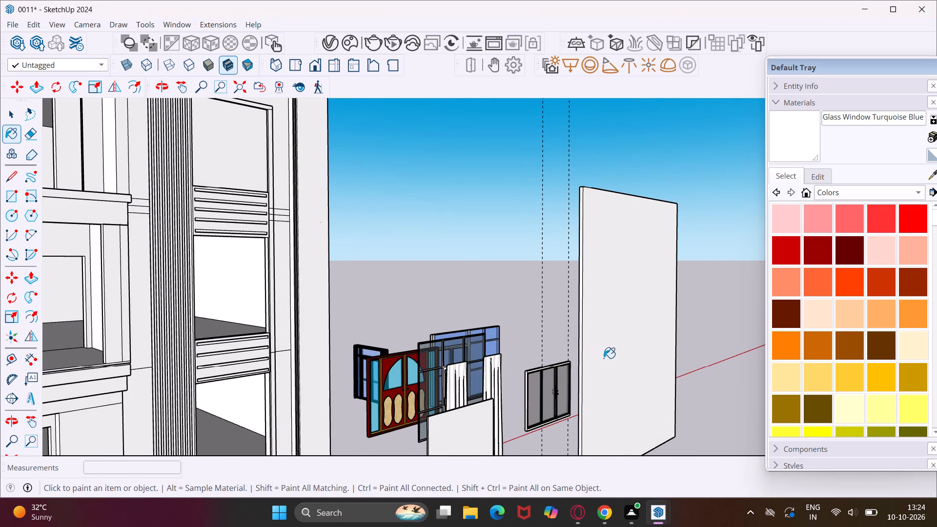
scroll(582, 362, "up", 2)
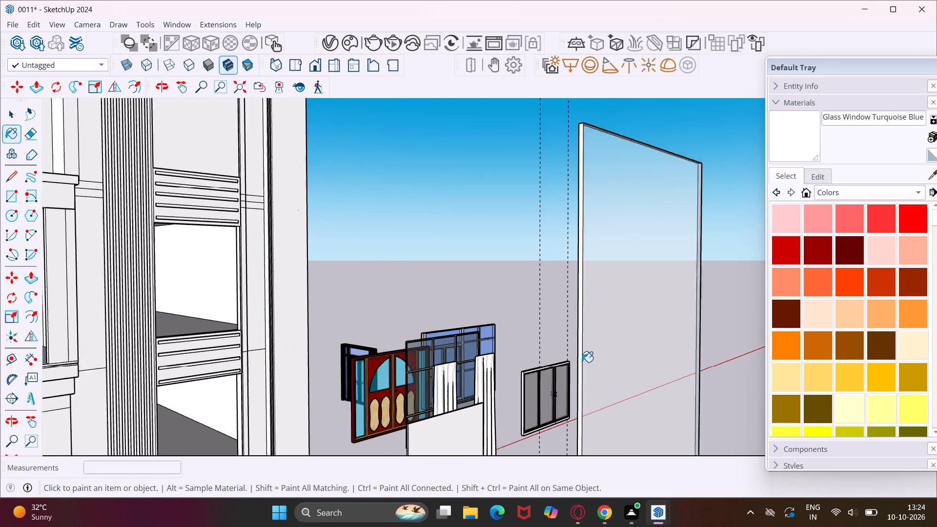
scroll(582, 362, "up", 5)
left_click(578, 354)
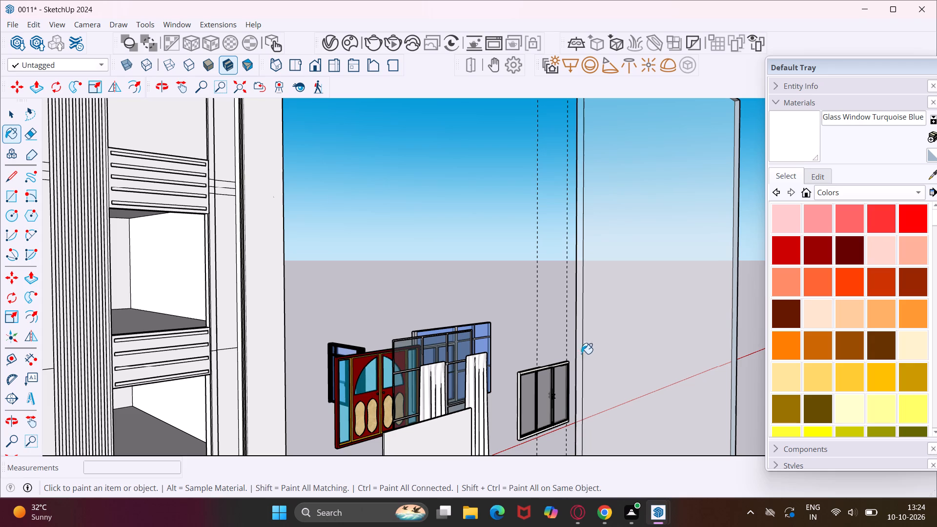
middle_click_drag(611, 349, 195, 370)
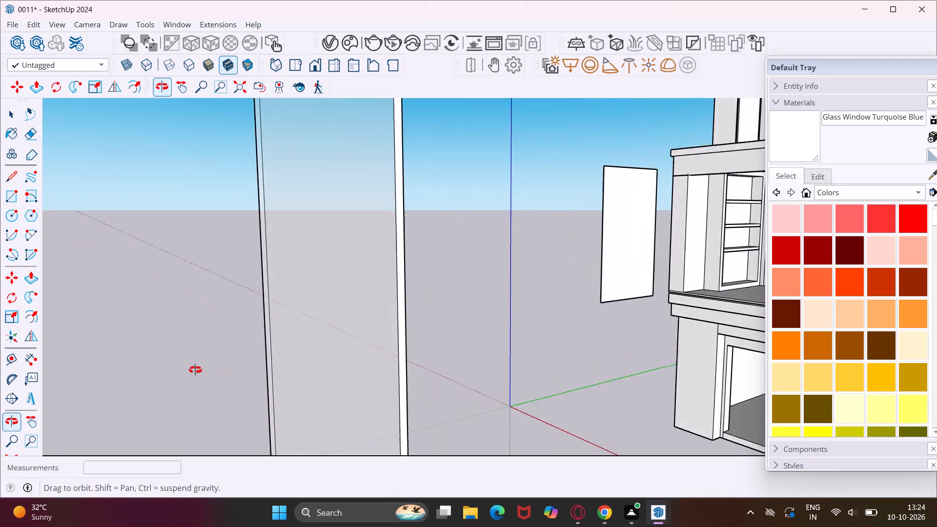
middle_click_drag(195, 370, 153, 374)
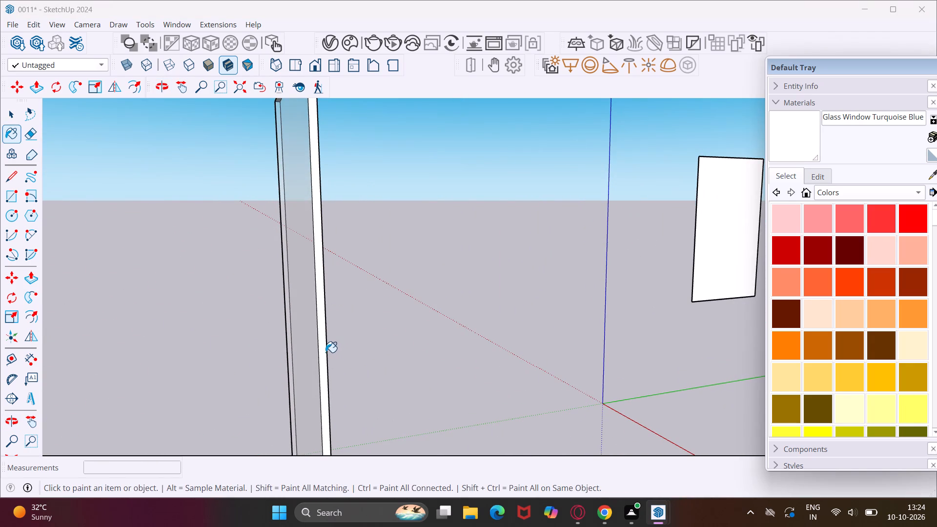
left_click(326, 352)
scroll(317, 351, "down", 9)
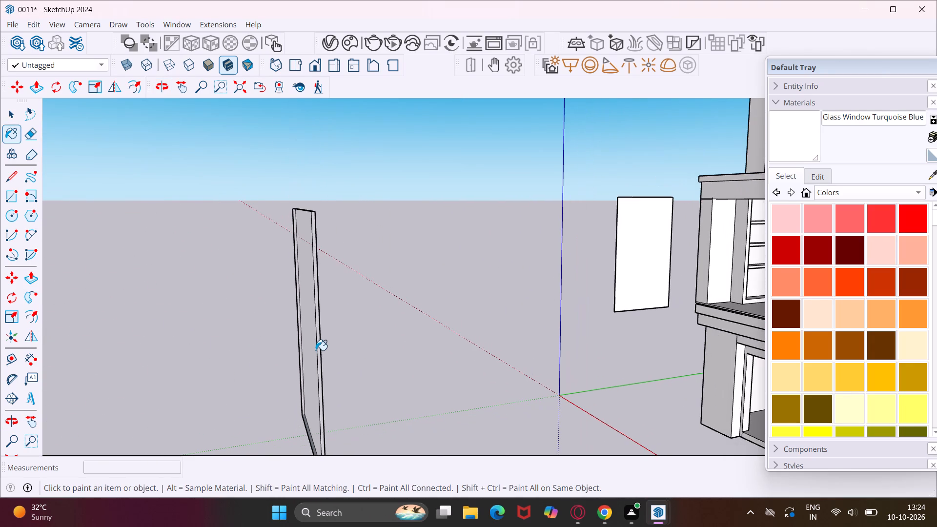
Paint both sides of the free-standing panel in front of the house's first-floor balcony with Glass Window Turquoise Blue.
scroll(636, 275, "up", 8)
left_click(636, 275)
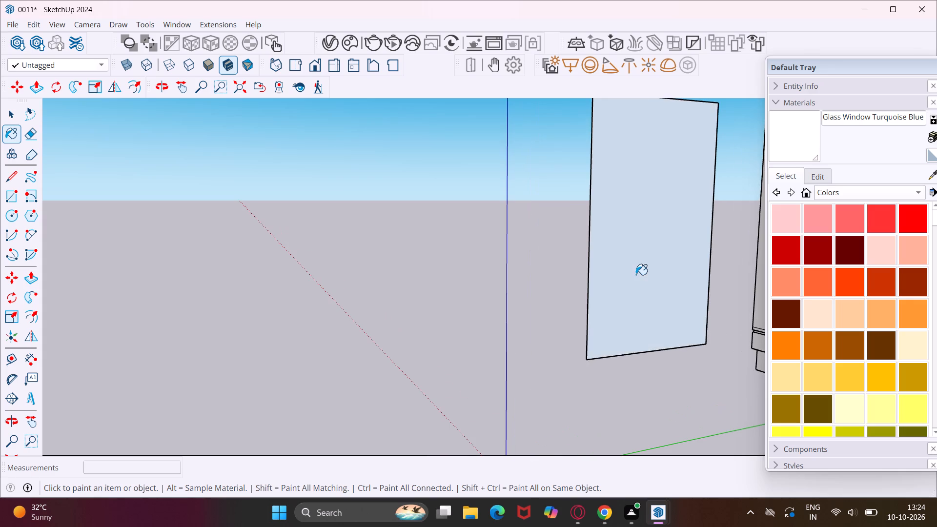
middle_click_drag(636, 275, 918, 345)
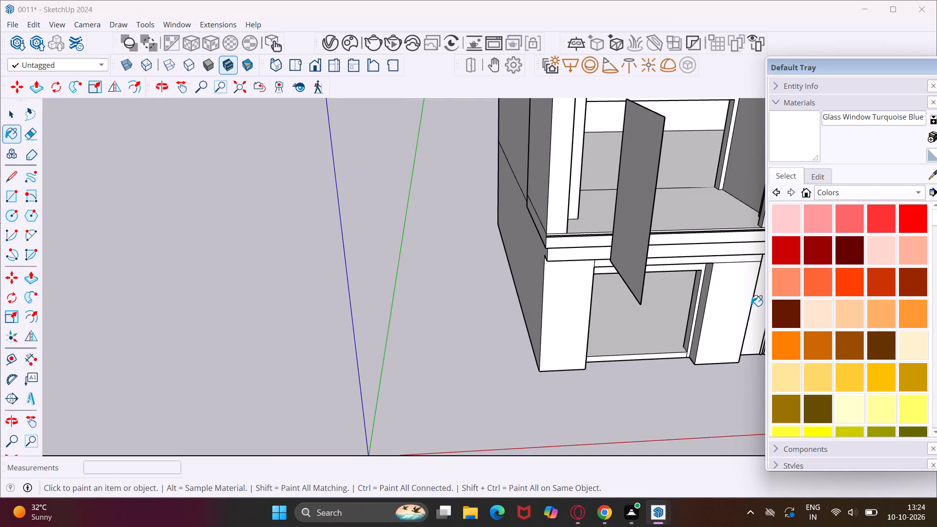
middle_click_drag(639, 247, 770, 258)
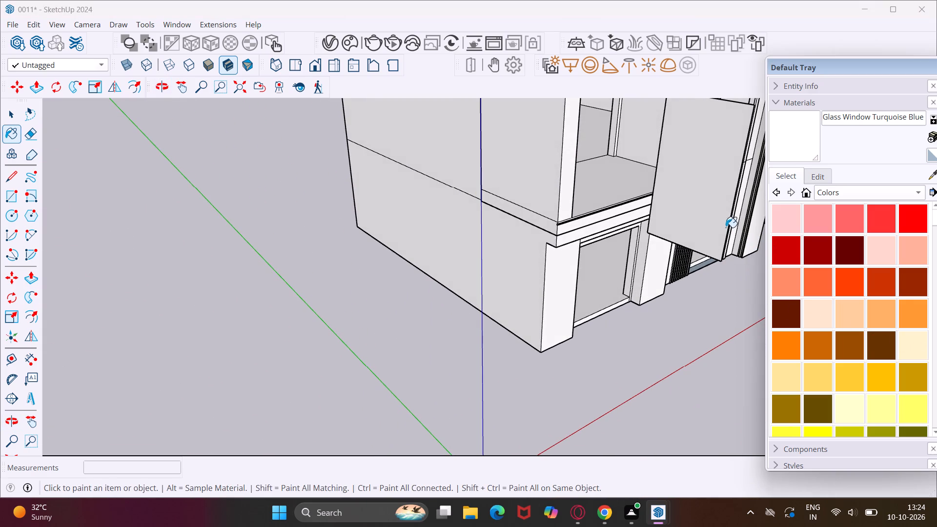
left_click(718, 223)
middle_click_drag(728, 223, 510, 275)
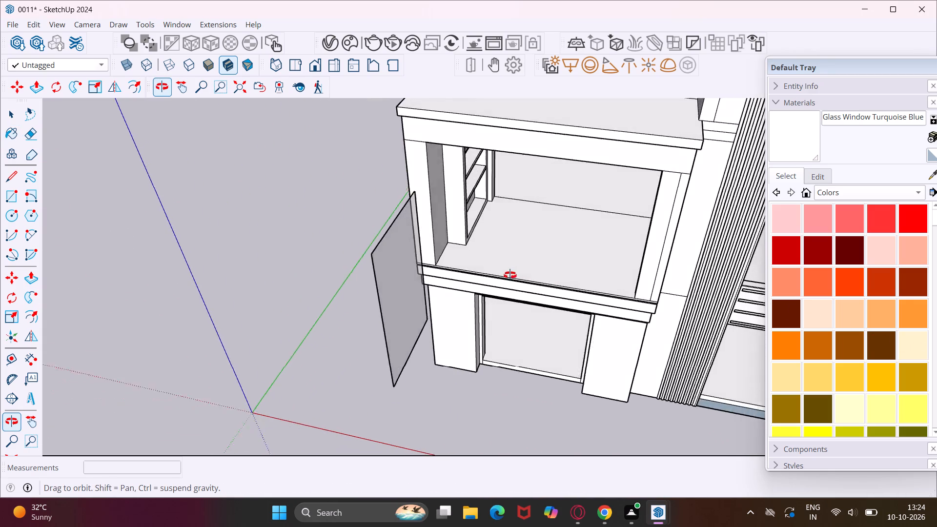
middle_click_drag(510, 275, 478, 283)
scroll(310, 299, "up", 8)
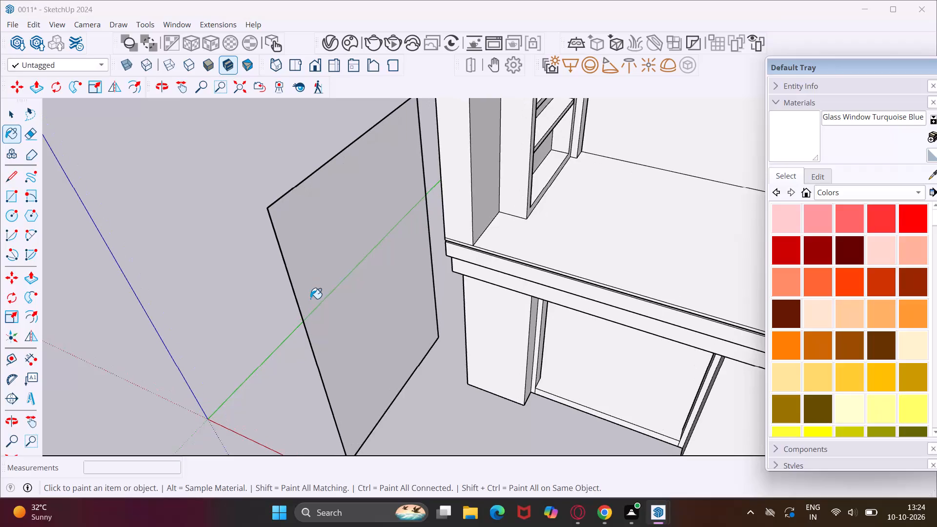
middle_click_drag(310, 299, 374, 284)
scroll(370, 284, "down", 5)
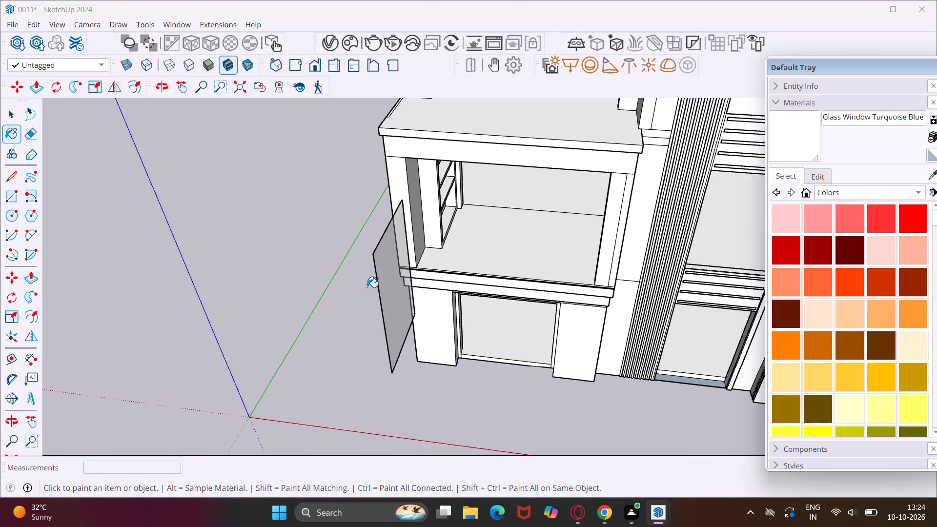
scroll(366, 288, "down", 11)
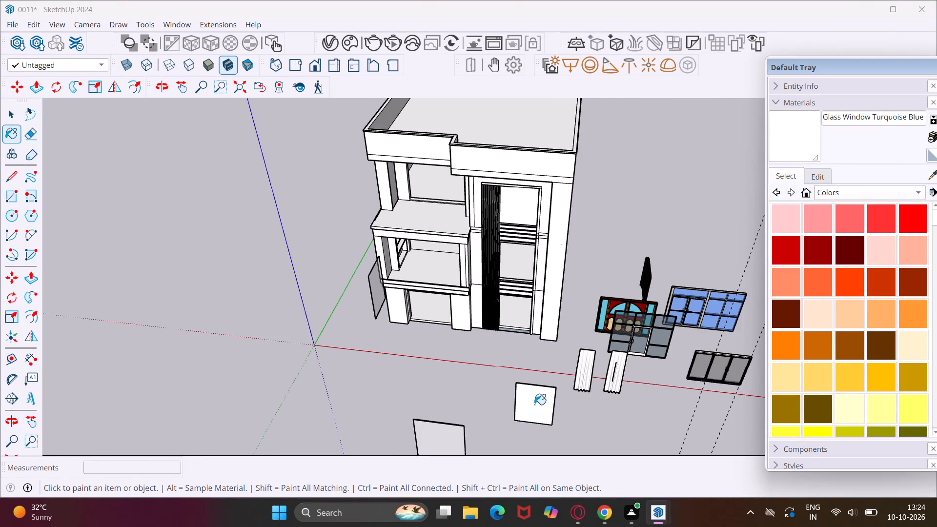
Paint both sides of the small white panel in front of the curtains with Glass Window Turquoise Blue.
left_click(535, 405)
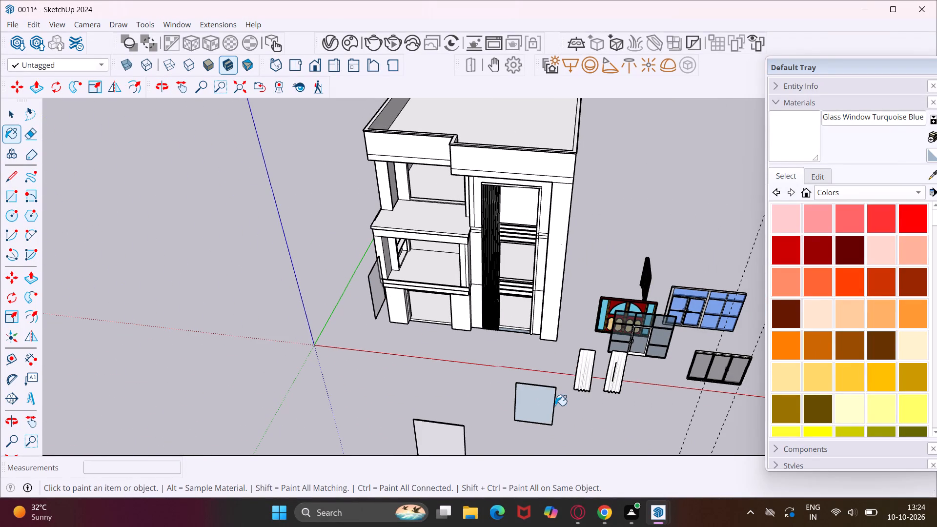
middle_click_drag(556, 405, 216, 376)
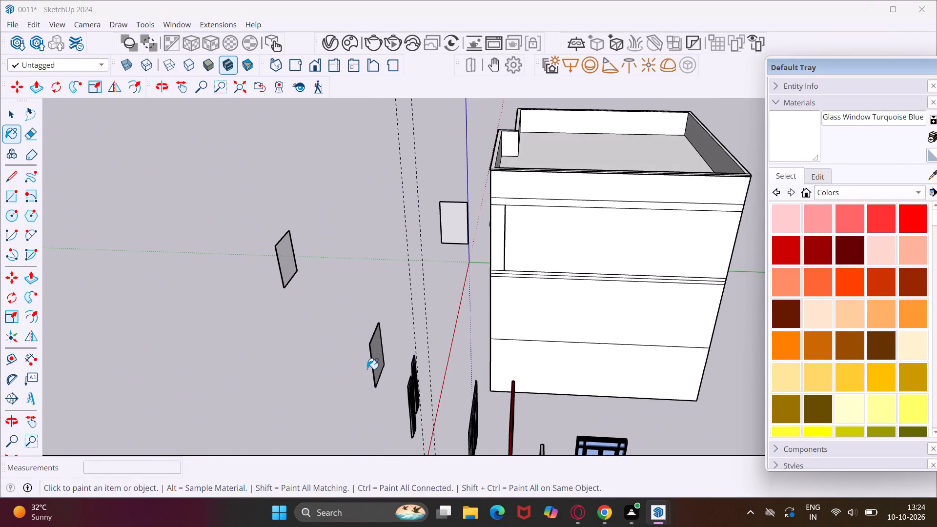
scroll(379, 367, "up", 7)
left_click(378, 360)
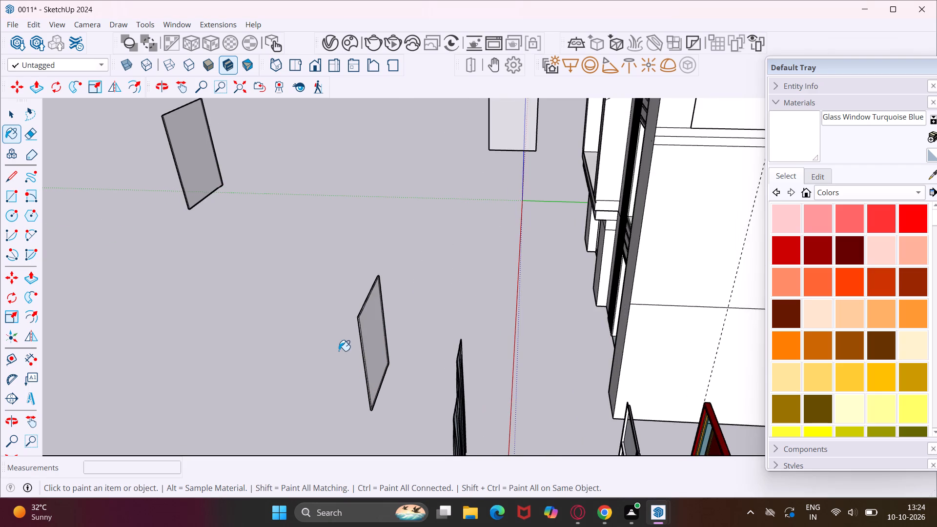
middle_click_drag(339, 351, 421, 347)
scroll(421, 347, "down", 9)
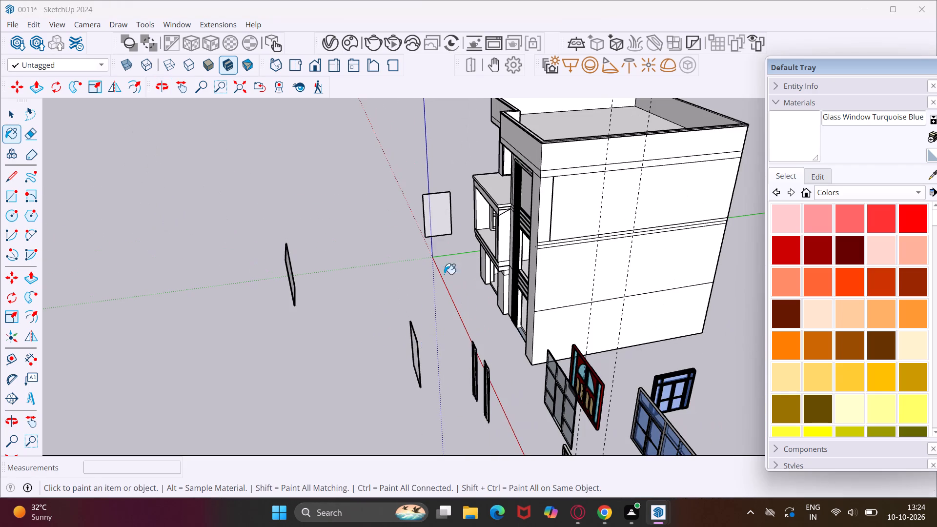
left_click(441, 208)
scroll(441, 208, "up", 13)
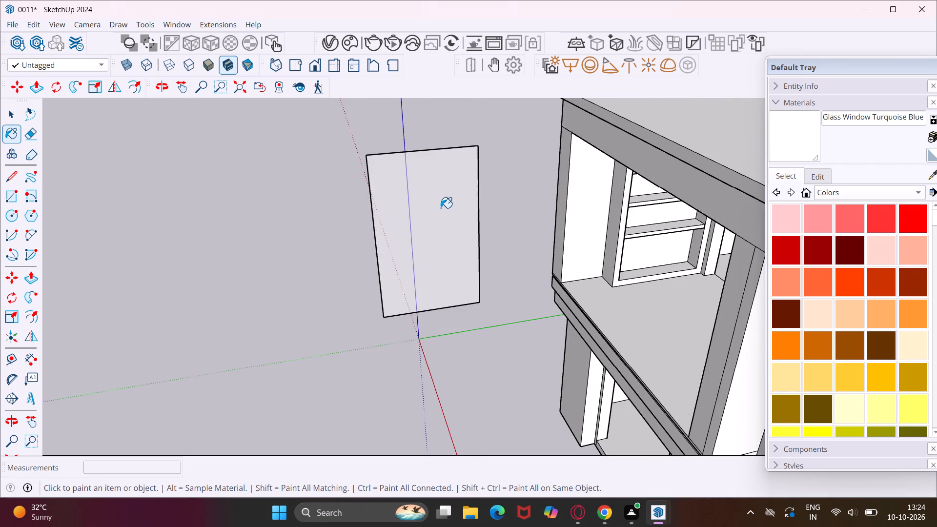
middle_click_drag(441, 208, 838, 218)
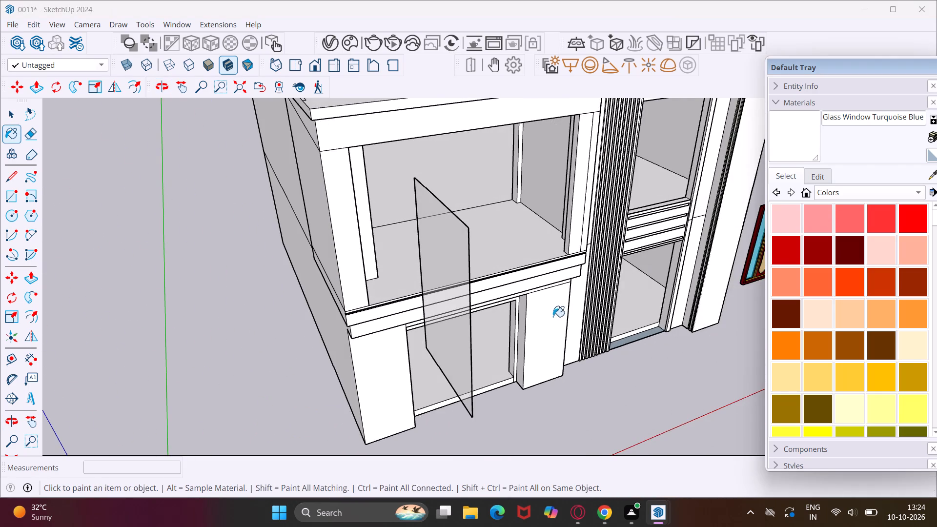
Paint both sides of the isolated panel far along the red axis with Glass Window Turquoise Blue and leave the Paint Bucket tool.
scroll(541, 313, "down", 10)
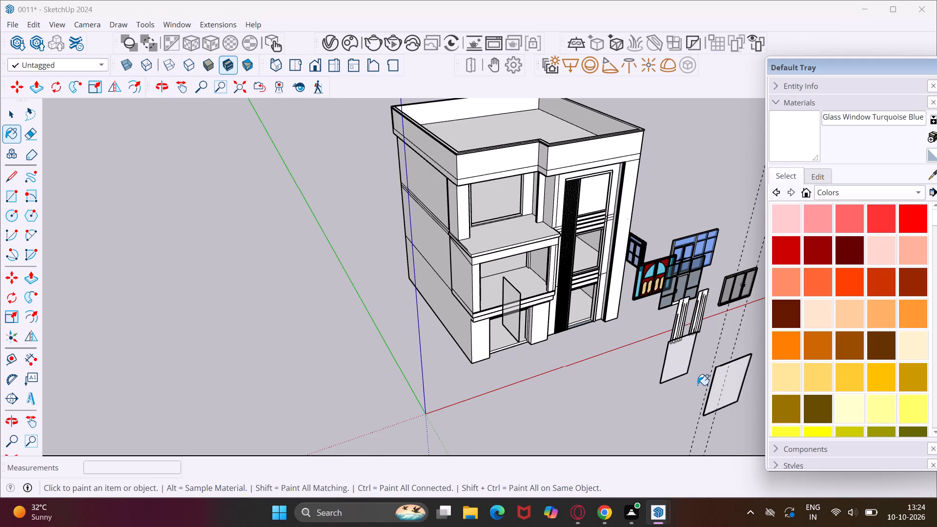
scroll(693, 382, "down", 9)
middle_click_drag(715, 406, 624, 365)
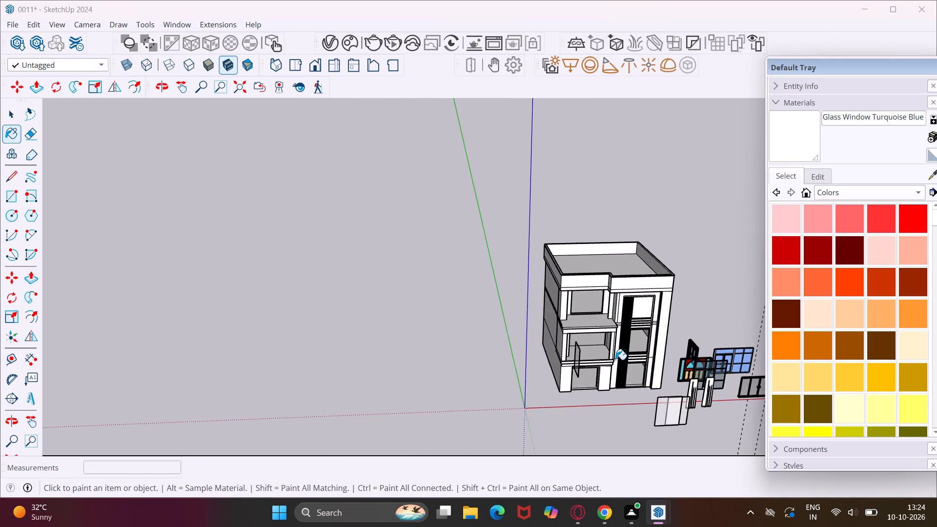
scroll(615, 360, "down", 6)
scroll(747, 403, "up", 5)
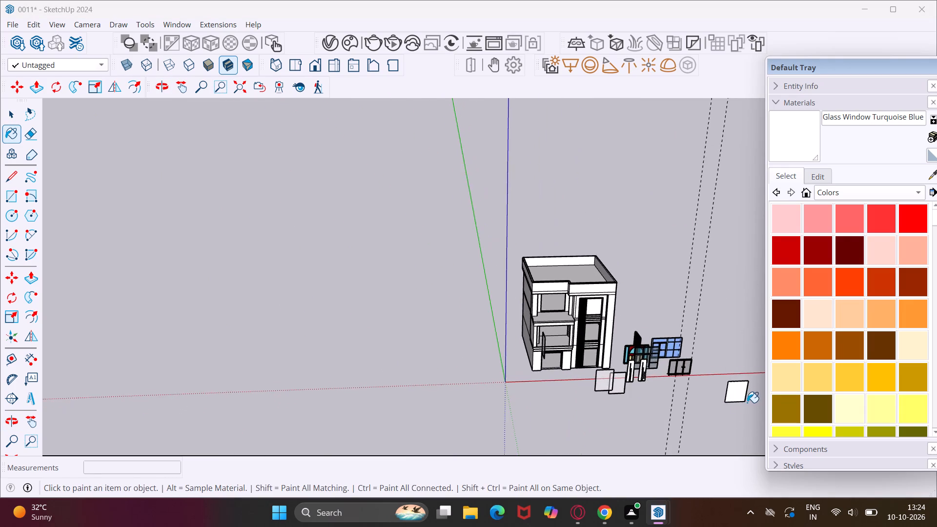
scroll(747, 403, "up", 11)
left_click(729, 376)
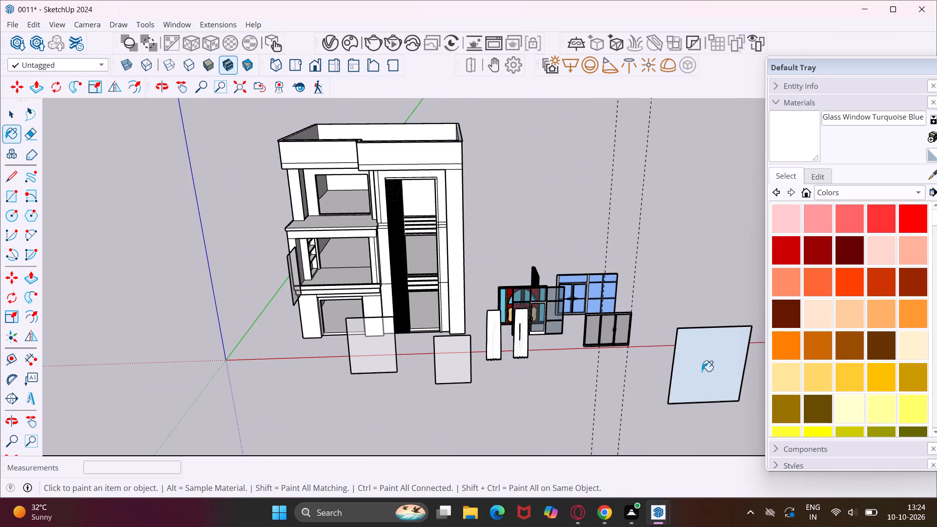
middle_click_drag(684, 370, 857, 371)
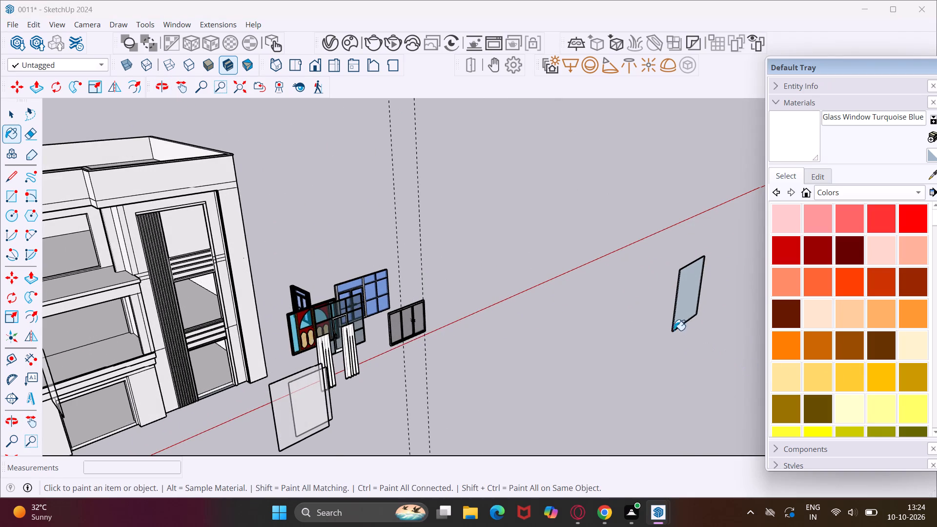
middle_click_drag(676, 330, 838, 342)
left_click(717, 236)
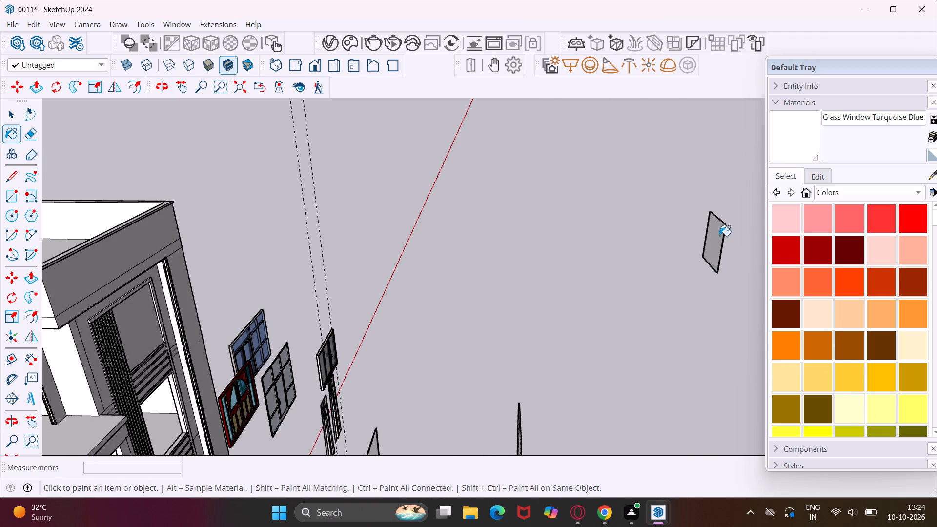
middle_click_drag(735, 249, 549, 304)
scroll(545, 306, "down", 6)
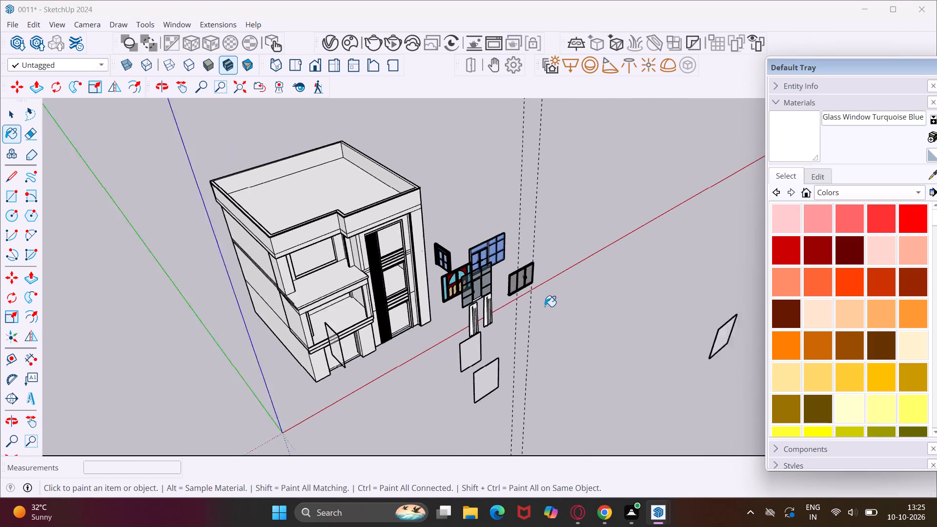
scroll(545, 306, "down", 2)
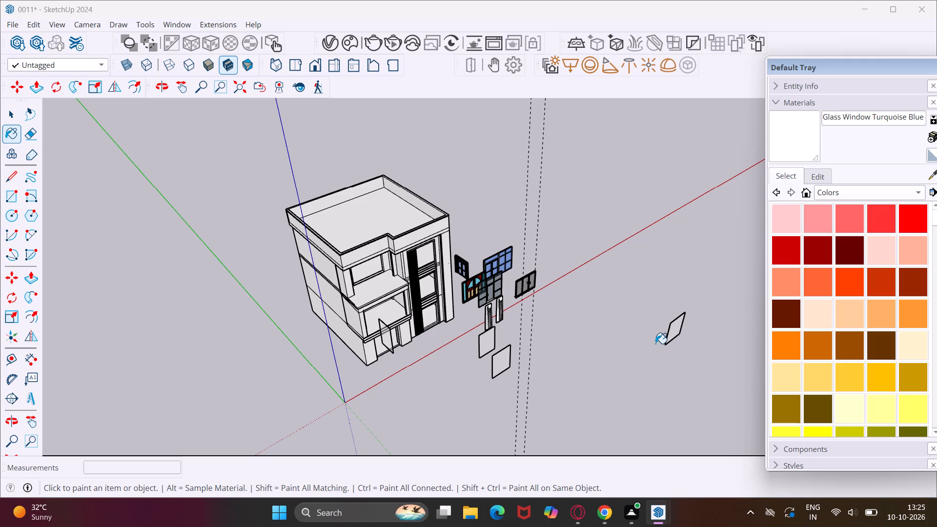
key("Escape")
key("space")
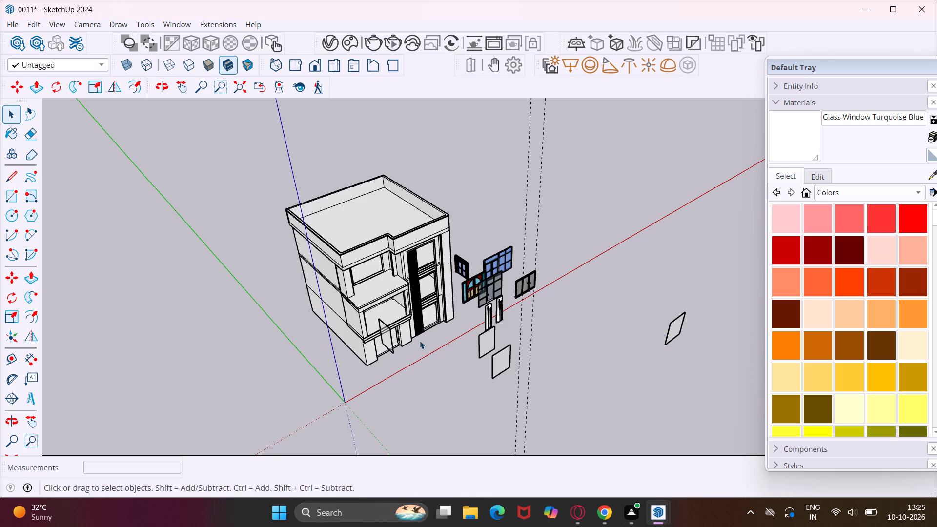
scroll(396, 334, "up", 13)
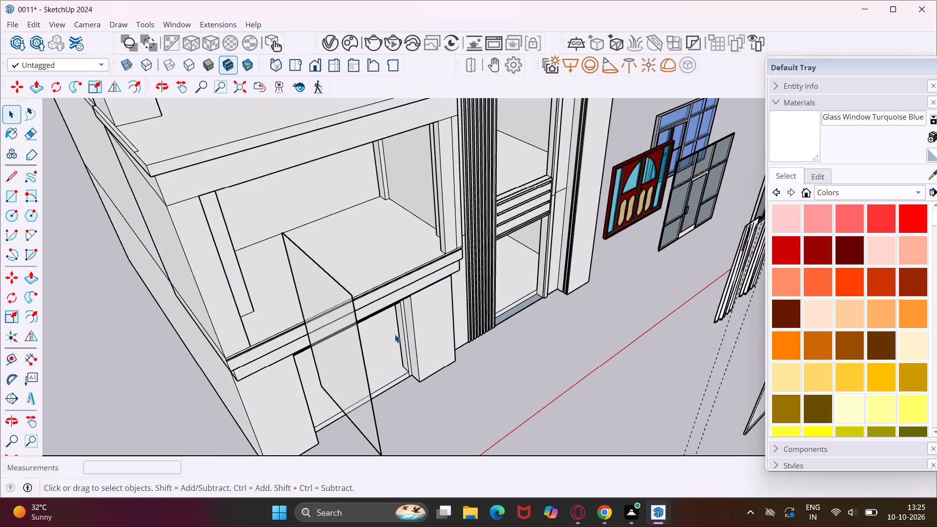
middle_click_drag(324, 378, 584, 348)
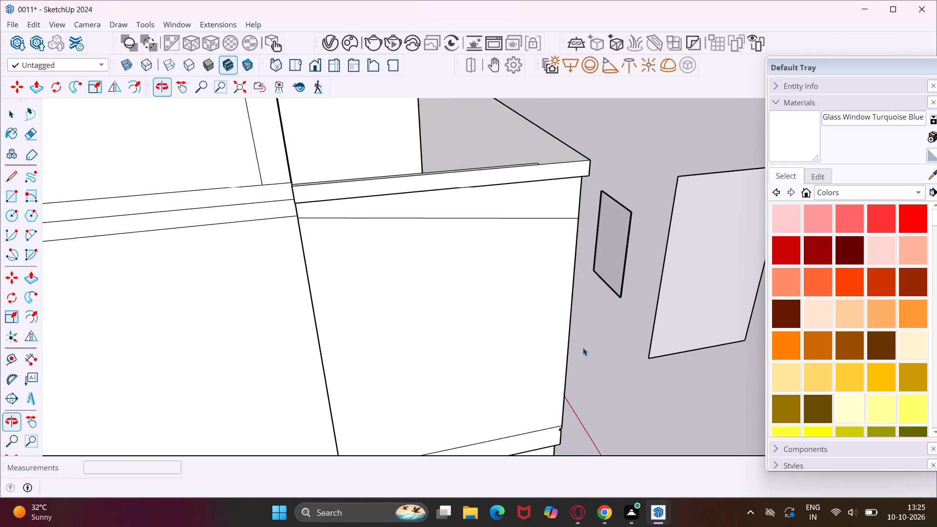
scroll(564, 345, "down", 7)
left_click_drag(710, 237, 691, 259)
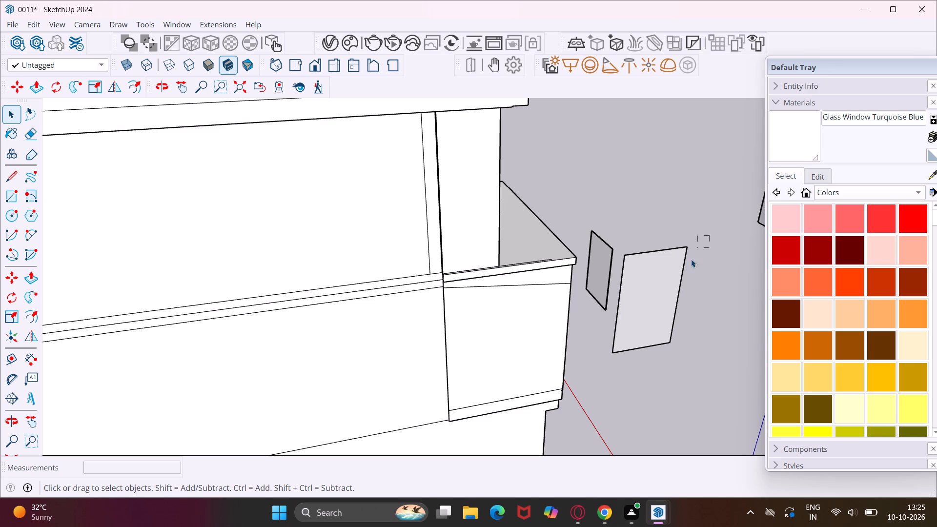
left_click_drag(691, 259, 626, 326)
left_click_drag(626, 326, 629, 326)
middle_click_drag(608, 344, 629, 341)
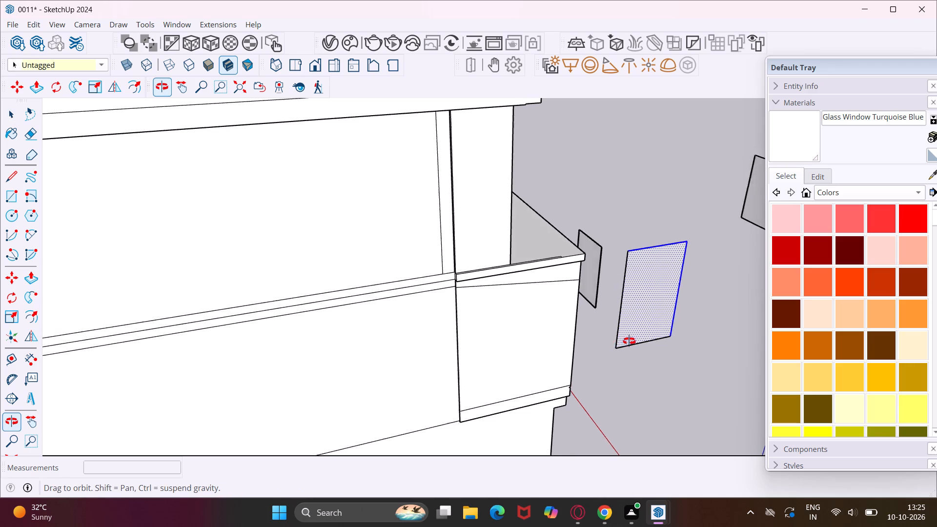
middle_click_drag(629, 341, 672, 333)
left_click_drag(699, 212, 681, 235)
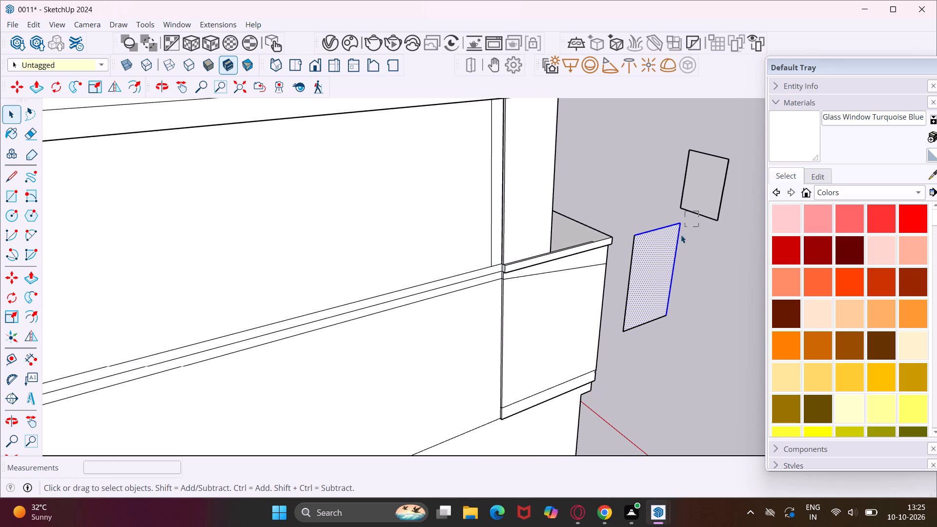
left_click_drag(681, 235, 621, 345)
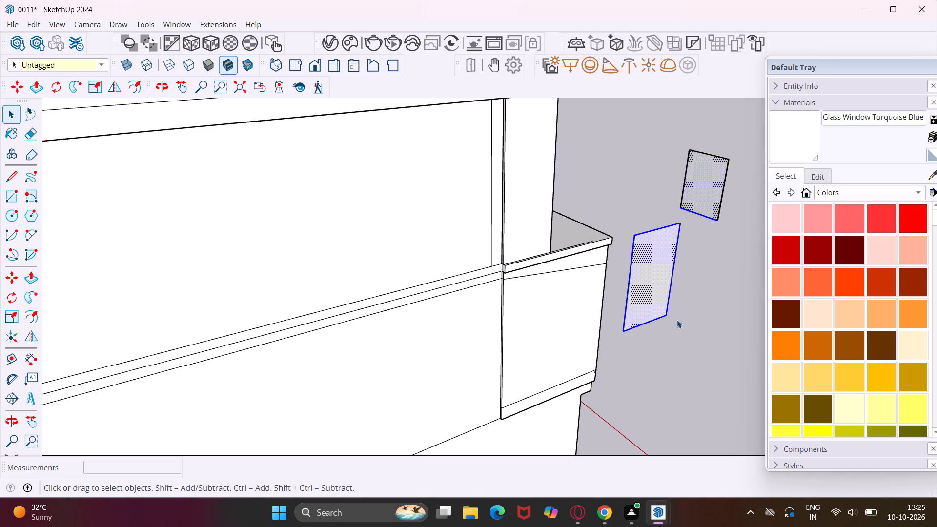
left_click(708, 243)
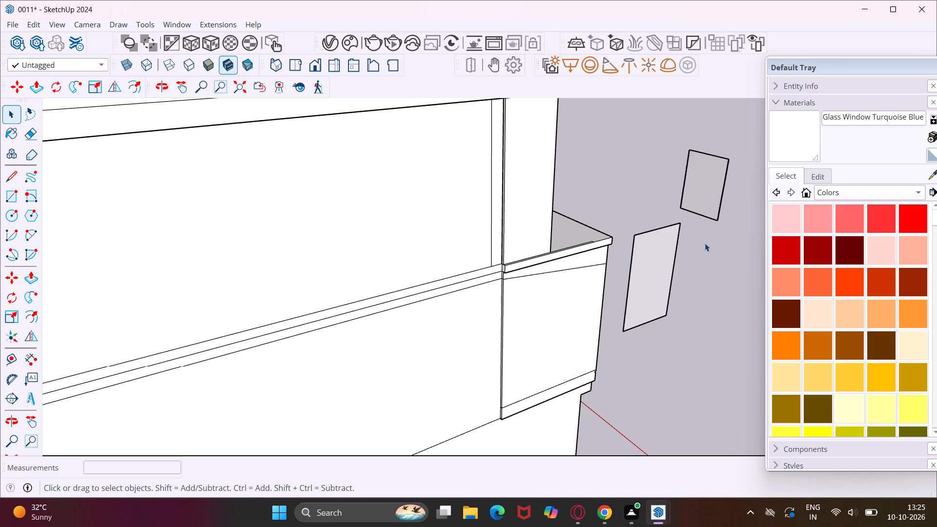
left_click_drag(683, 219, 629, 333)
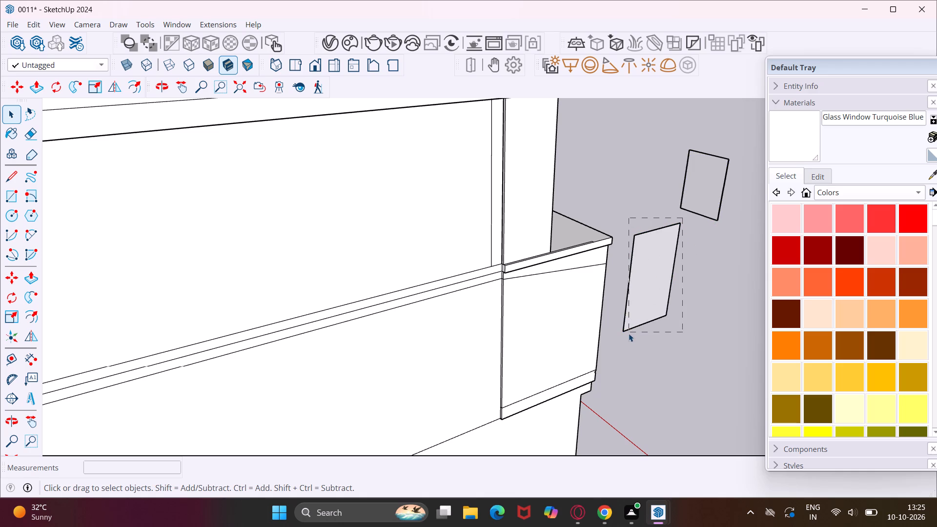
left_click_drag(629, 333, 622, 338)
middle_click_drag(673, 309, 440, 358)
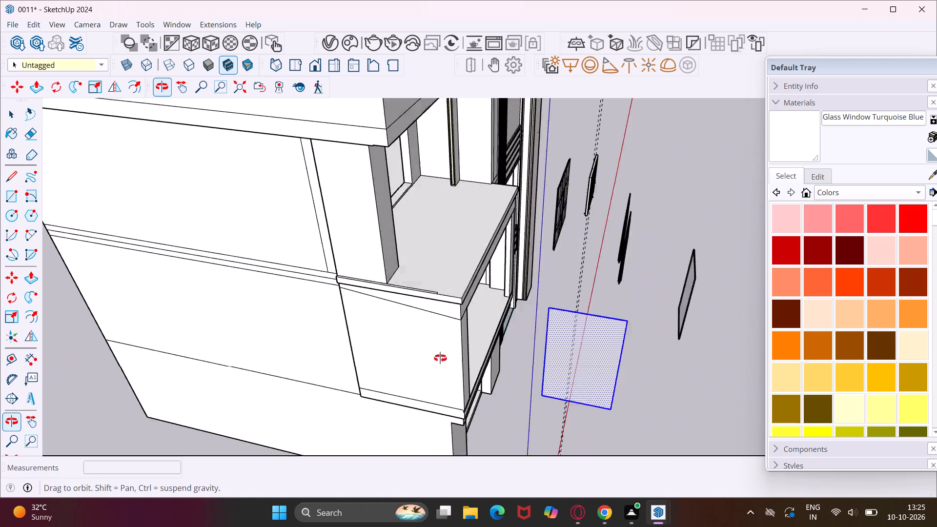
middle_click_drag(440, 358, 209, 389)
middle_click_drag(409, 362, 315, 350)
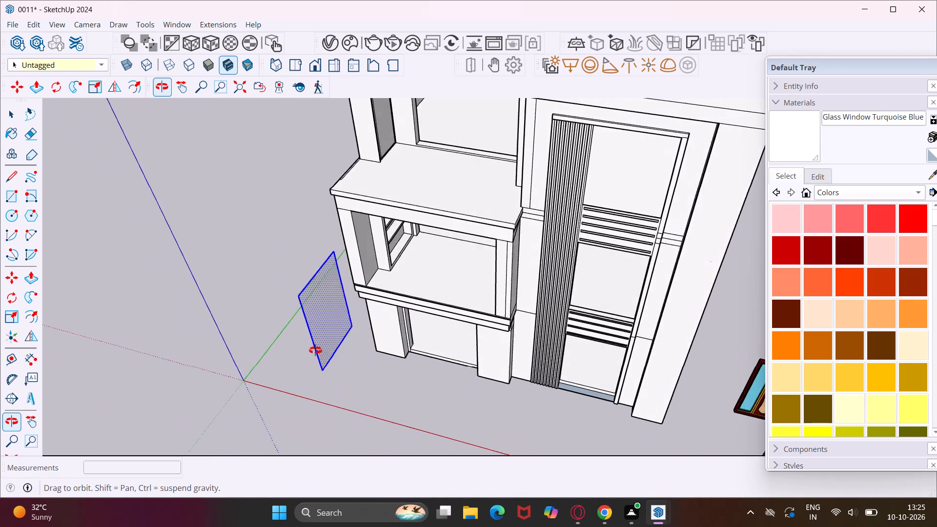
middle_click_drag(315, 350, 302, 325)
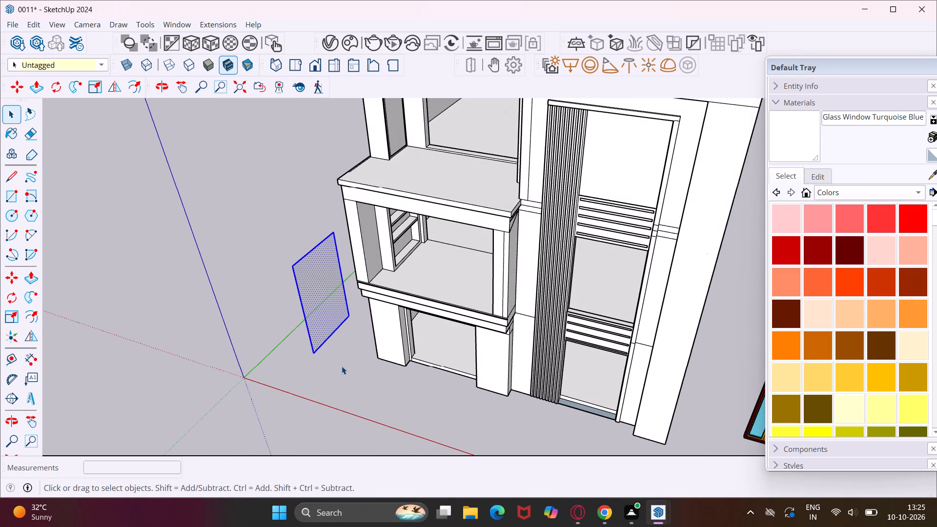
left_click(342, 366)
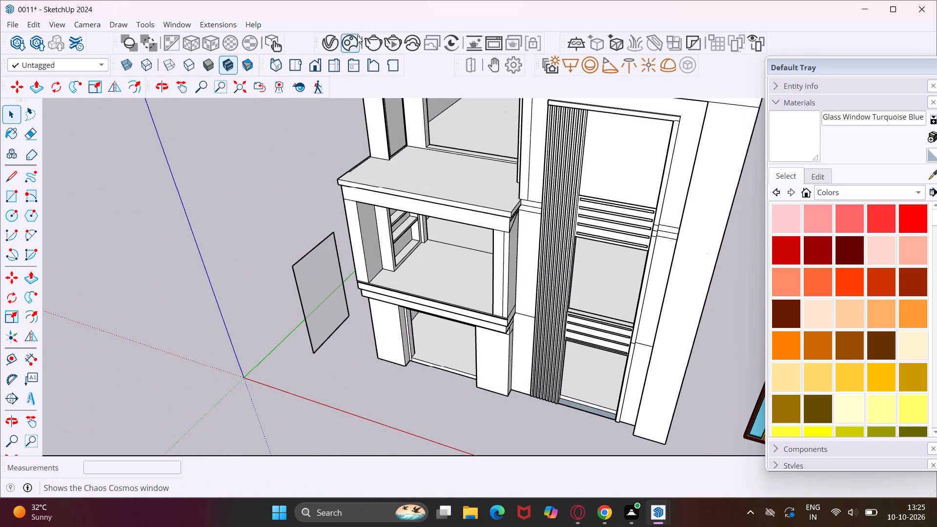
Insert the downloaded Chaos Cosmos model Books 43-02 and place it once on the first-floor balcony's floor, near the shelved side opening.
left_click(351, 41)
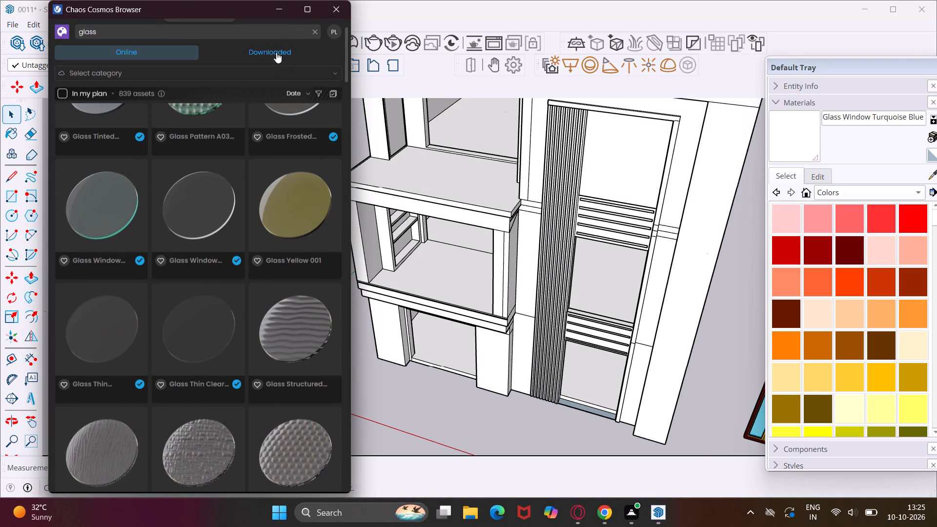
left_click(276, 52)
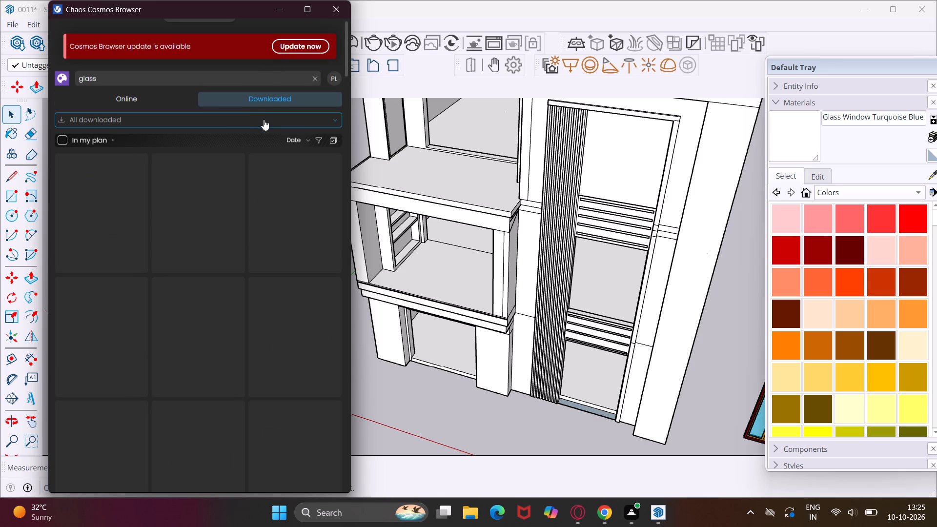
left_click(264, 120)
left_click(108, 144)
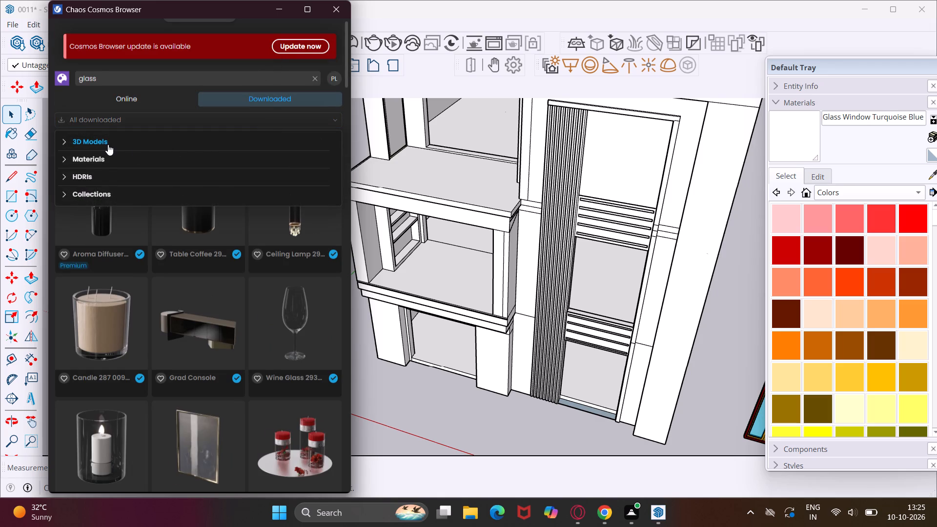
left_click(106, 172)
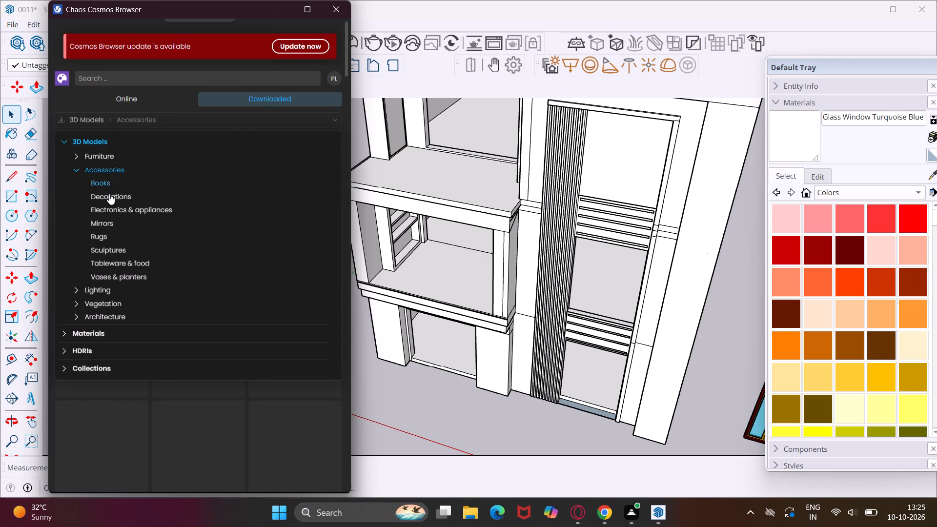
left_click(110, 194)
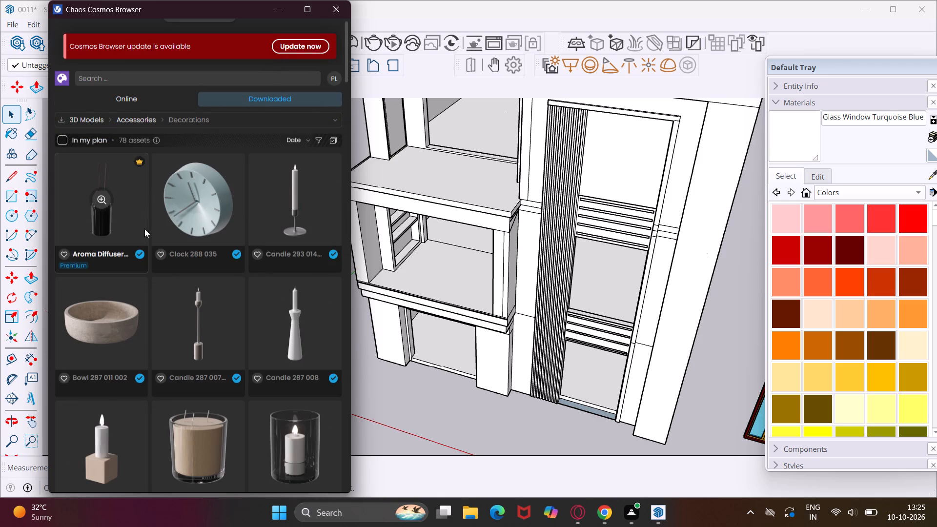
scroll(158, 312, "down", 4)
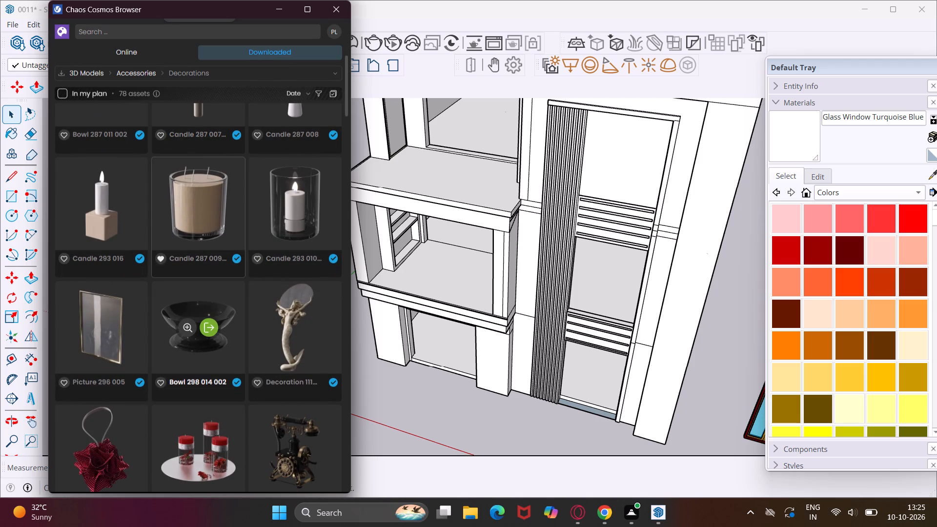
left_click(268, 68)
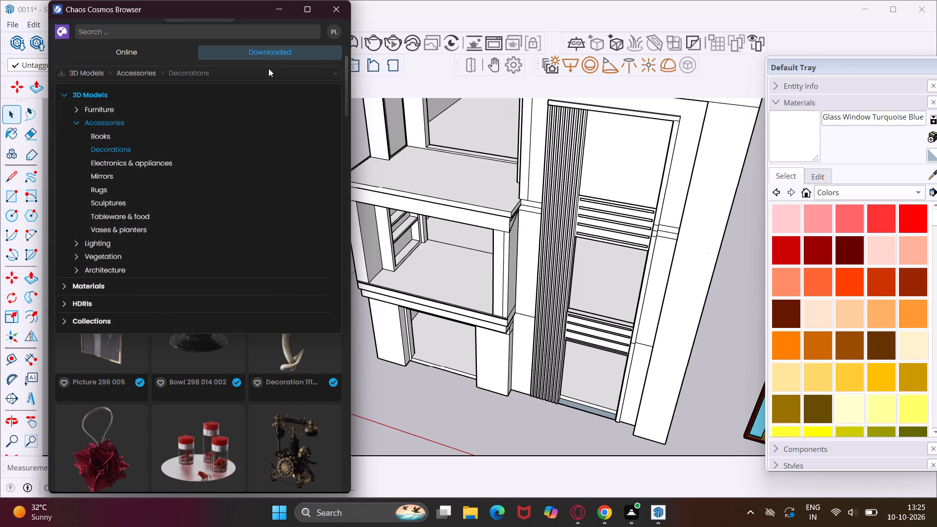
left_click(133, 135)
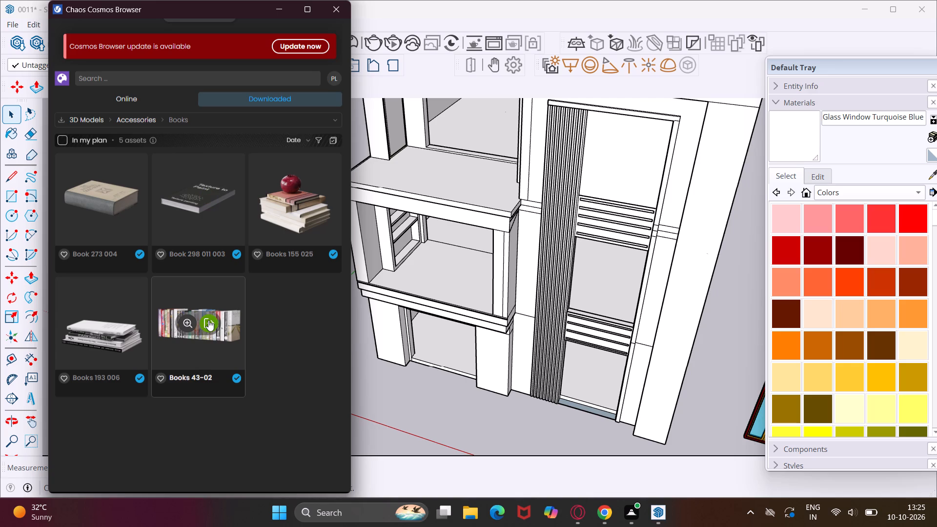
left_click(208, 320)
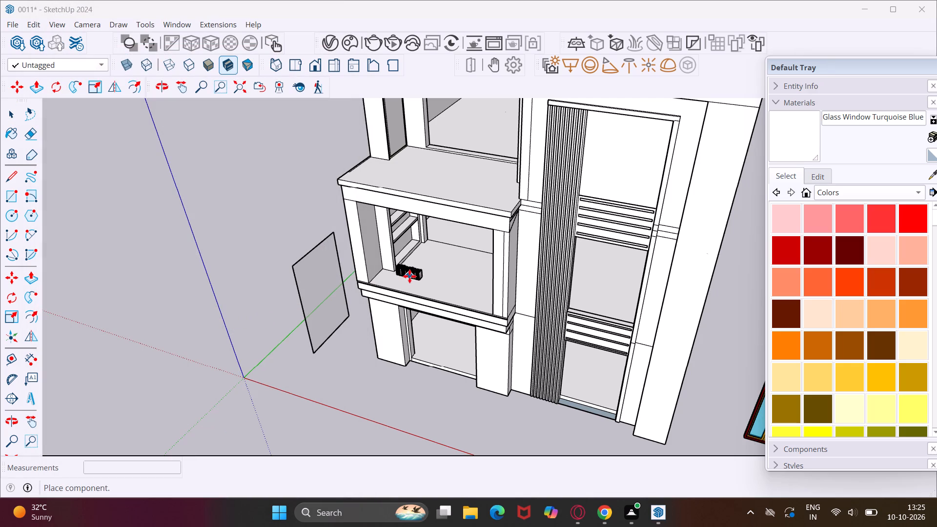
left_click(409, 276)
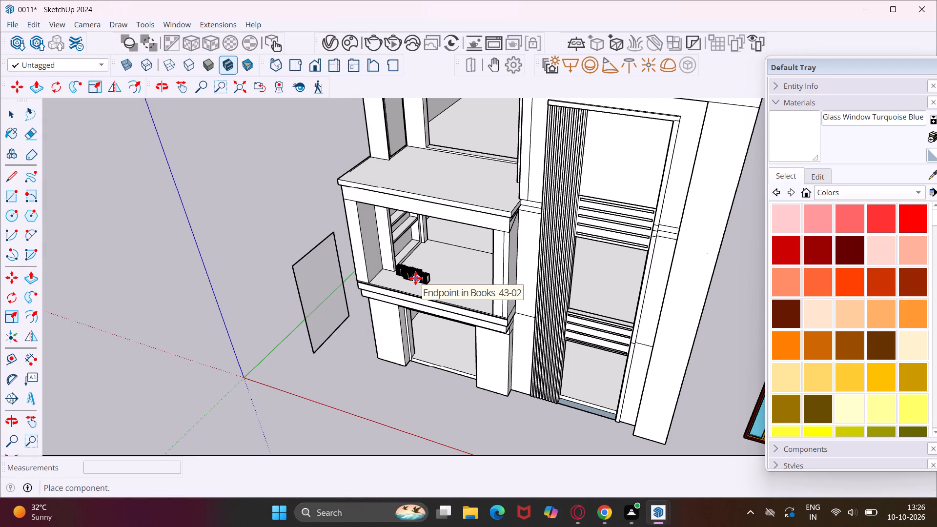
key("Escape")
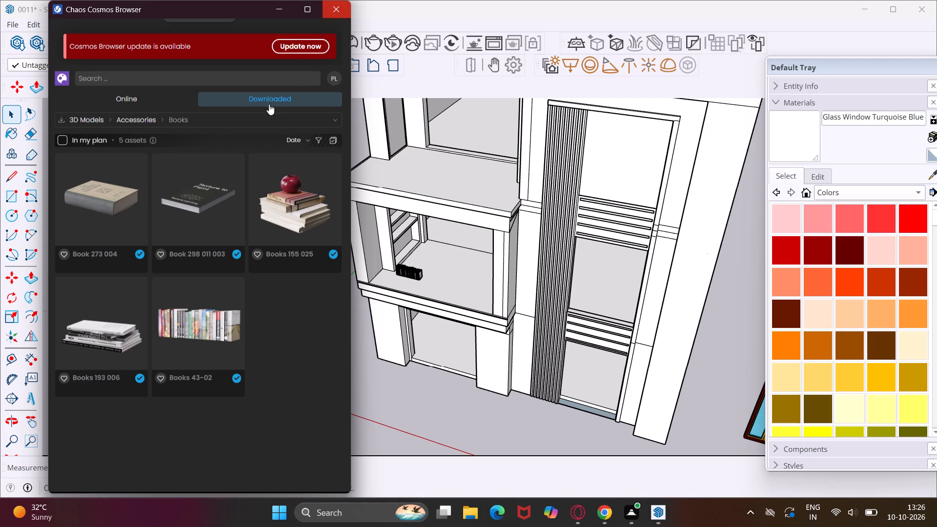
Insert the downloaded Books and Flask decoration from Chaos Cosmos once on the first-floor balcony's floor, beside the row of books.
left_click(243, 115)
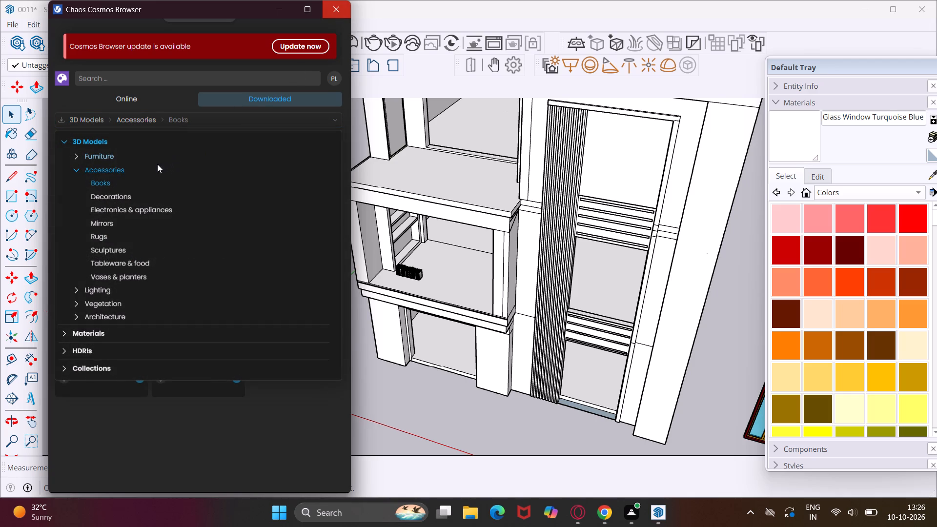
left_click(134, 194)
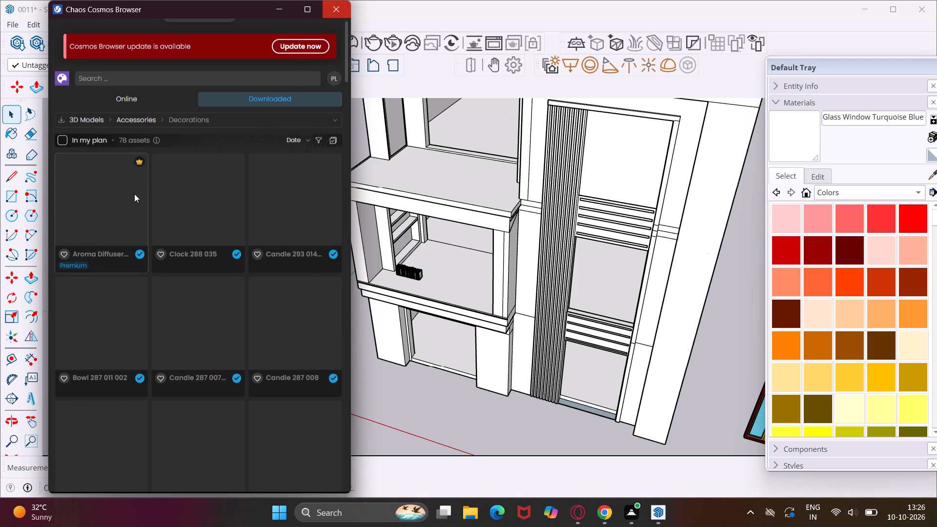
scroll(156, 275, "down", 3)
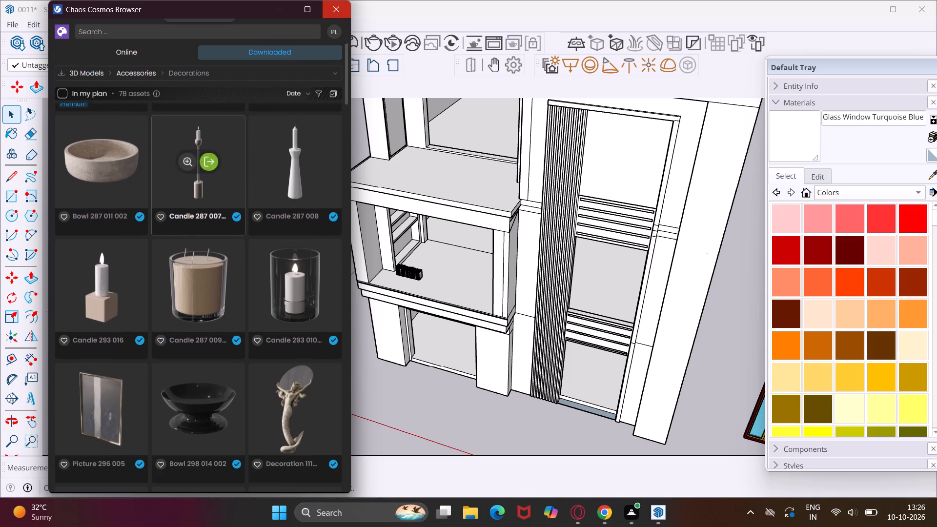
scroll(156, 276, "down", 4)
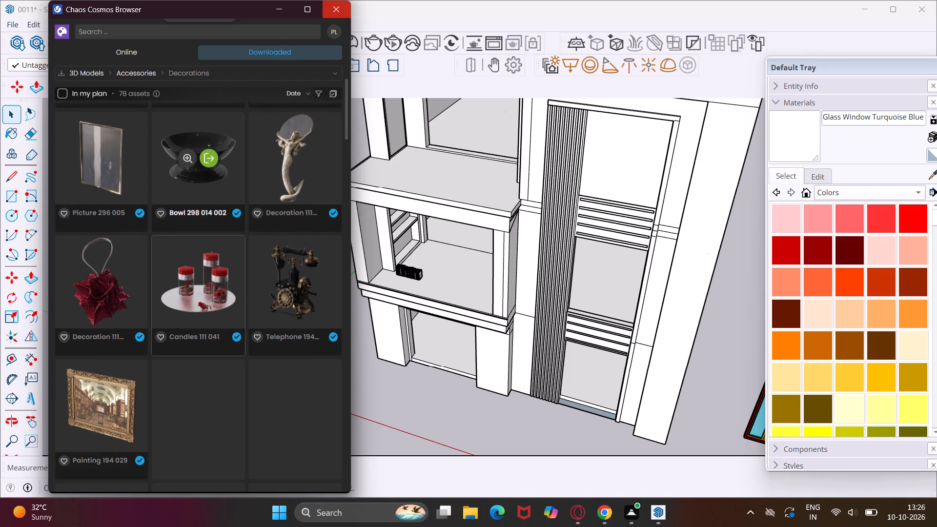
scroll(156, 276, "down", 6)
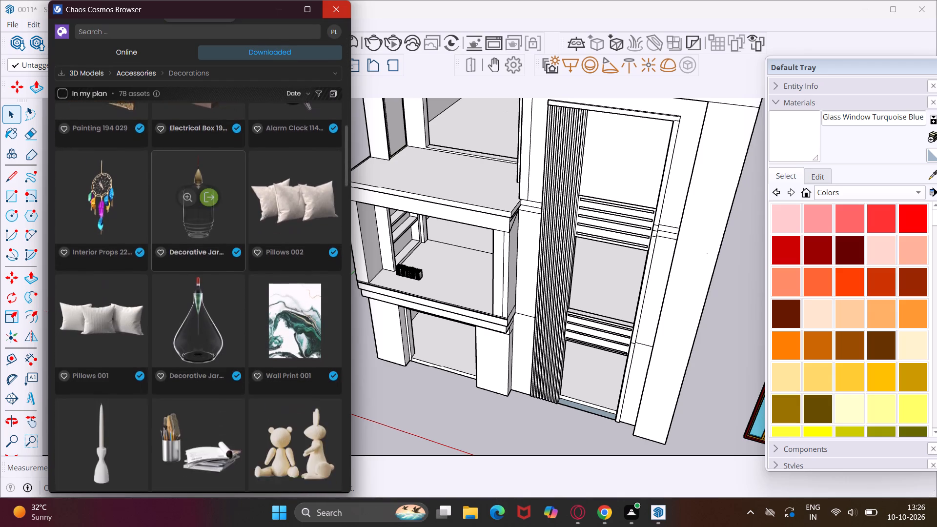
scroll(156, 276, "down", 4)
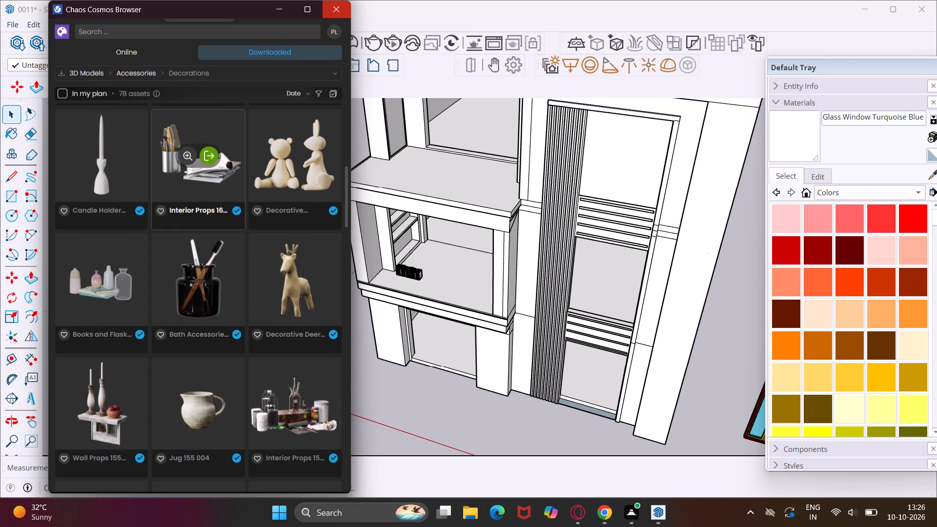
scroll(159, 280, "down", 2)
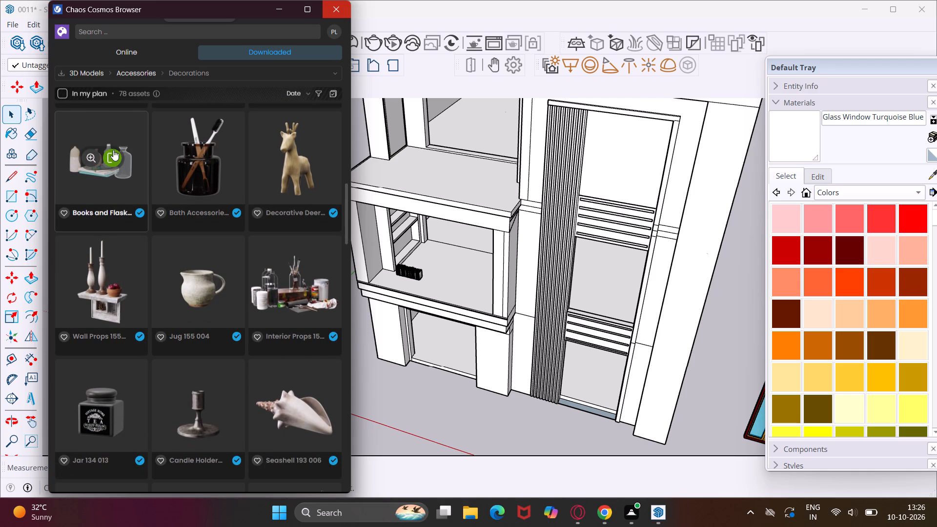
left_click(113, 150)
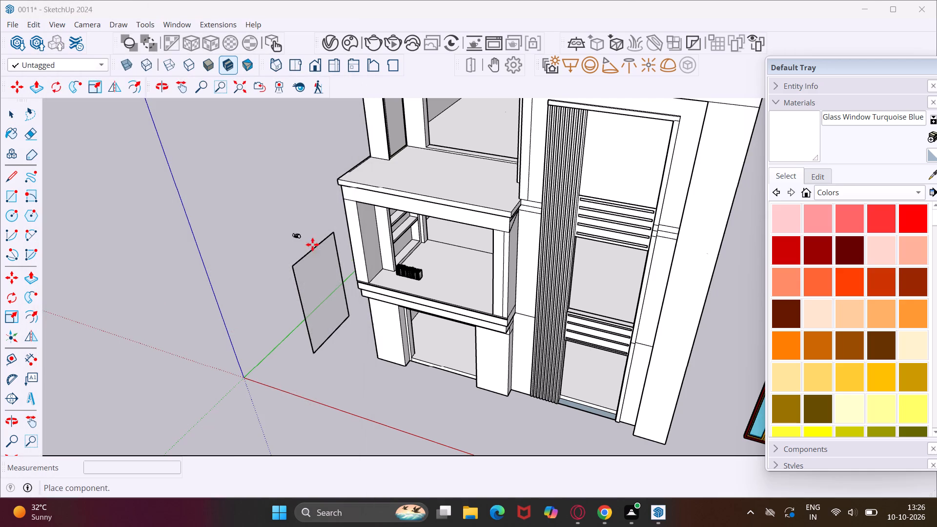
left_click(449, 288)
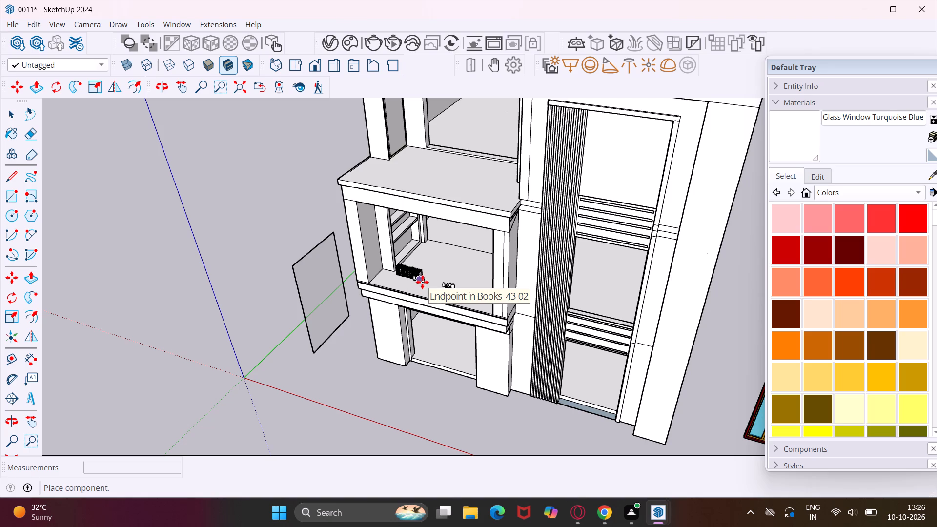
key("Escape")
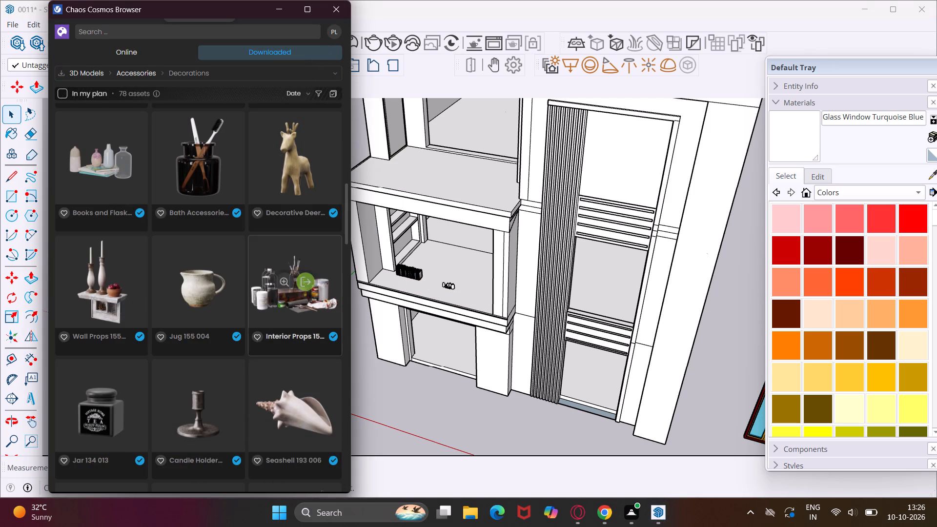
Browse the downloaded Chaos Cosmos decorations and vegetation models, inserting nothing, and close the asset browser.
scroll(317, 283, "down", 9)
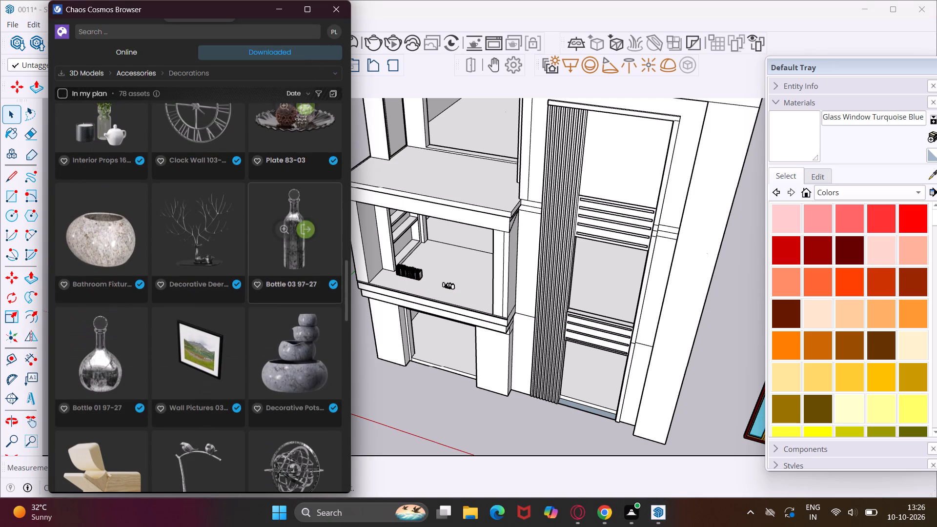
scroll(300, 297, "down", 5)
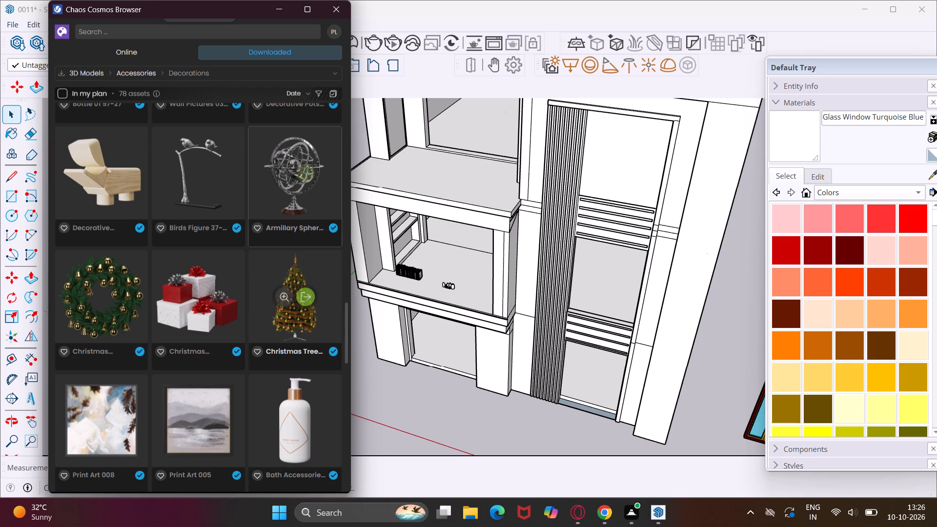
left_click(309, 75)
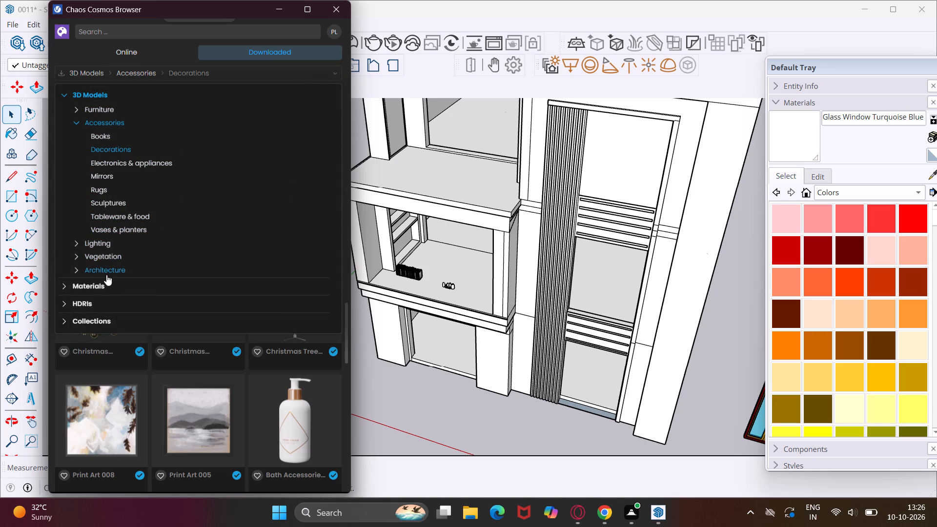
left_click(102, 257)
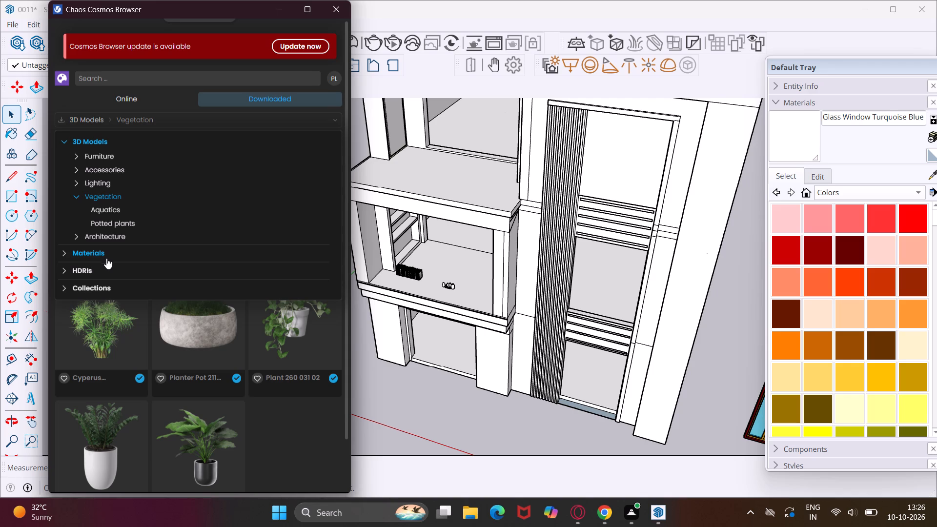
left_click(276, 442)
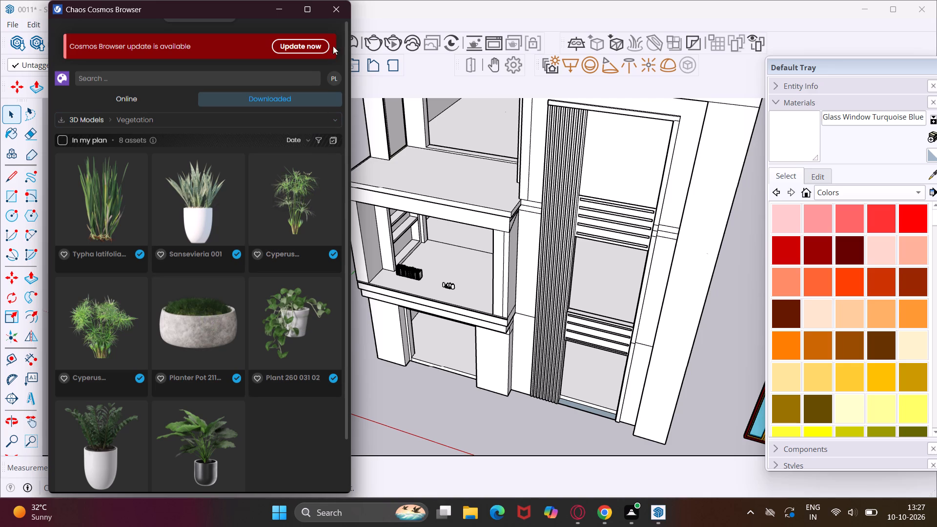
left_click(334, 3)
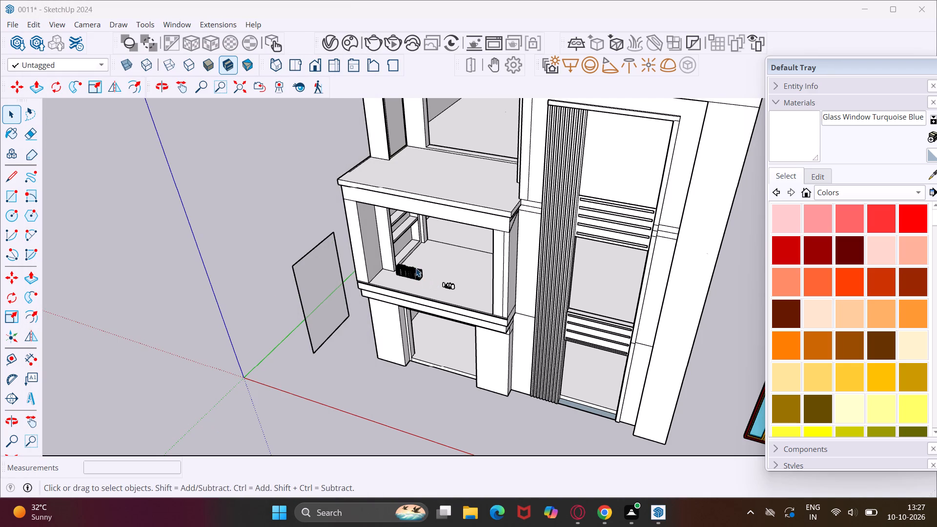
Rotate the row of books on the first-floor balcony's floor by 90 degrees, parallel to the shelved side opening.
scroll(416, 267, "up", 8)
left_click(418, 285)
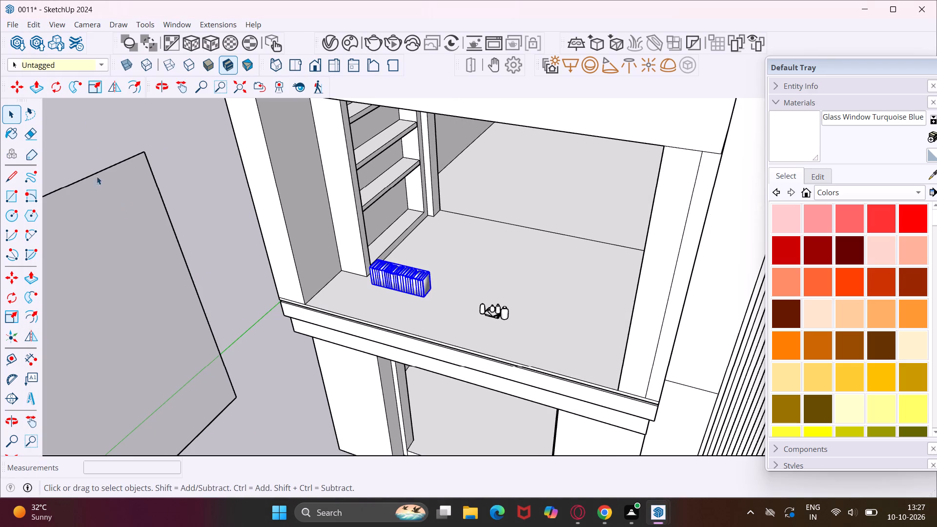
left_click(161, 83)
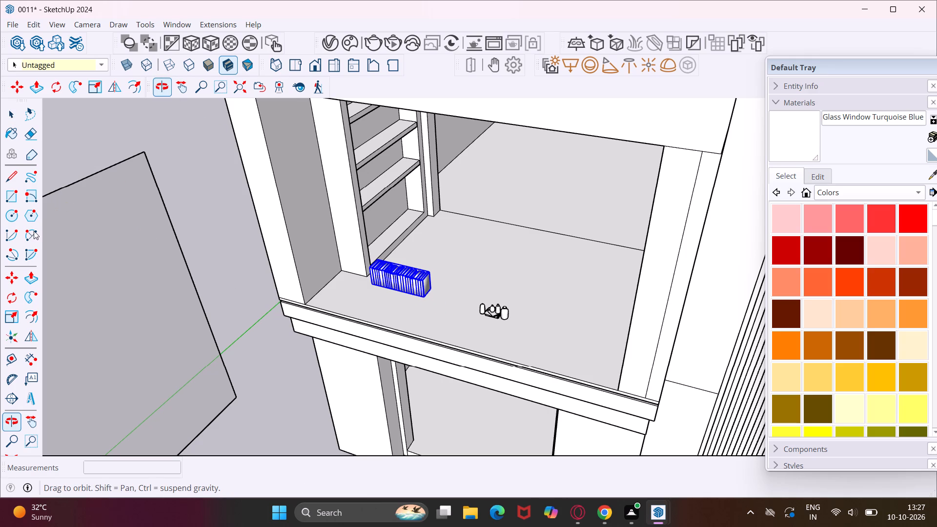
left_click(11, 295)
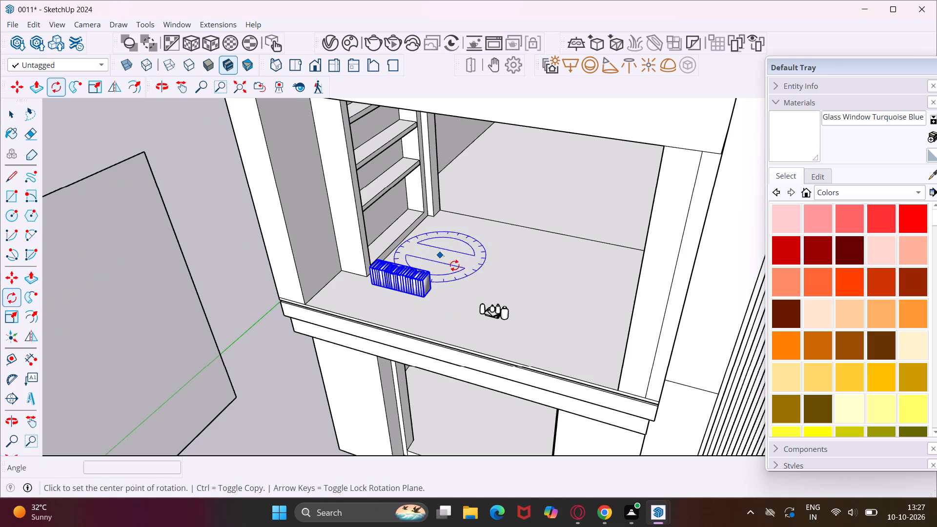
left_click(450, 304)
left_click(477, 316)
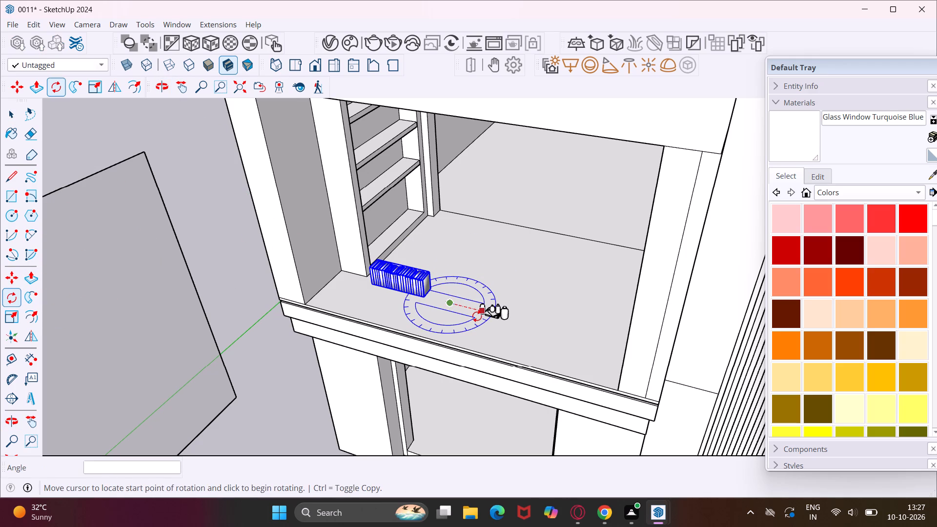
left_click(472, 281)
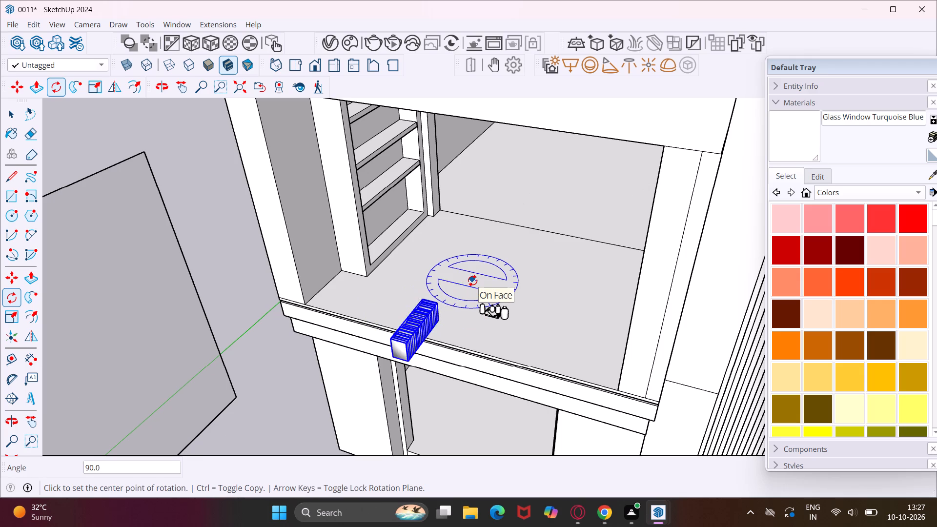
Move the rotated row of books about 8' 3 5/8" into the lowest compartment of the shelved side opening.
key("m")
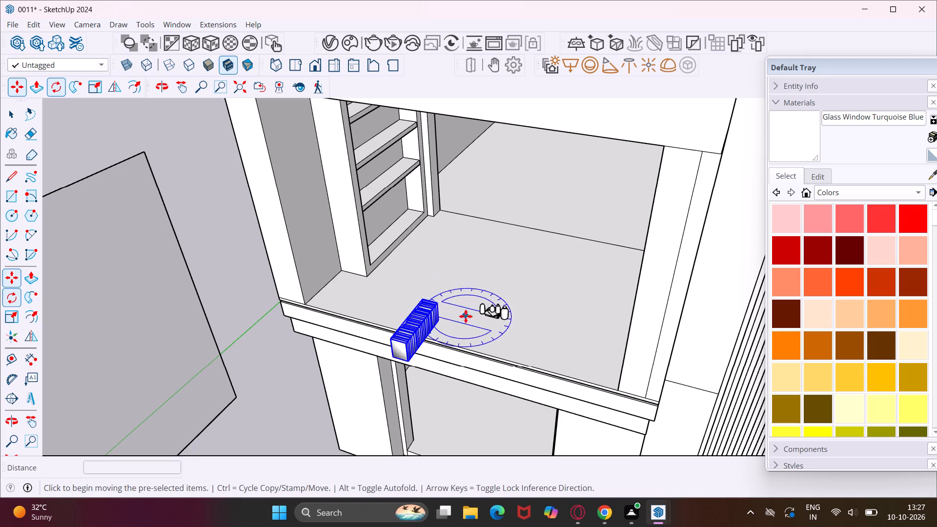
scroll(446, 324, "up", 3)
left_click(435, 320)
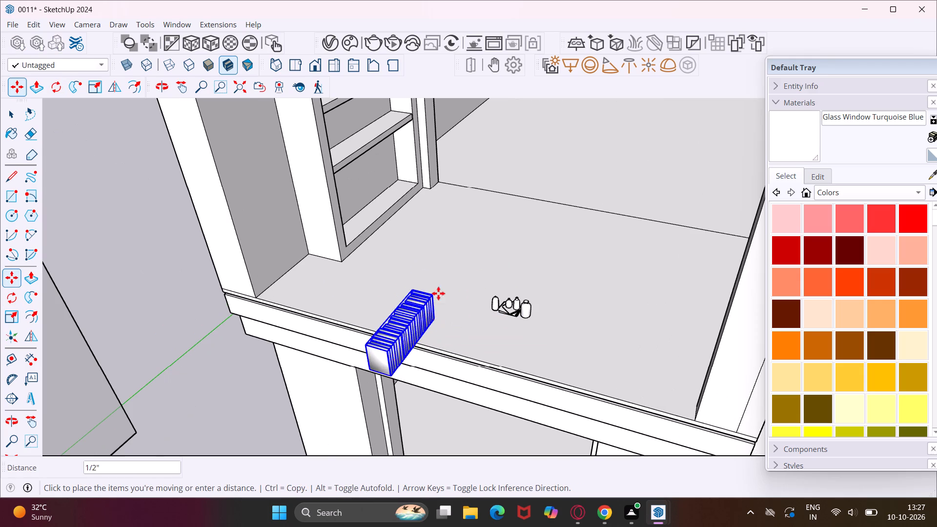
scroll(407, 186, "up", 2)
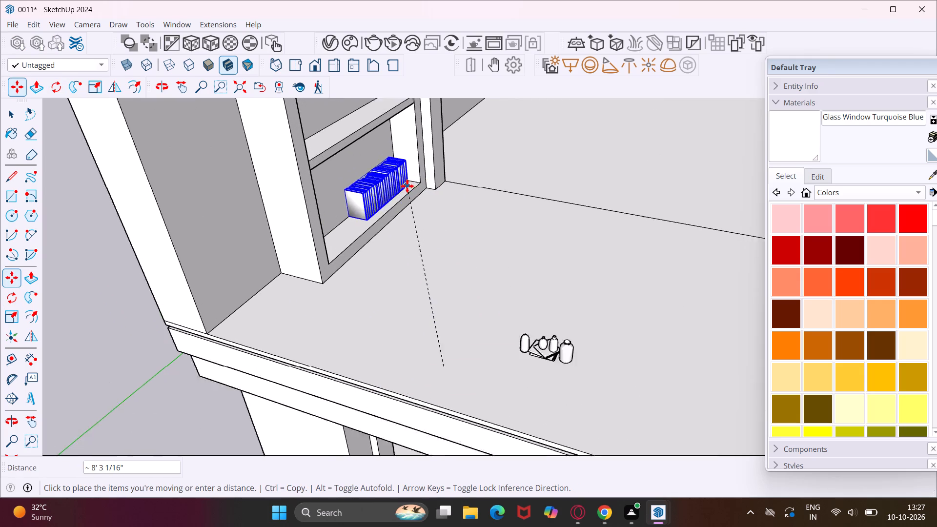
scroll(407, 186, "up", 5)
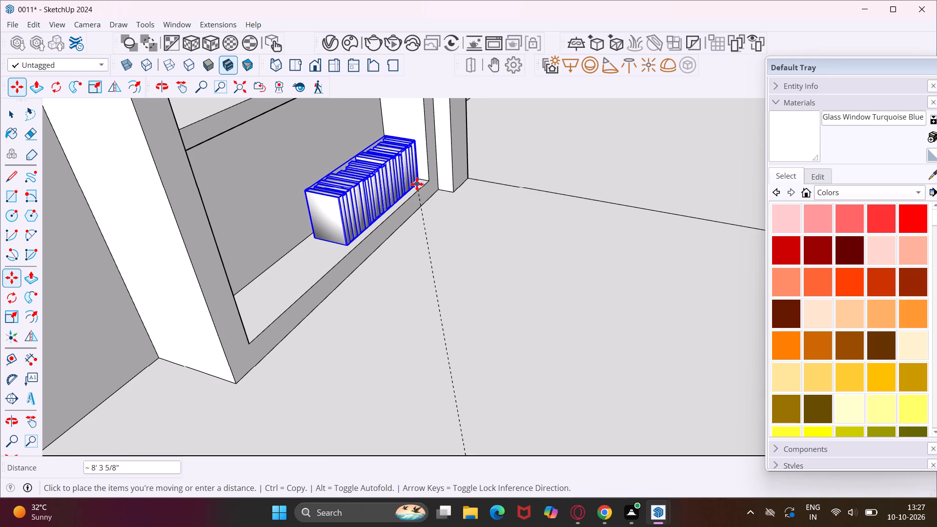
left_click(417, 184)
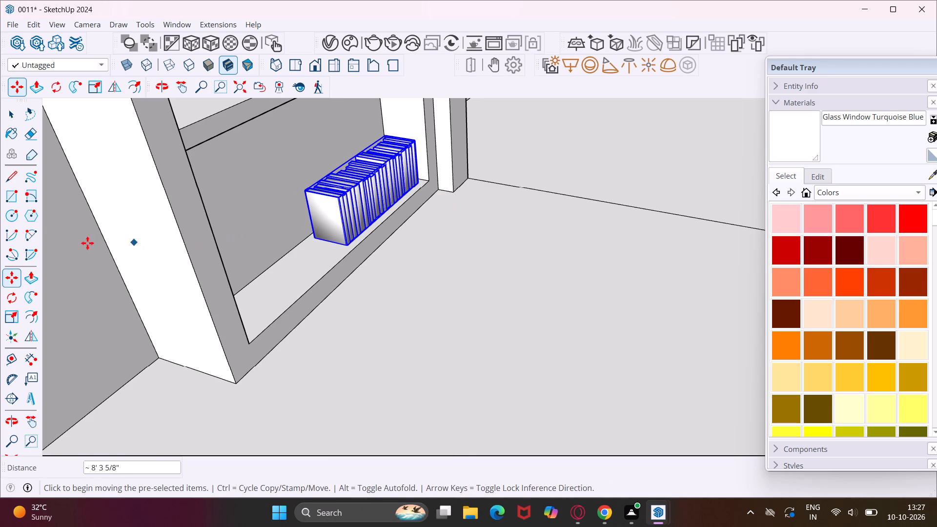
Stretch the row of books along the red axis by a factor of about 1.56 to fill the lowest compartment's length.
left_click(15, 307)
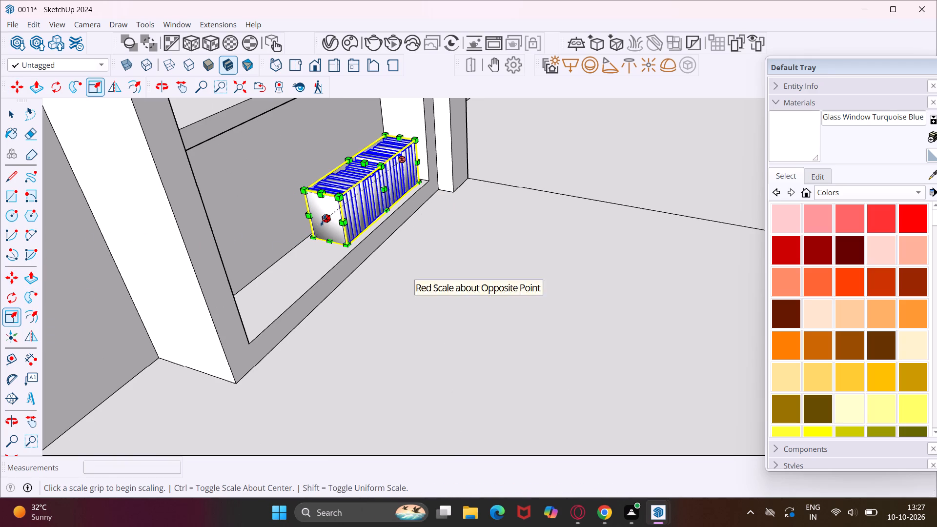
left_click_drag(323, 220, 299, 241)
left_click(272, 260)
left_click_drag(299, 240, 286, 249)
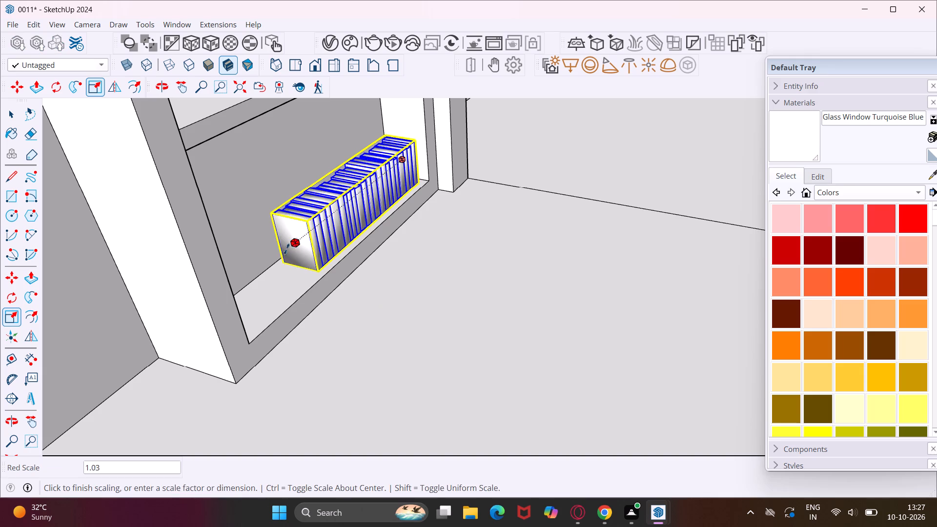
left_click_drag(286, 249, 234, 287)
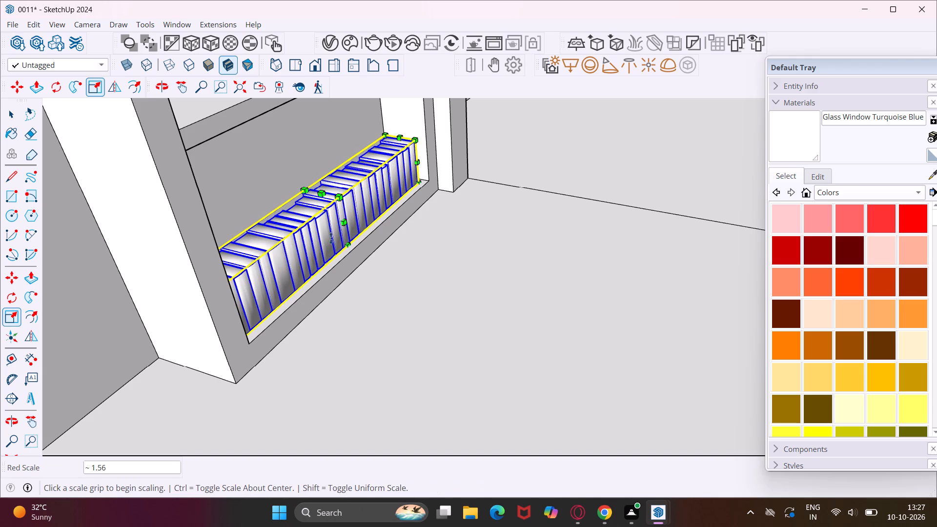
Examine how the stretched row of books fits between the ends of the lowest shelf compartment.
middle_click_drag(298, 243, 206, 263)
scroll(233, 254, "up", 1)
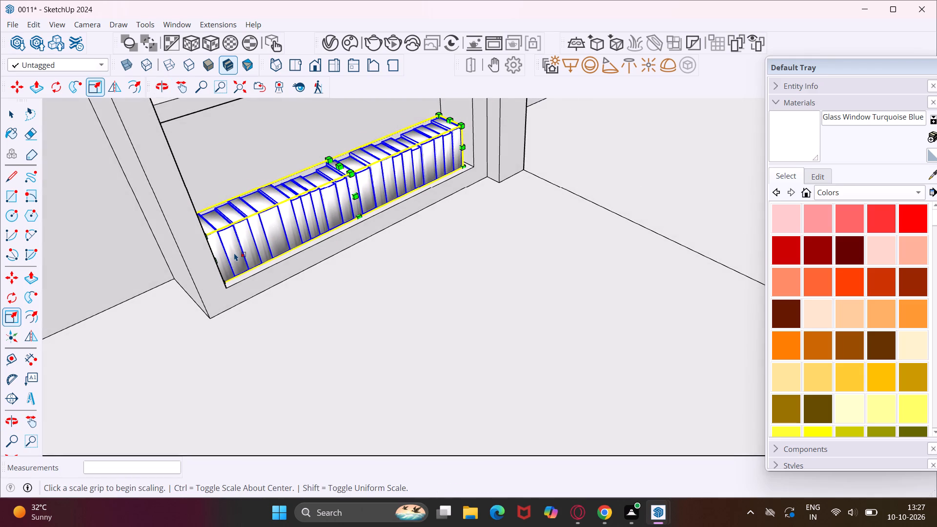
scroll(234, 253, "up", 5)
middle_click_drag(236, 253, 176, 265)
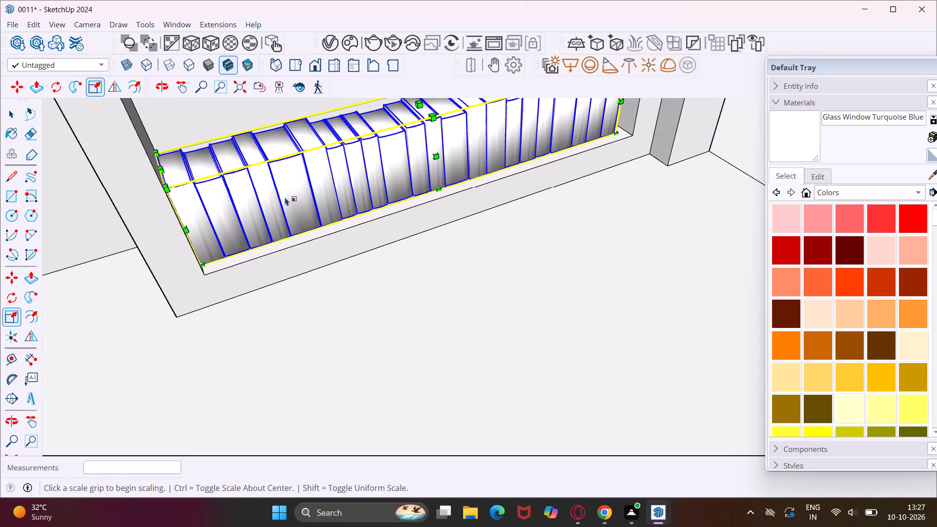
scroll(285, 197, "down", 4)
middle_click_drag(286, 197, 425, 179)
scroll(425, 179, "down", 6)
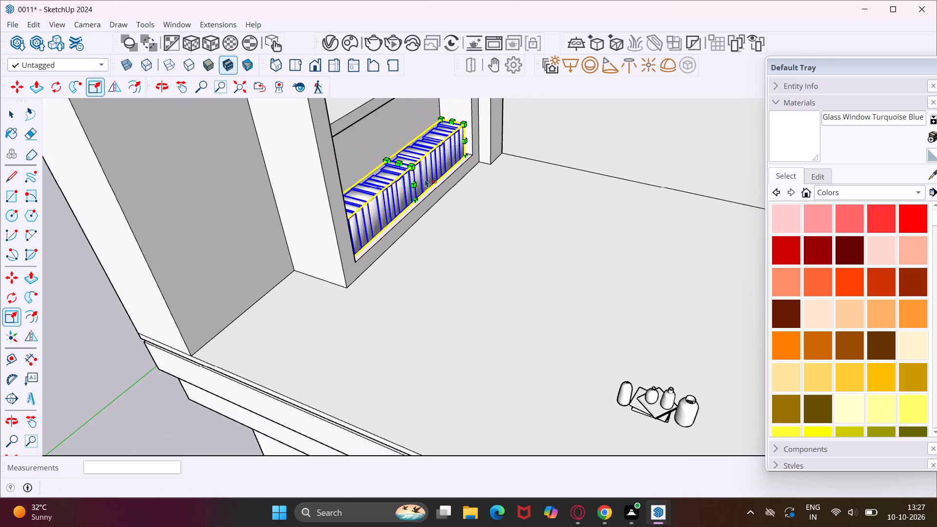
scroll(425, 179, "down", 10)
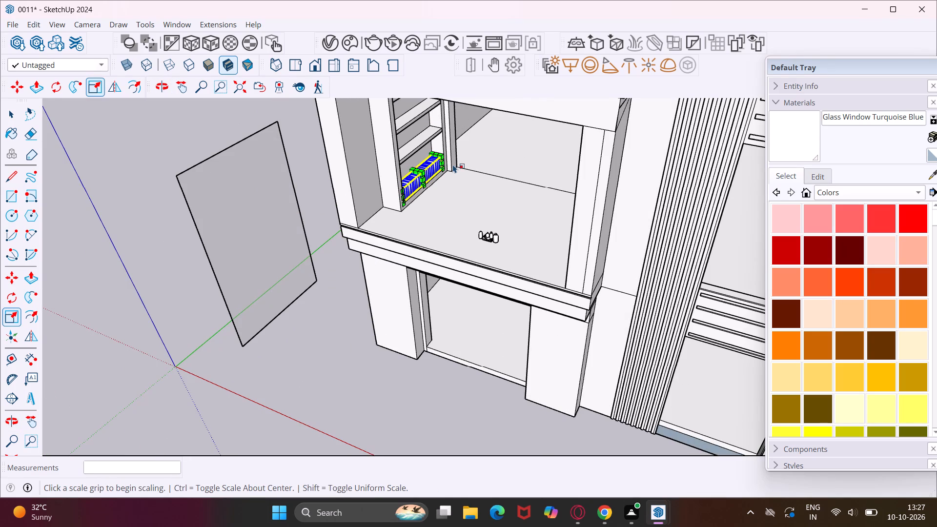
Copy the stretched row of books about 2' 10 15/16" up onto the second shelf of the side opening.
key("m")
scroll(441, 171, "up", 5)
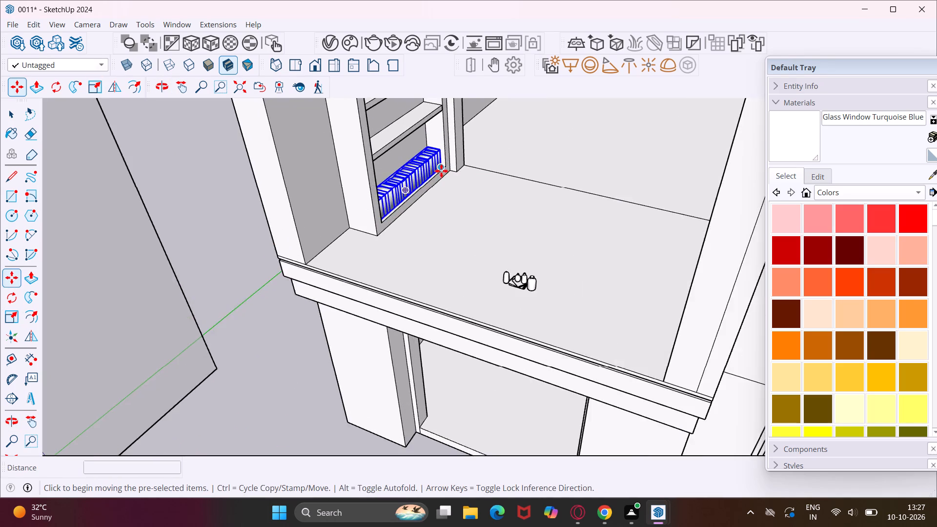
scroll(441, 171, "up", 7)
left_click(441, 163)
scroll(439, 160, "down", 2)
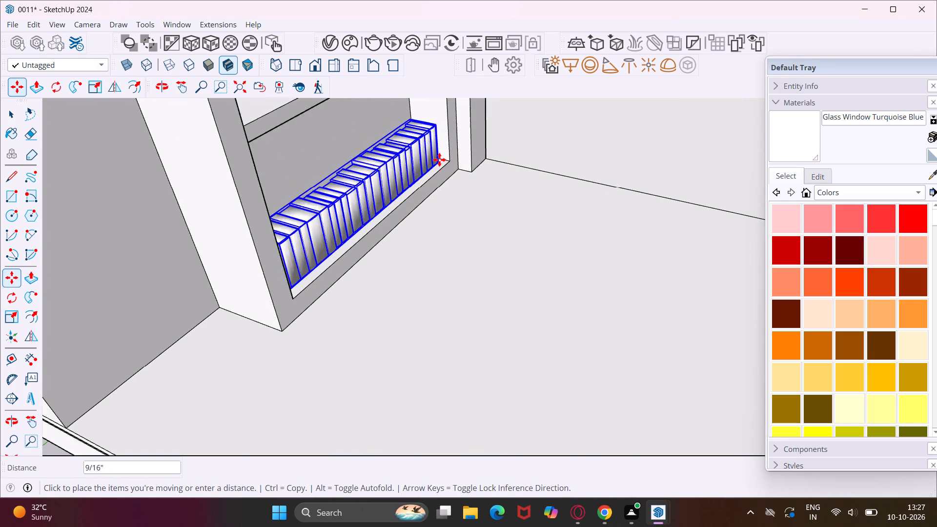
scroll(439, 160, "down", 10)
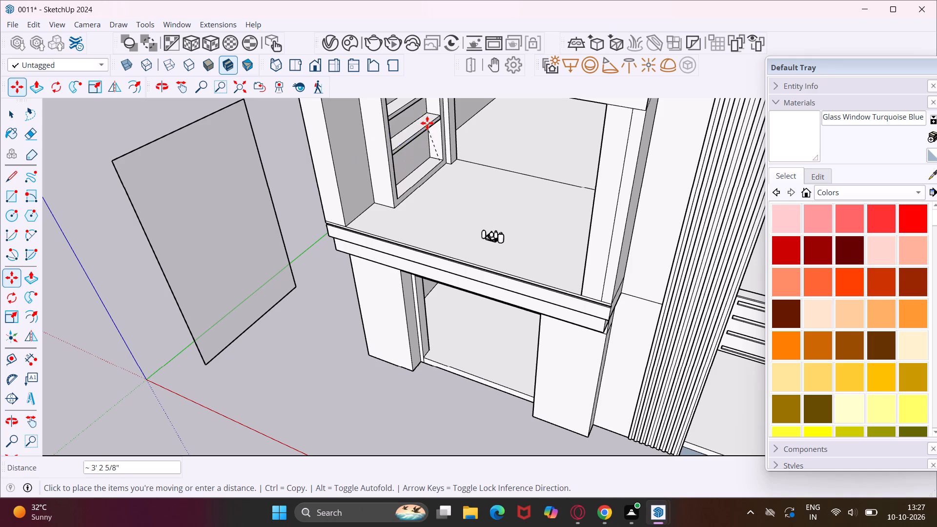
scroll(440, 115, "up", 3)
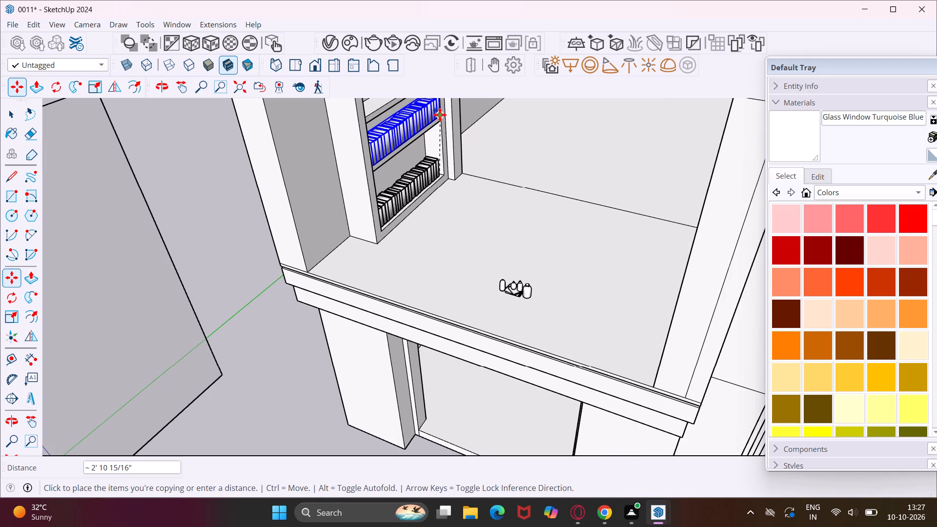
left_click(440, 115)
Copy the second shelf's row of books 3' 9 7/8" up to the fourth level, skipping the third shelf, and leave the Move tool.
middle_click_drag(440, 115, 395, 127)
scroll(392, 128, "down", 4)
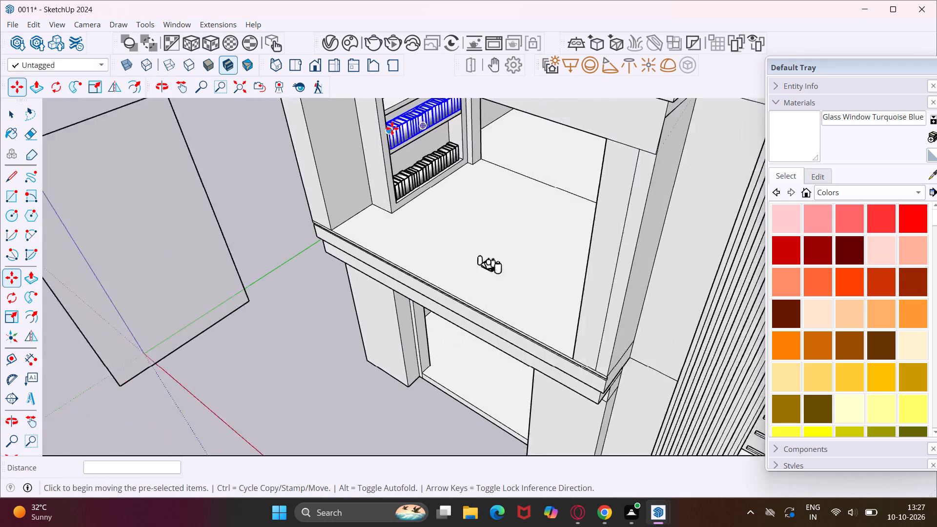
scroll(393, 133, "down", 4)
middle_click_drag(417, 160, 523, 79)
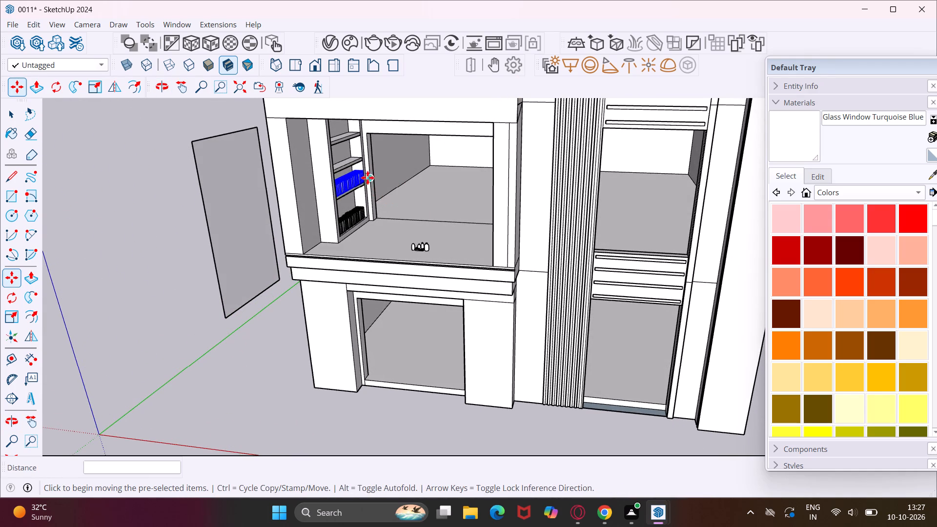
scroll(367, 177, "up", 8)
left_click(358, 188)
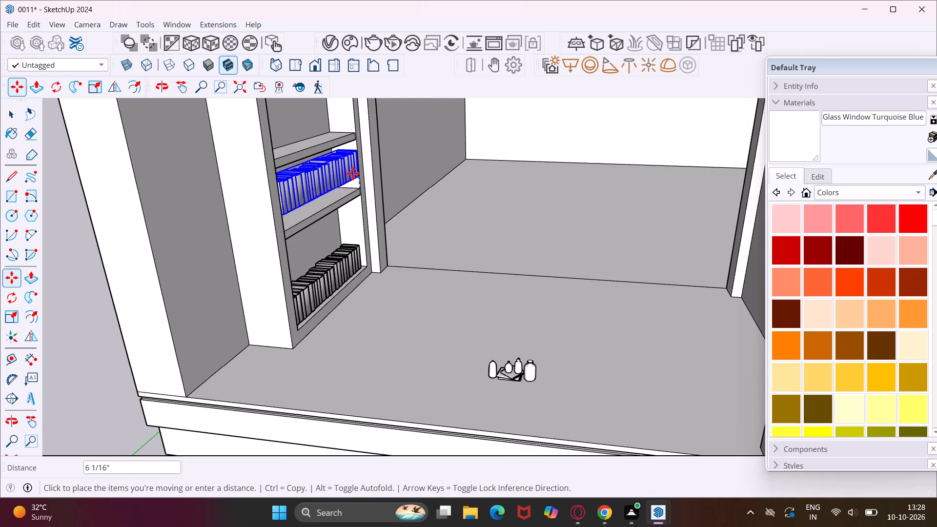
scroll(352, 169, "down", 7)
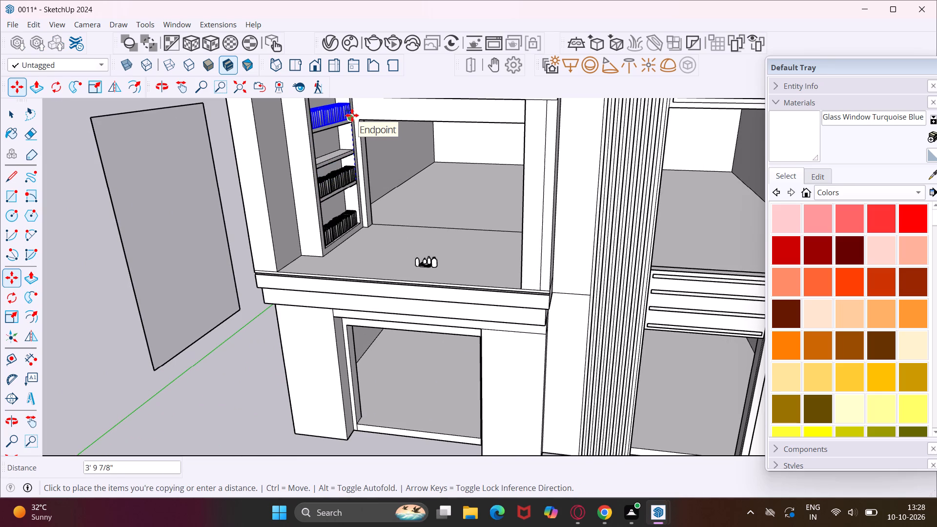
left_click(352, 115)
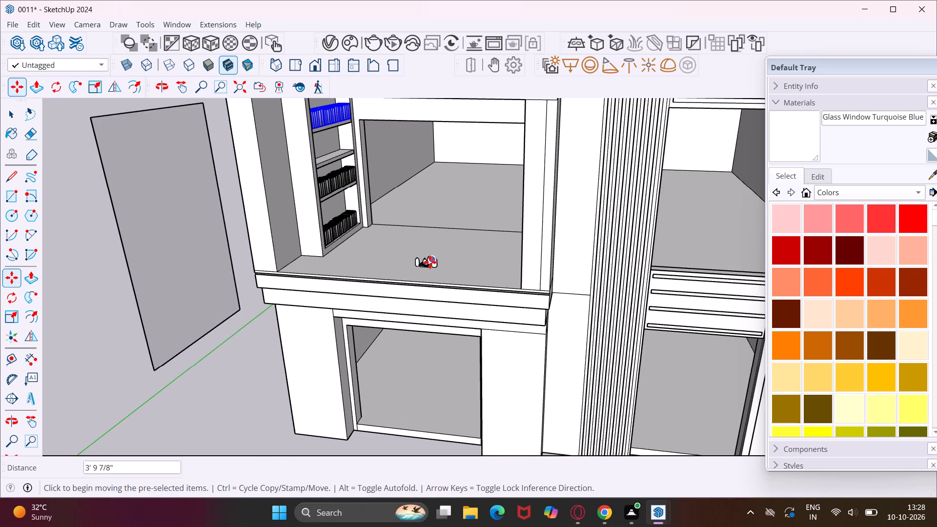
key("Escape")
key("space")
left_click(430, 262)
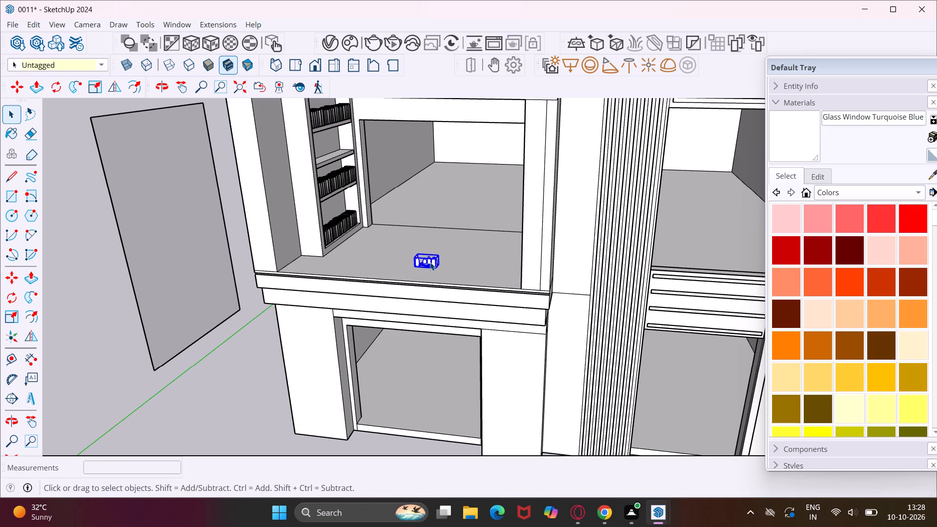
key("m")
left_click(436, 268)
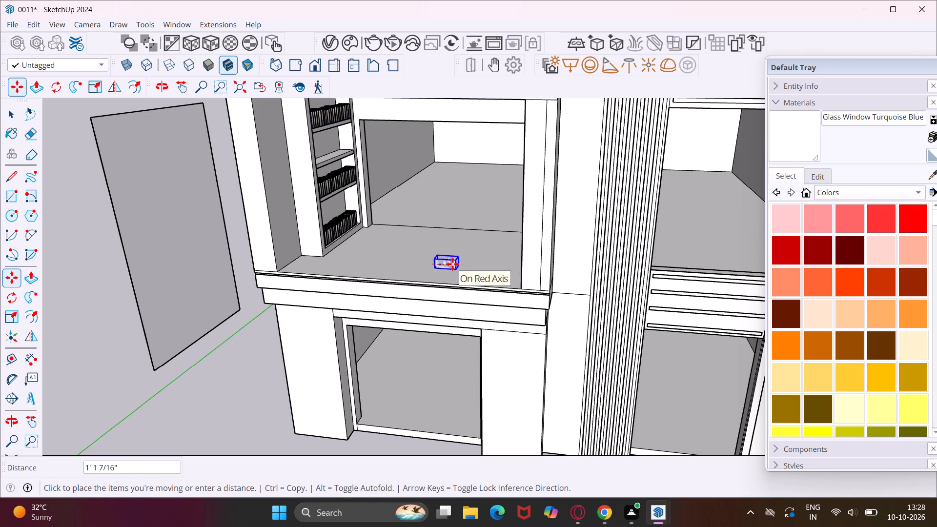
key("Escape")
Rotate the bottle-and-book decor set on the first-floor slab by about 96 degrees around the vertical axis.
left_click(12, 301)
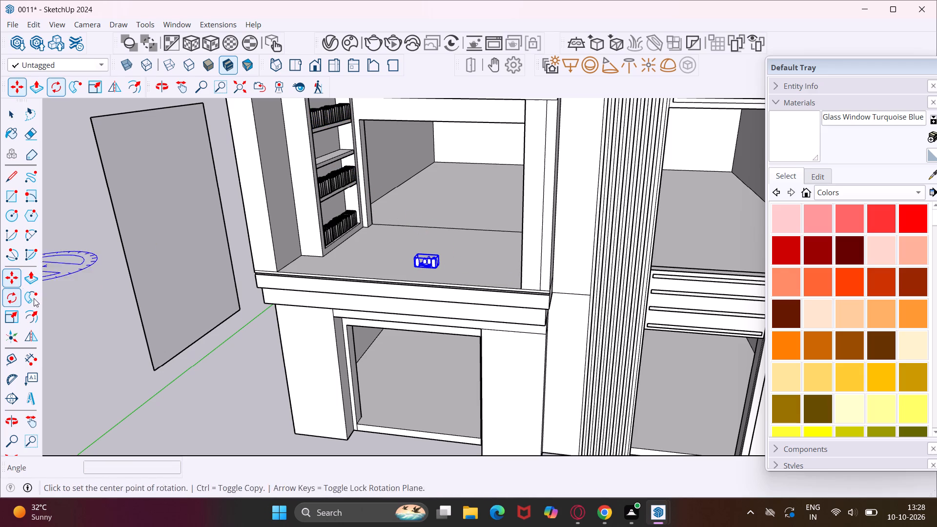
left_click(445, 272)
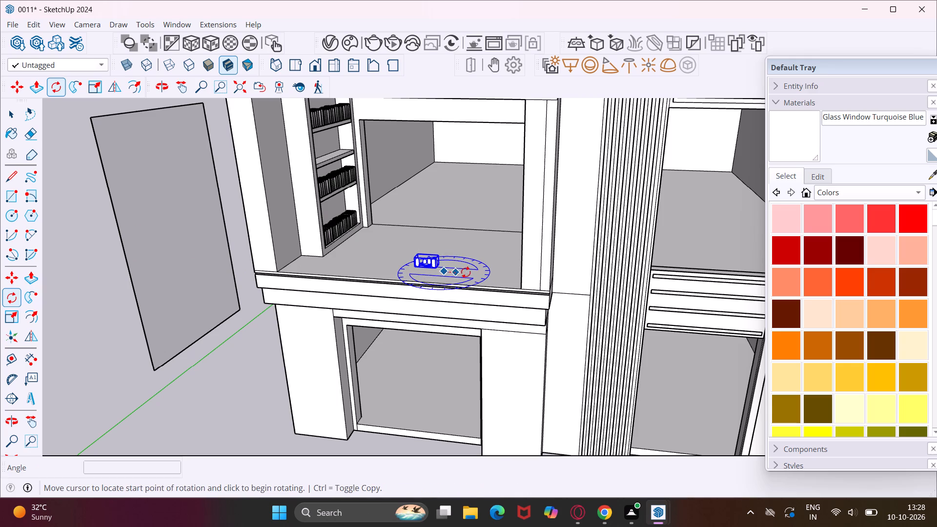
left_click(481, 273)
left_click(462, 230)
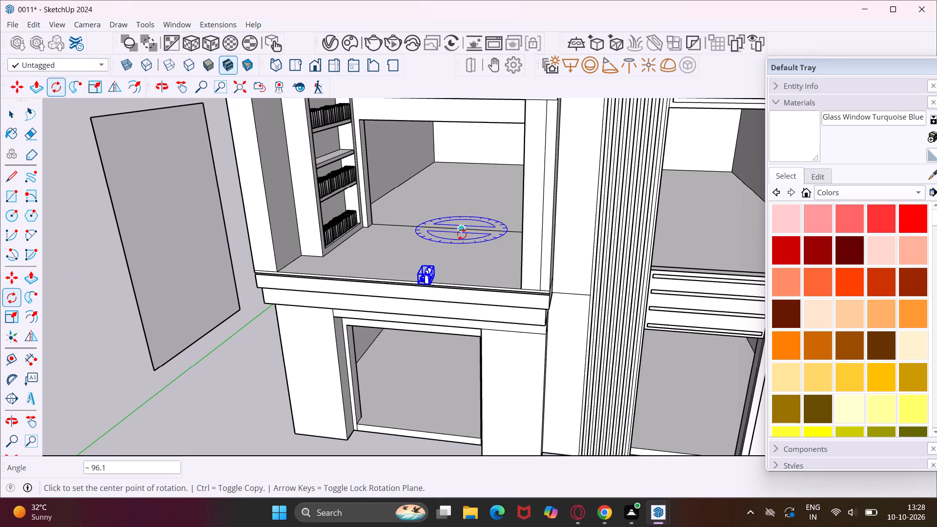
Move the decor set about 10' 11 3/4" from the floor up onto the empty third shelf of the side opening.
key("m")
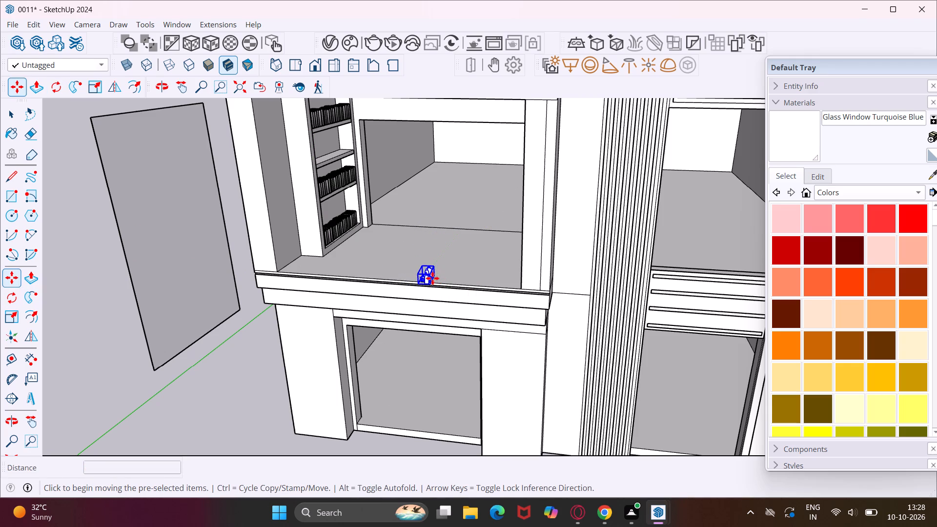
scroll(432, 278, "up", 12)
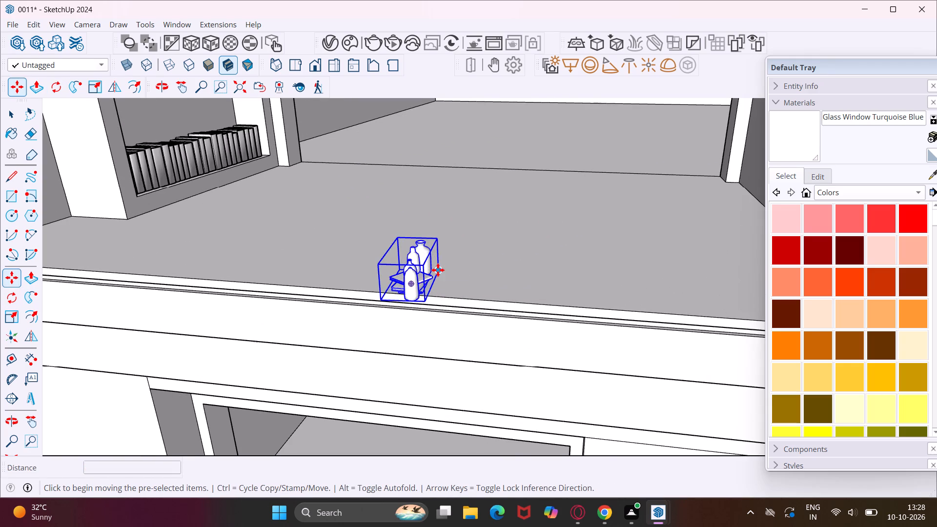
scroll(439, 270, "up", 1)
left_click(439, 270)
scroll(439, 262, "down", 18)
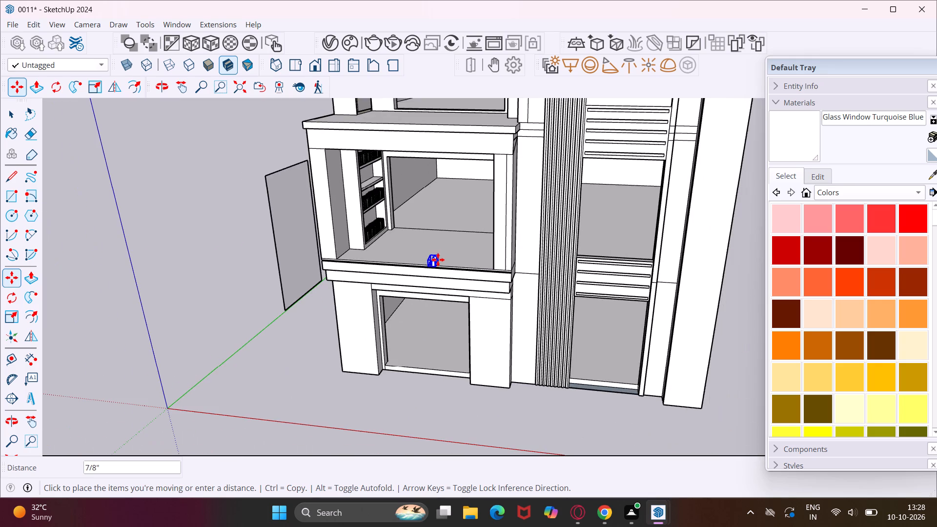
scroll(378, 183, "up", 3)
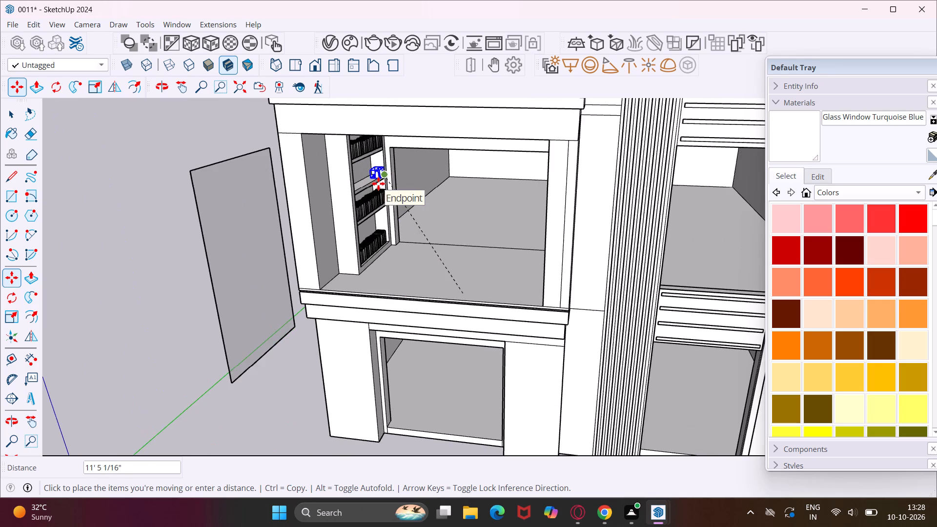
scroll(378, 183, "up", 5)
middle_click_drag(381, 173, 366, 173)
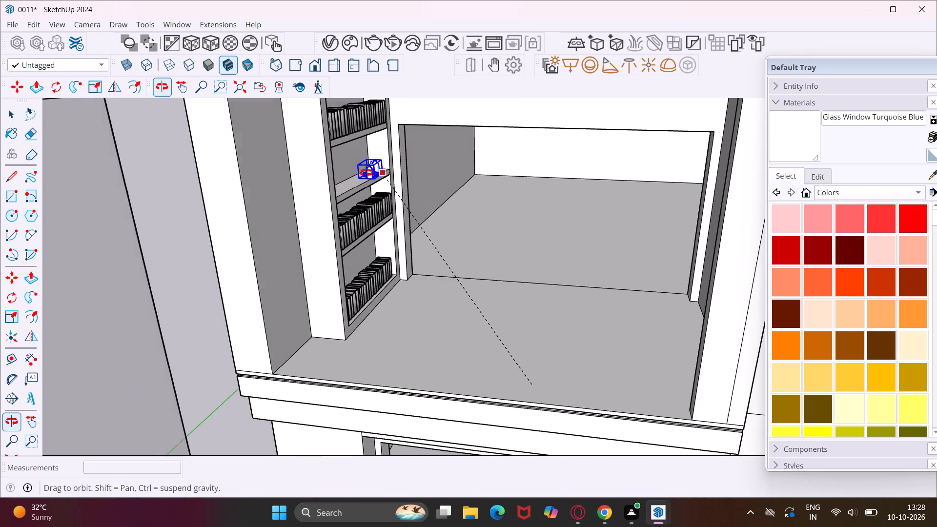
middle_click_drag(366, 173, 342, 176)
scroll(384, 167, "up", 9)
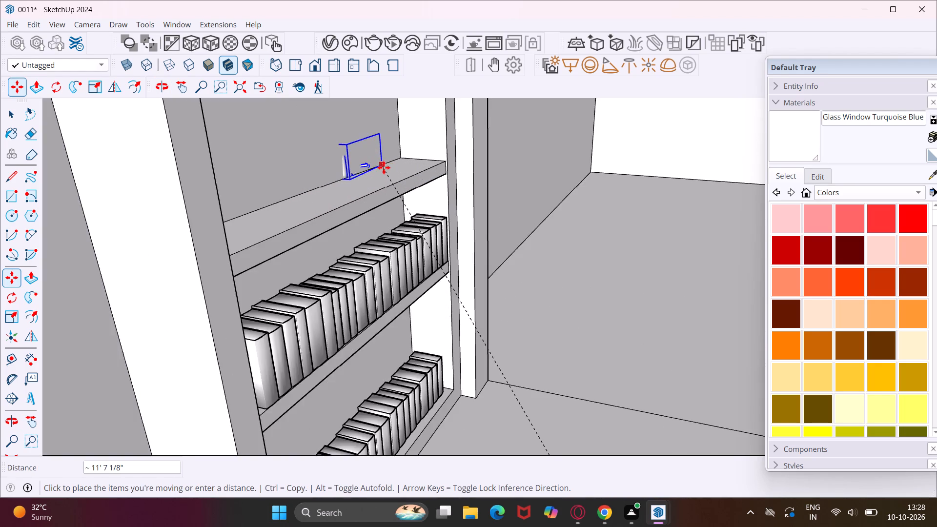
scroll(384, 167, "up", 3)
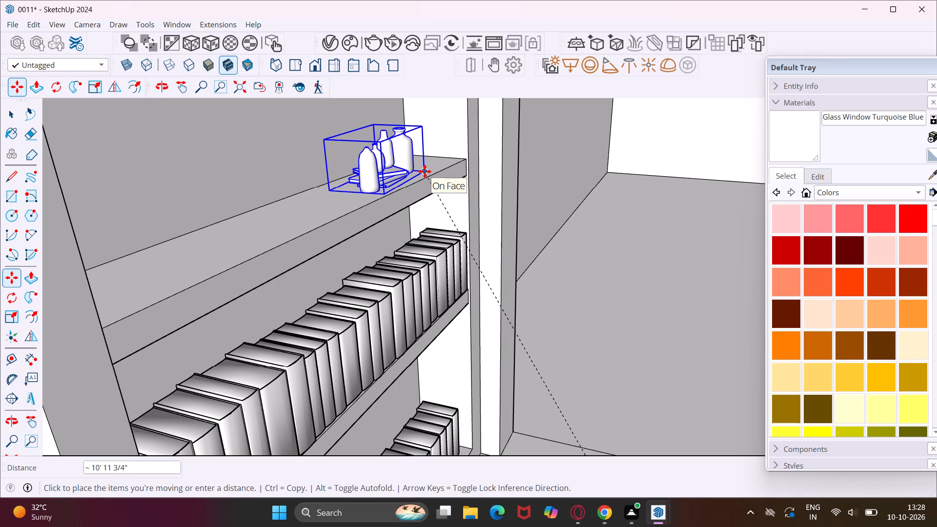
left_click(425, 171)
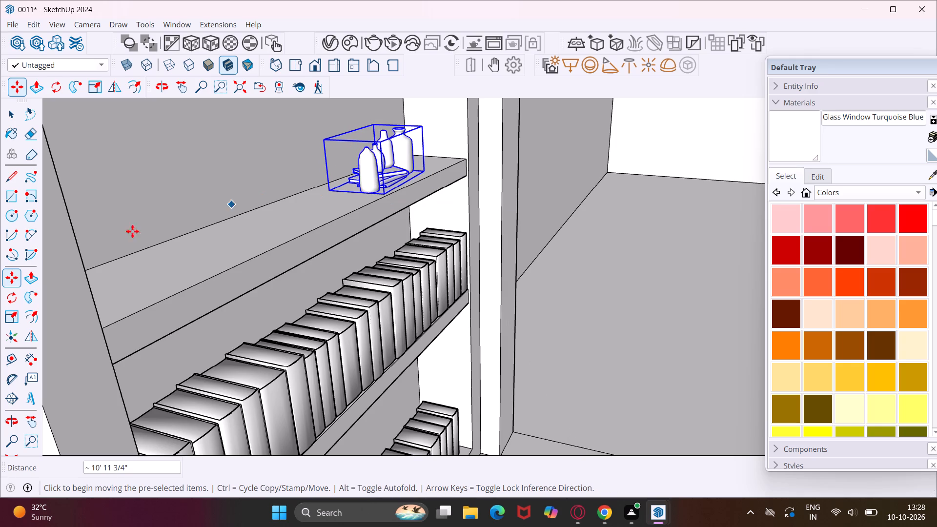
Stretch the decor set along the red axis by a factor of about 2.69 to spread it along the shelf.
left_click(18, 314)
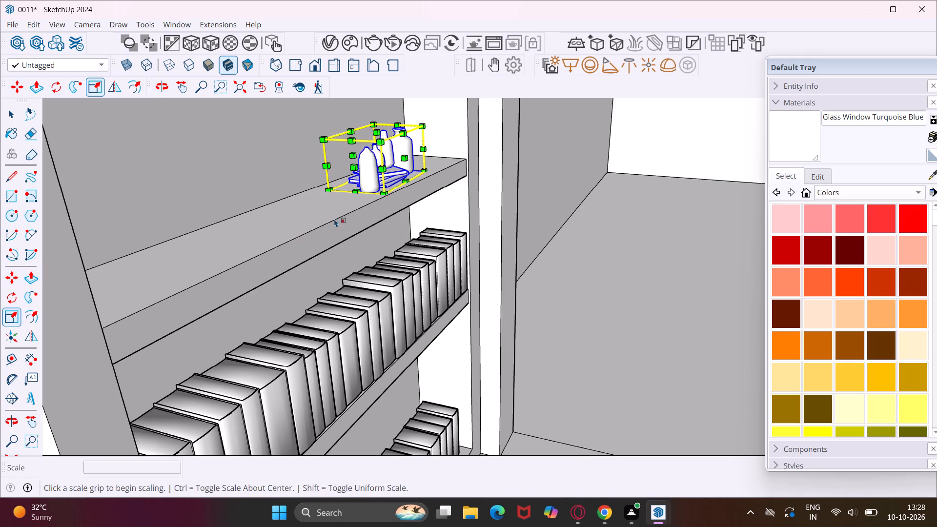
left_click_drag(354, 169, 275, 196)
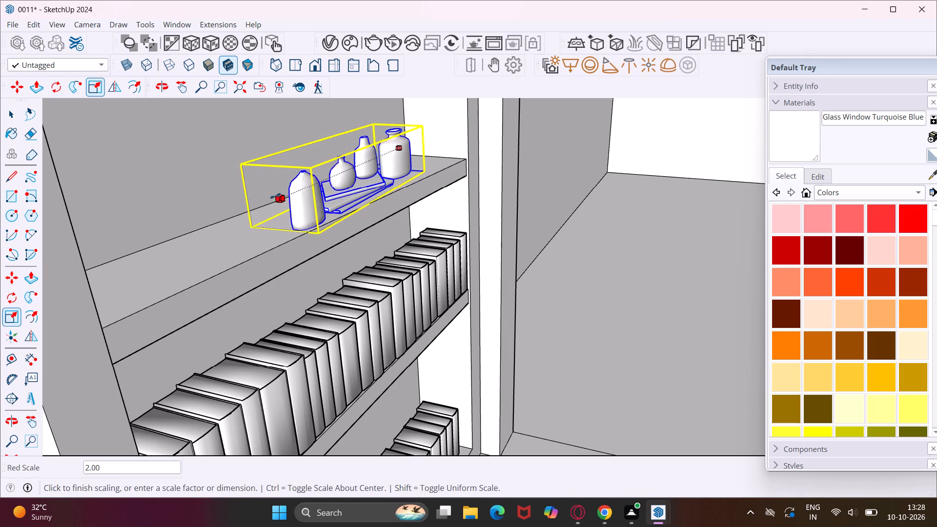
left_click_drag(275, 196, 223, 219)
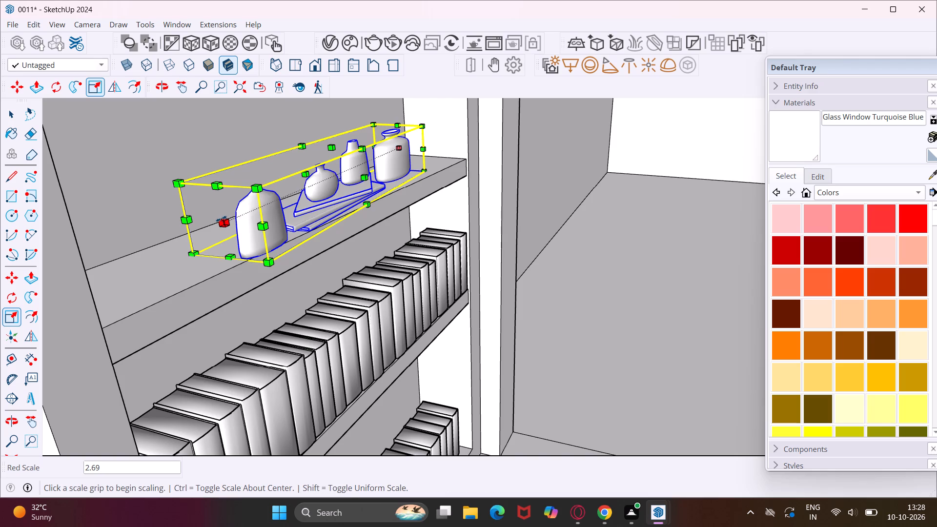
Shift the stretched decor set about 2" toward the back of the third shelf.
key("m")
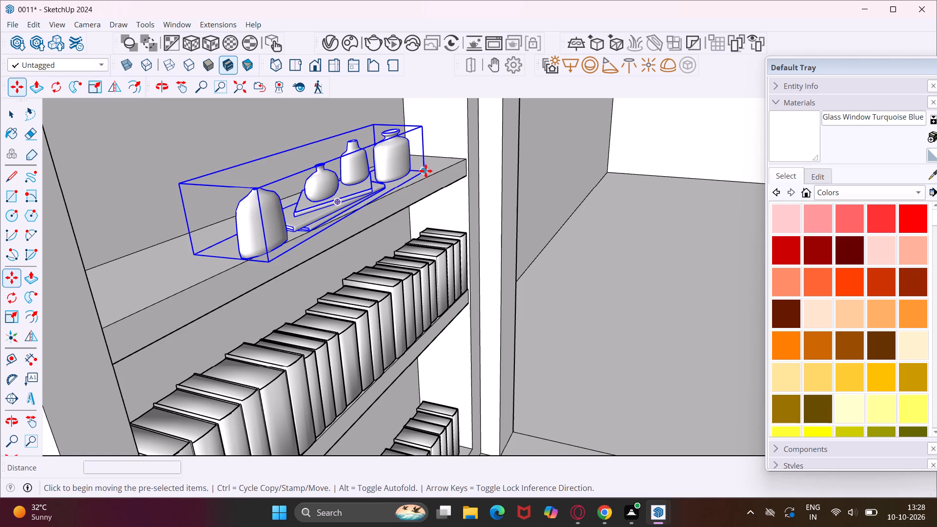
left_click(426, 171)
left_click(415, 171)
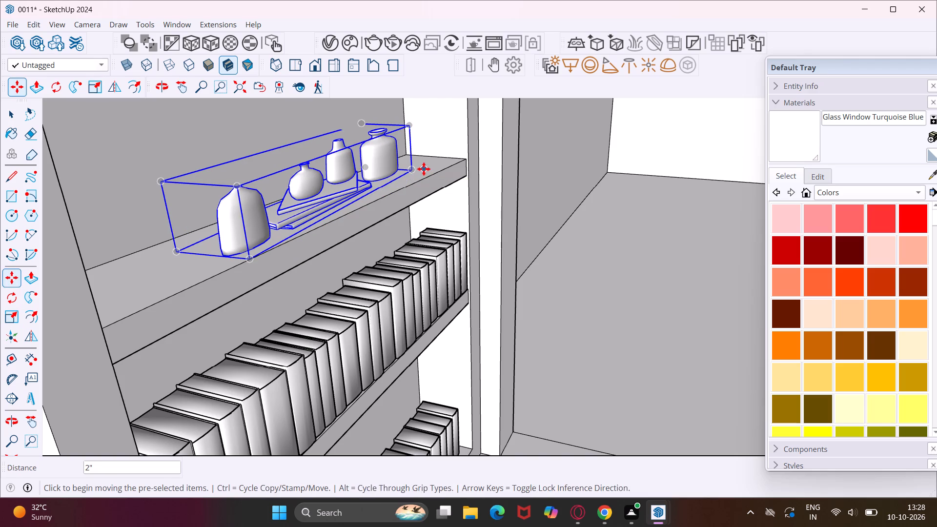
middle_click_drag(414, 171, 387, 179)
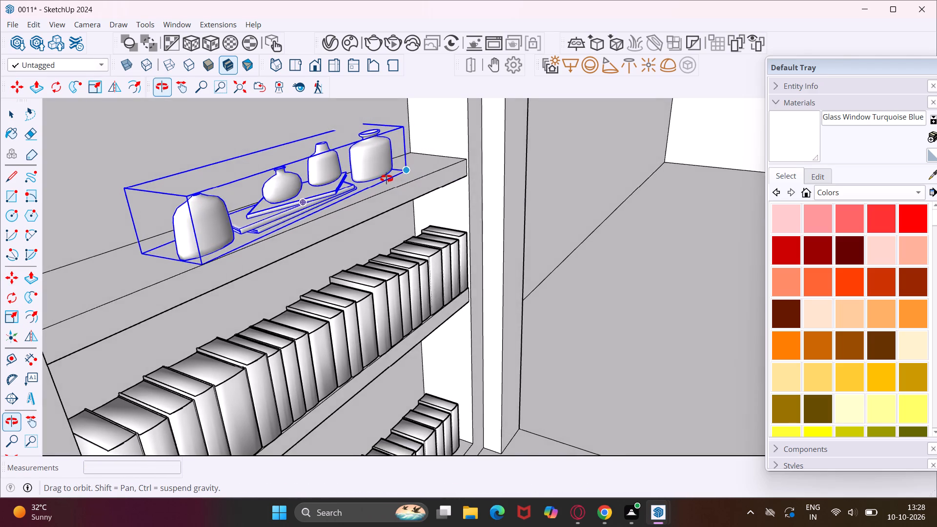
middle_click_drag(387, 179, 456, 171)
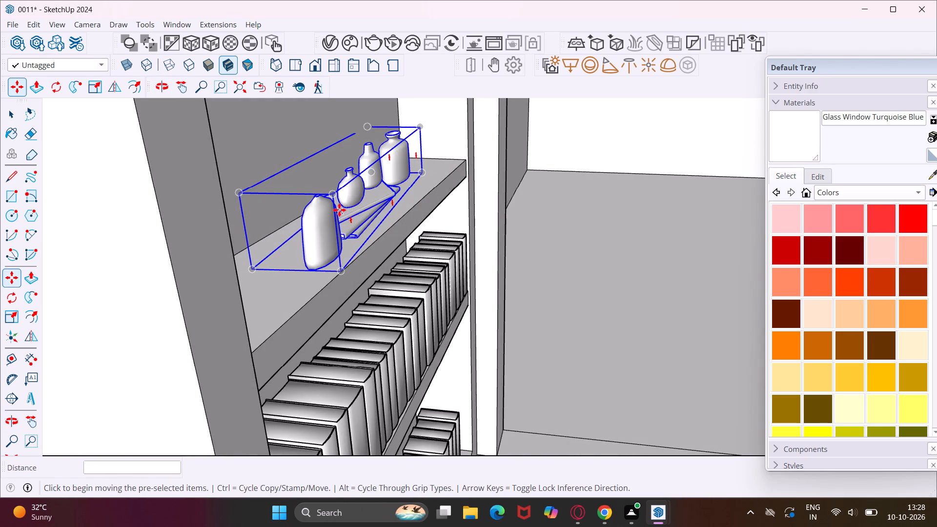
left_click(339, 210)
key("Escape")
Widen the decor set along the green axis by a factor of about 1.20, and deselect it.
left_click(8, 314)
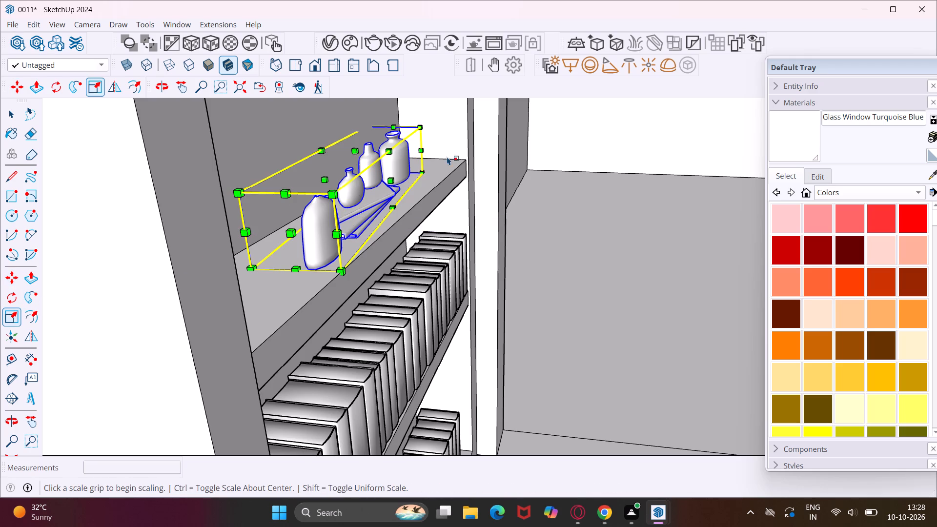
left_click(327, 175)
left_click_drag(326, 180, 326, 180)
left_click_drag(326, 180, 314, 177)
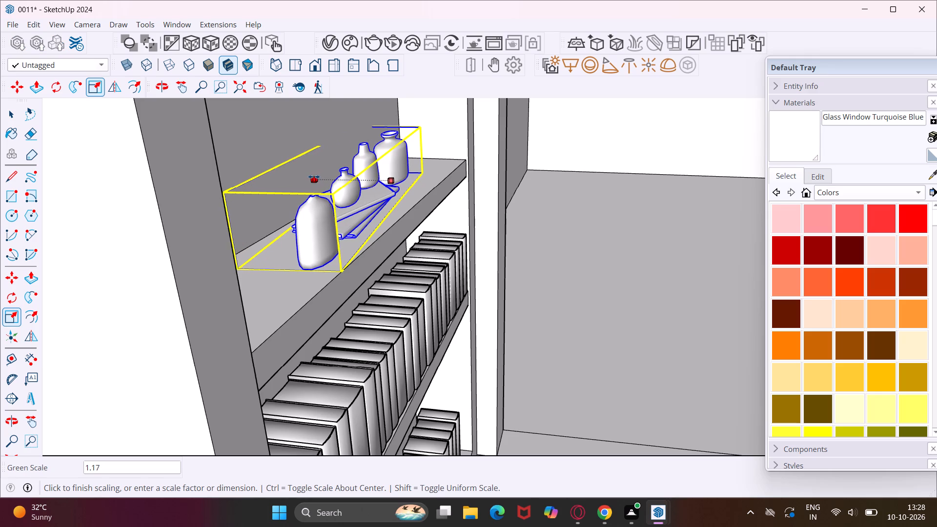
left_click_drag(314, 177, 313, 177)
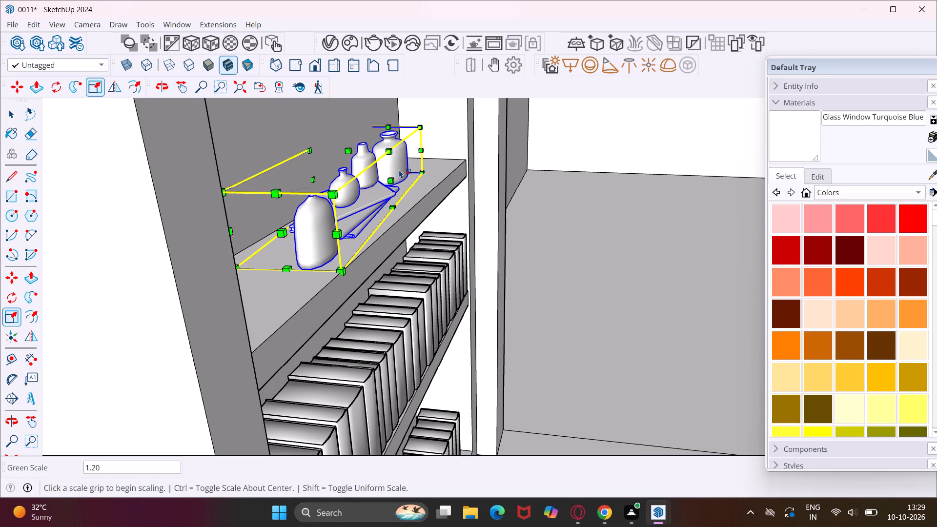
key("Escape")
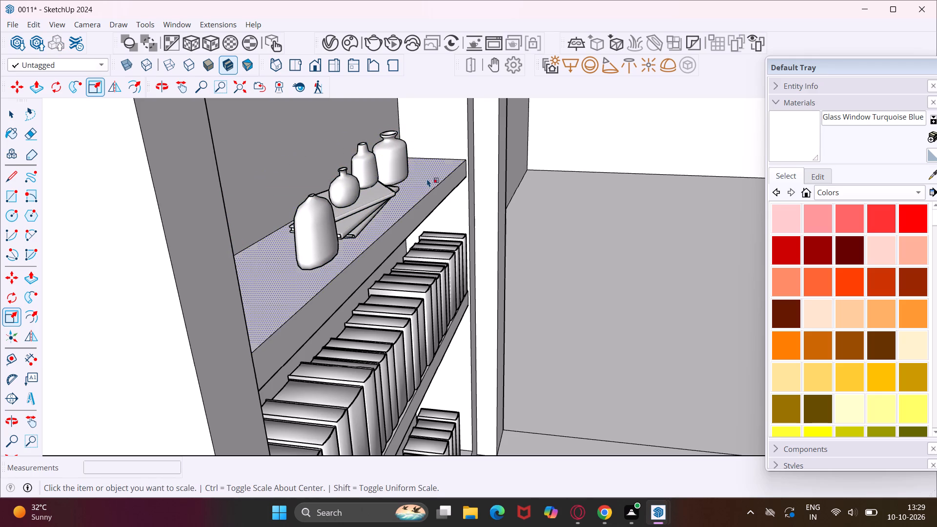
Paint the lowest compartment's back panel and the second shelf's front edge with Wood Cherry Original from the Wood collection.
scroll(428, 180, "down", 9)
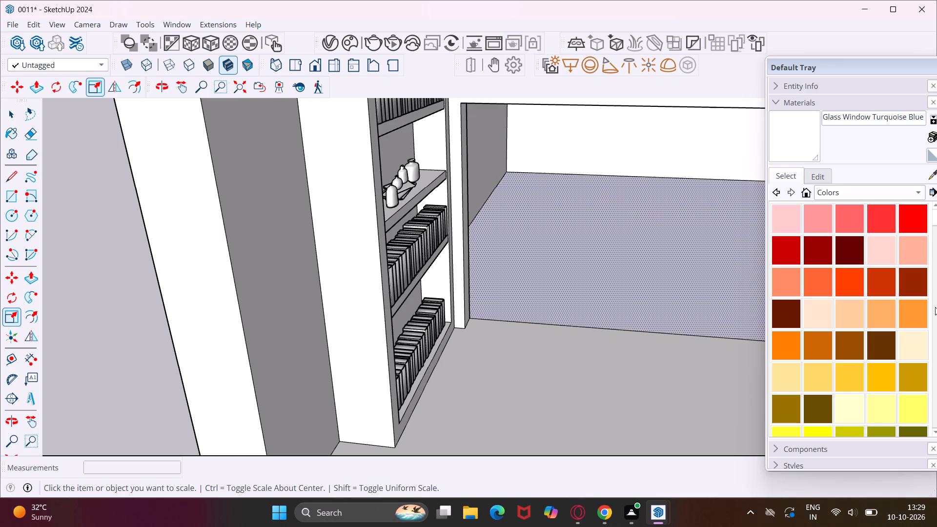
left_click(918, 194)
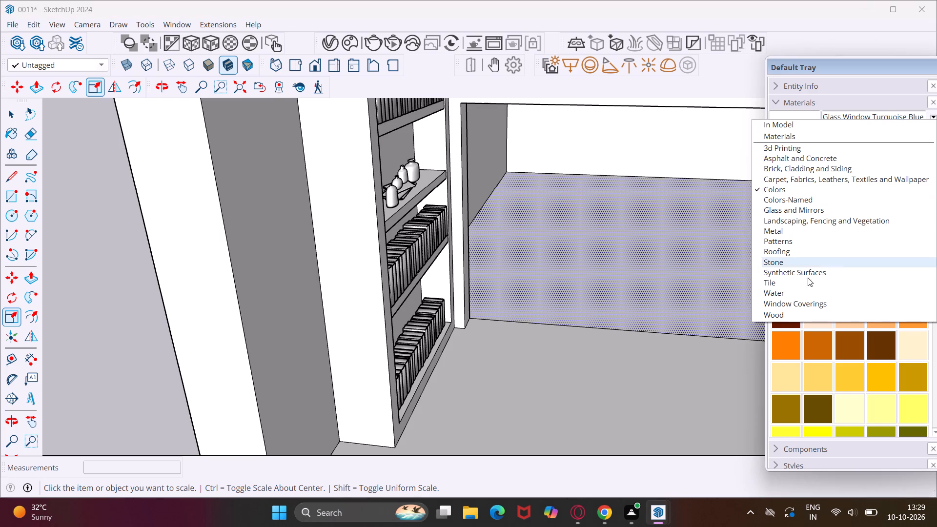
left_click(788, 309)
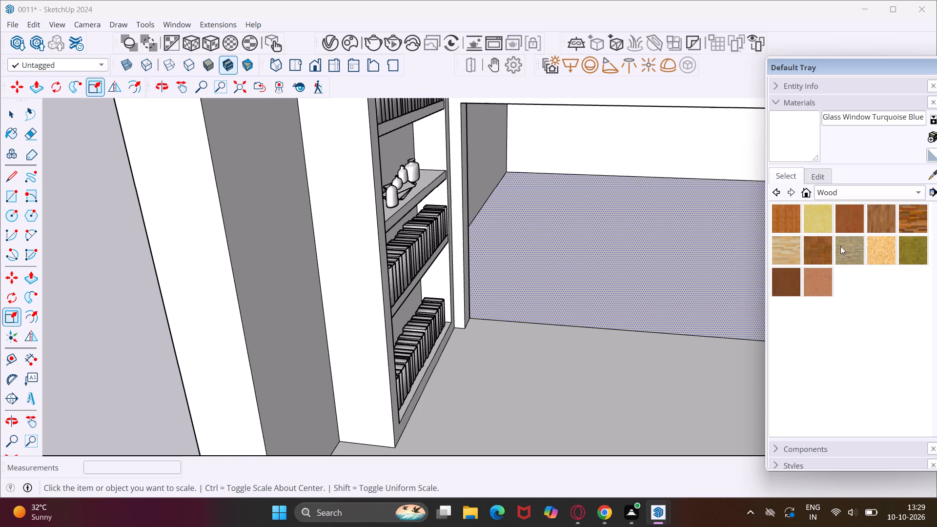
left_click(856, 227)
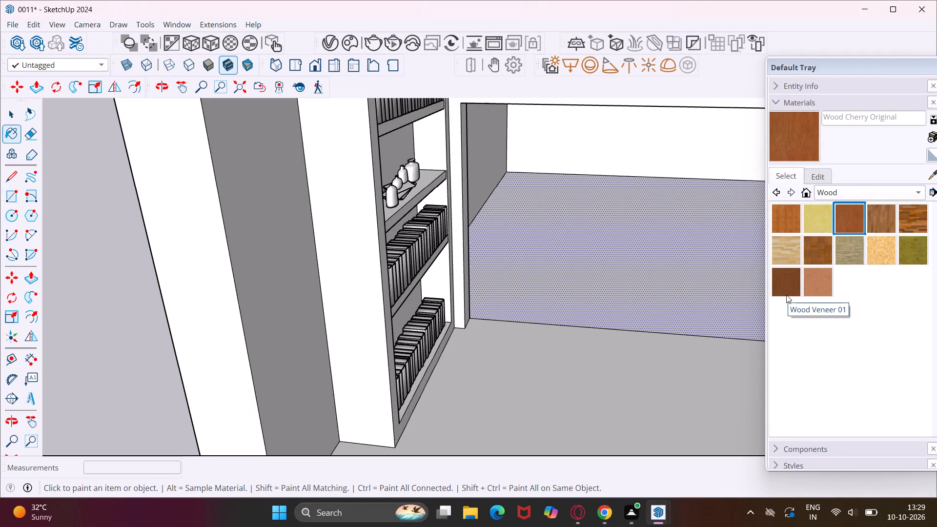
left_click(795, 260)
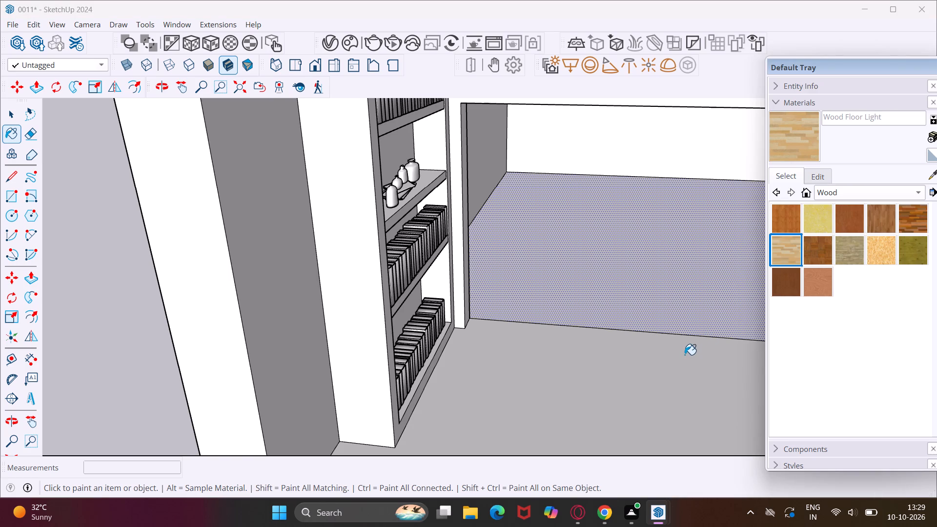
left_click(848, 215)
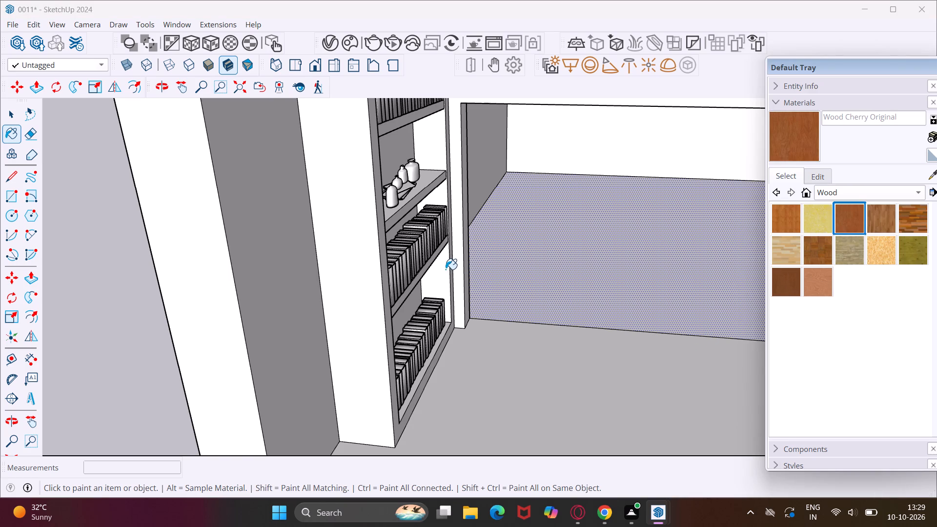
scroll(434, 267, "up", 8)
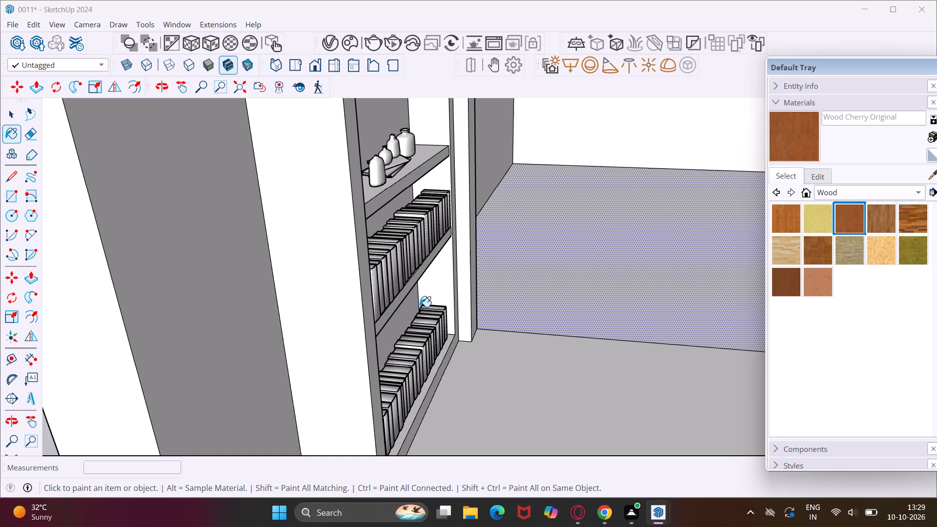
scroll(420, 307, "up", 7)
left_click(379, 308)
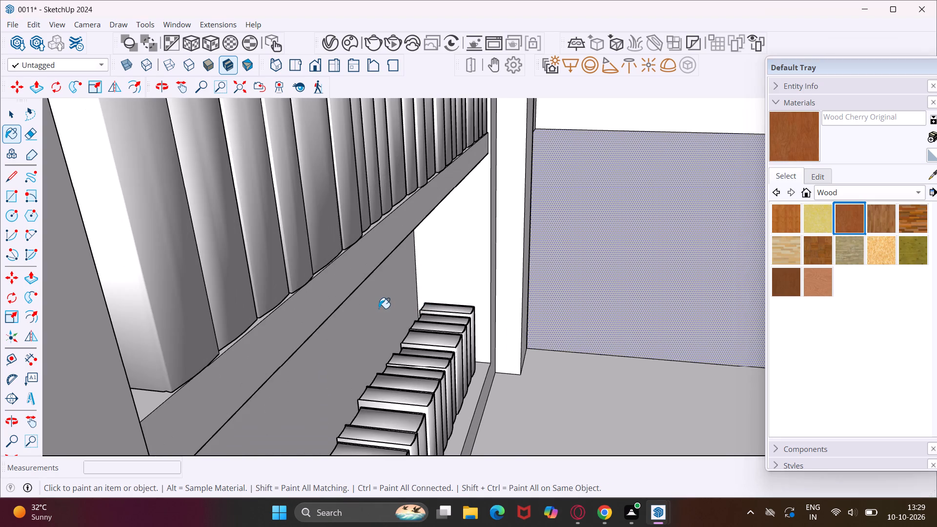
left_click(369, 262)
Paint the second shelf's top surface and the lowest compartment's bottom surface with Wood Cherry Original.
scroll(369, 262, "down", 3)
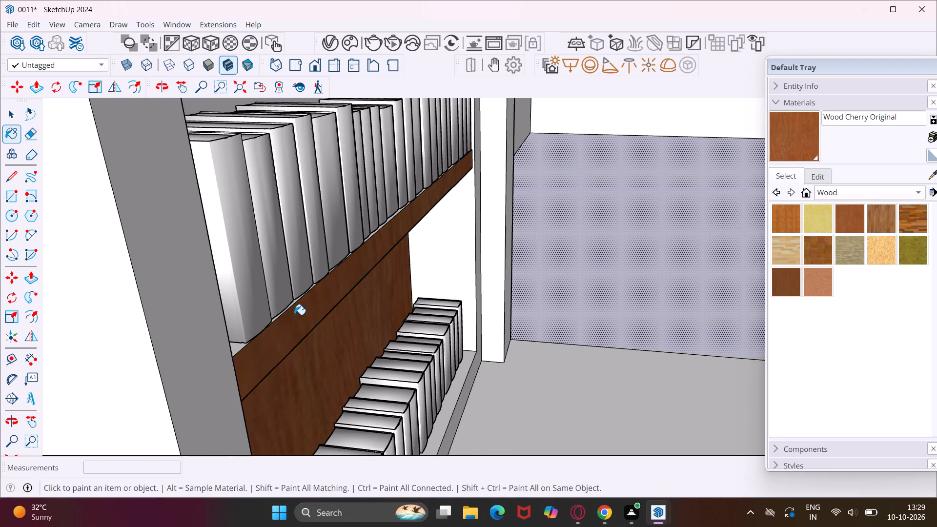
left_click(236, 349)
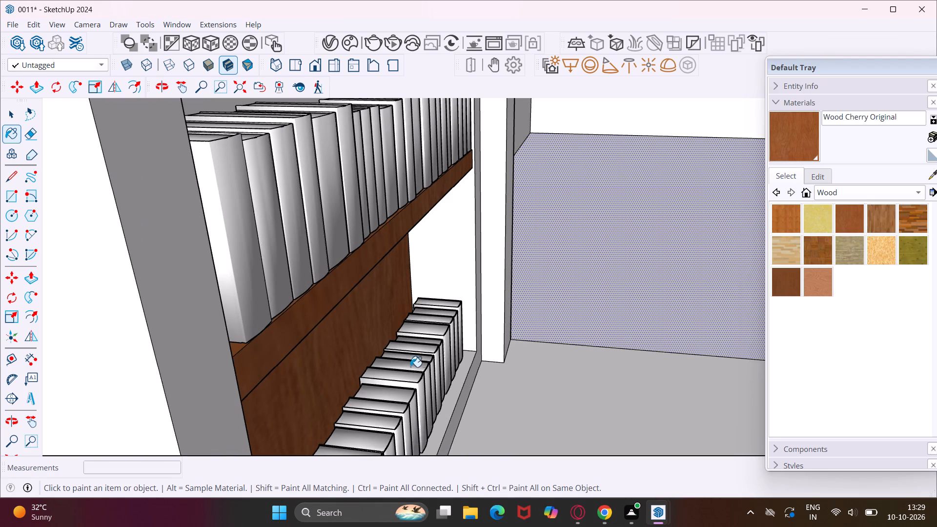
left_click(458, 387)
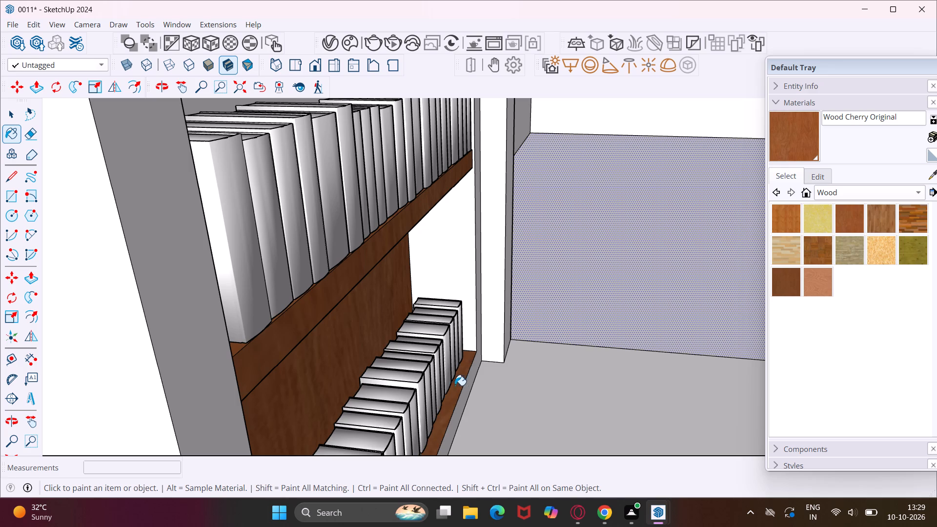
Paint the bookcase's two inner side panels with Wood Cherry Original.
left_click(434, 261)
middle_click_drag(443, 261, 234, 262)
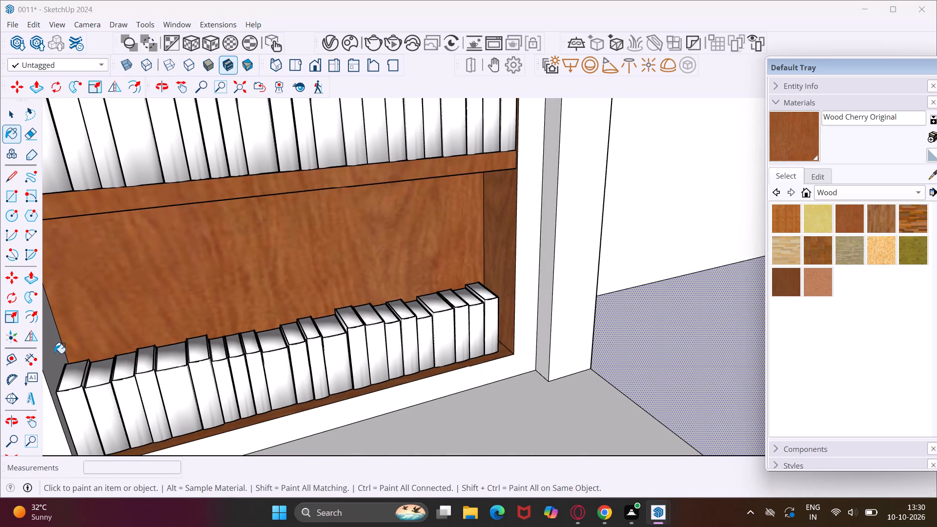
left_click(54, 353)
Paint the second compartment's back panel and the third shelf's front edge and top surface with Wood Cherry Original.
middle_click_drag(122, 311, 260, 352)
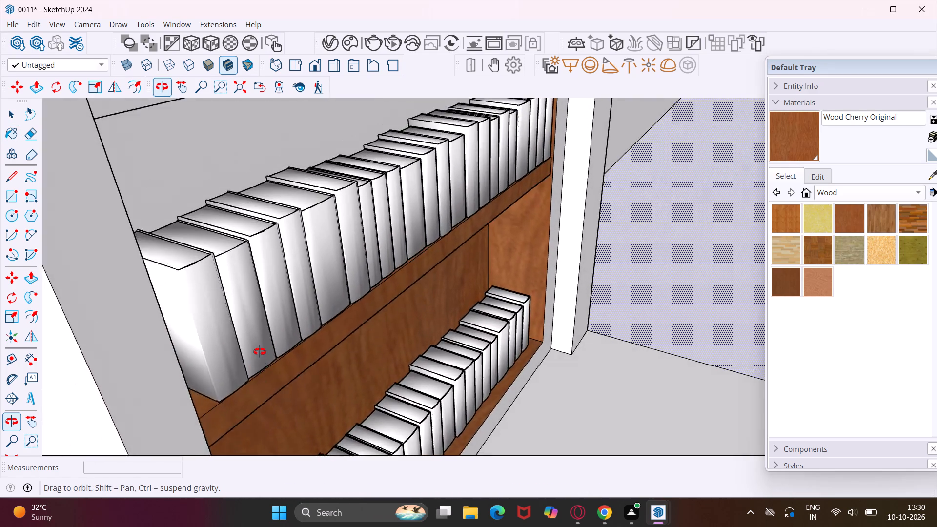
middle_click_drag(260, 352, 260, 352)
scroll(273, 349, "down", 4)
left_click(272, 226)
left_click(249, 194)
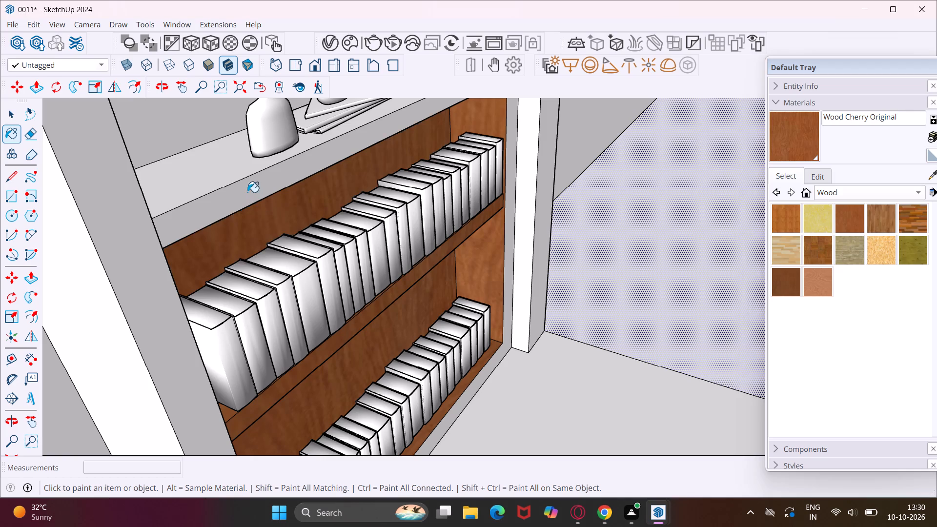
left_click(221, 173)
Paint the undersides of the second and third shelves with Wood Cherry Original.
middle_click_drag(265, 225, 251, 51)
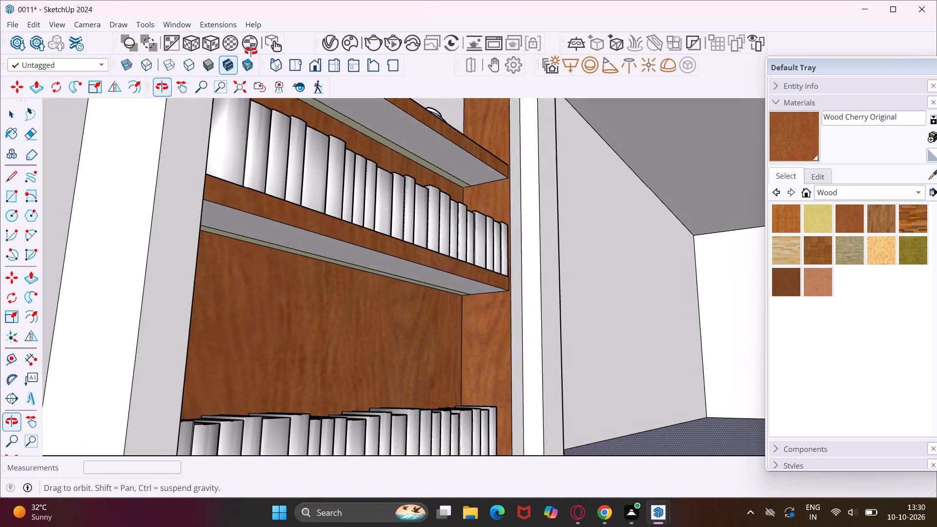
left_click(298, 239)
left_click(407, 125)
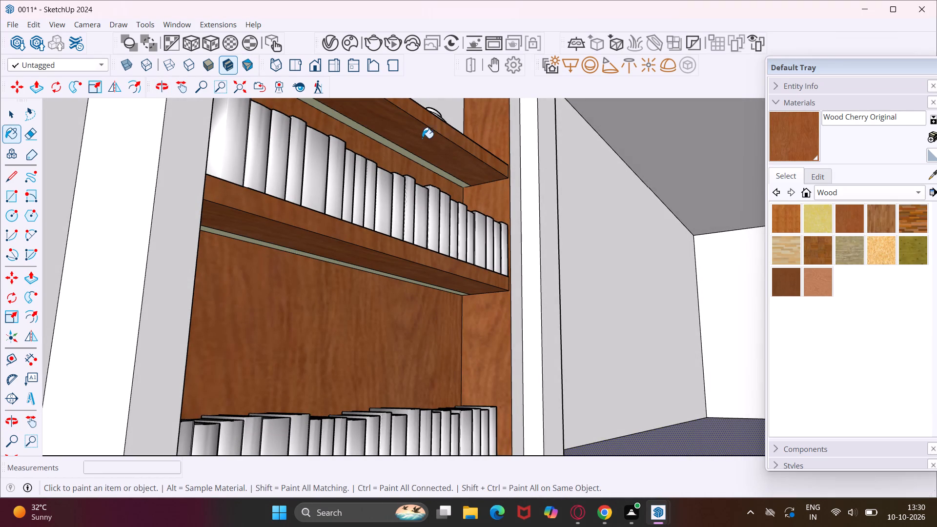
Paint the third compartment's back panel and the top compartment's ceiling and back panel with Wood Cherry Original.
middle_click_drag(440, 140, 454, 294)
scroll(448, 284, "down", 5)
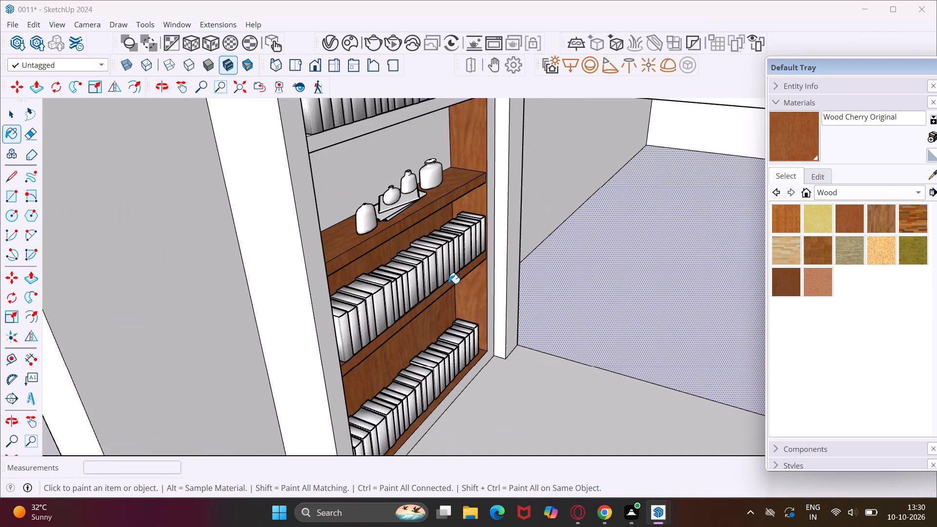
scroll(448, 284, "down", 4)
left_click(393, 219)
middle_click_drag(393, 219, 368, 166)
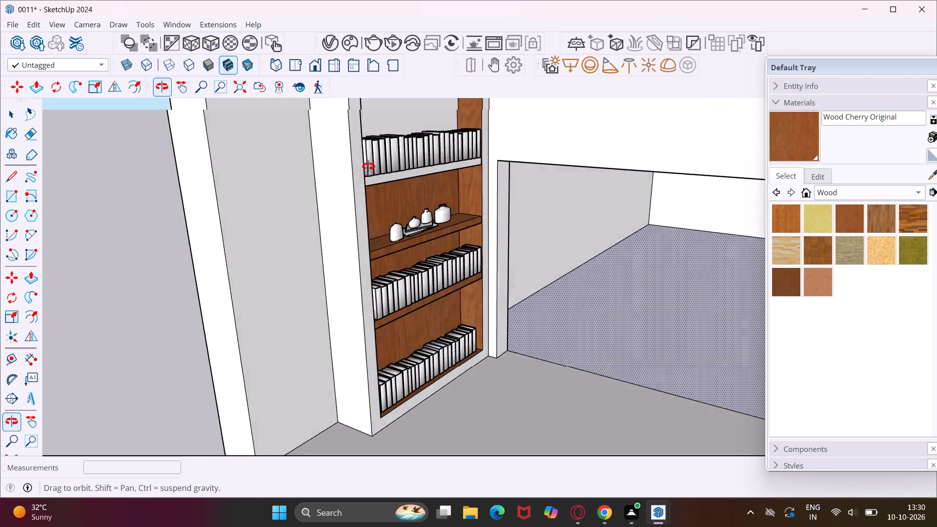
middle_click_drag(368, 166, 359, 121)
left_click(430, 108)
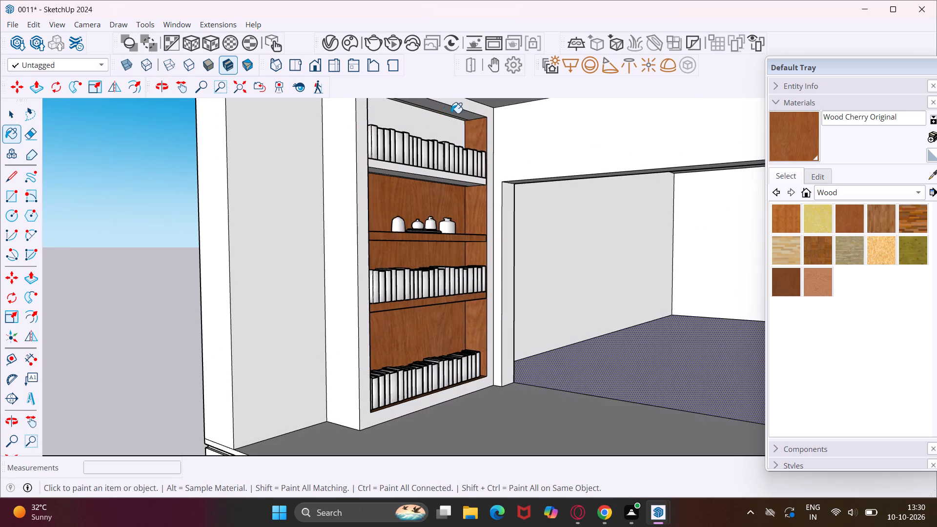
scroll(452, 112, "up", 11)
left_click(452, 112)
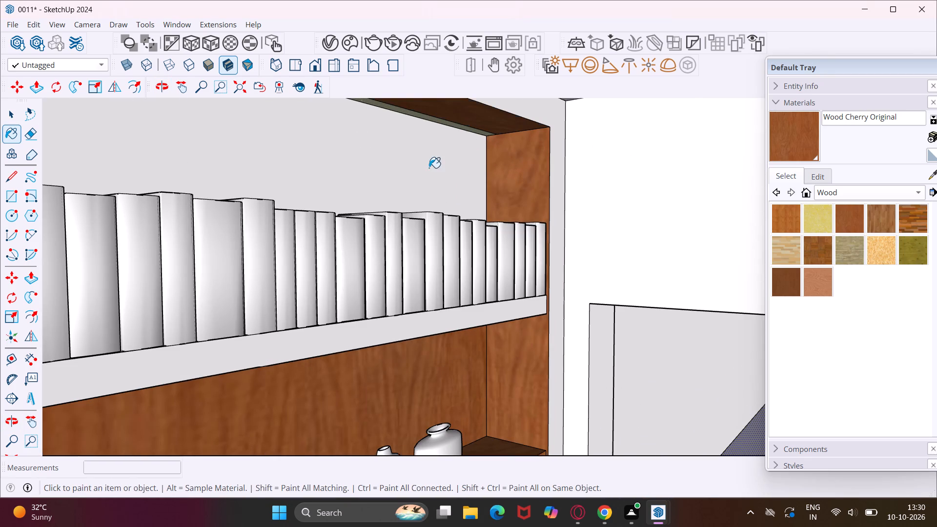
left_click(429, 168)
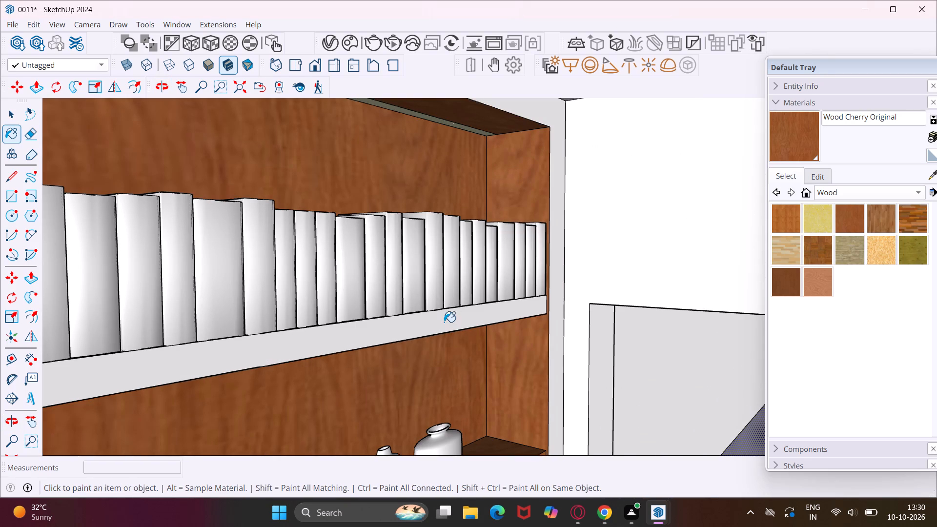
Paint the front edge and top surface of the shelf below the top compartment with Wood Cherry Original, keeping its books unpainted.
left_click(444, 322)
middle_click_drag(434, 314, 480, 358)
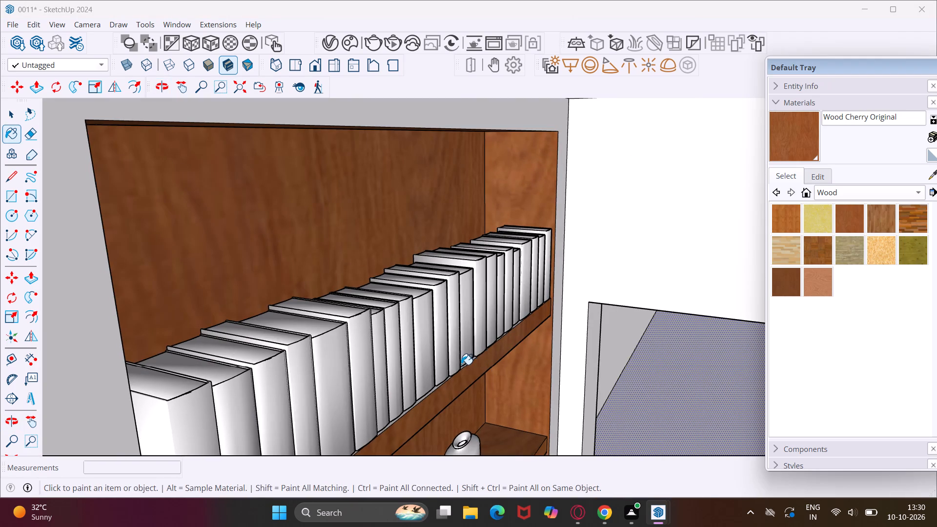
scroll(461, 365, "up", 5)
left_click(468, 362)
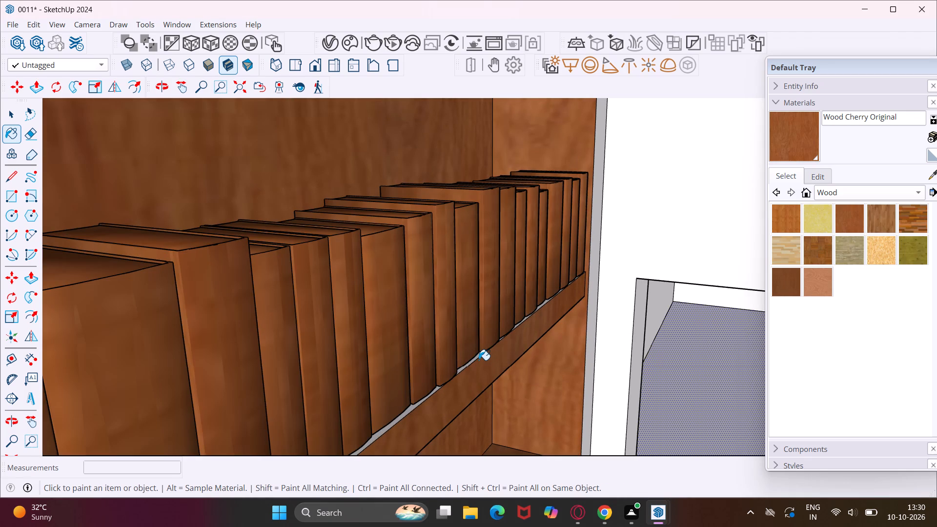
key("ctrl+z")
scroll(479, 360, "up", 4)
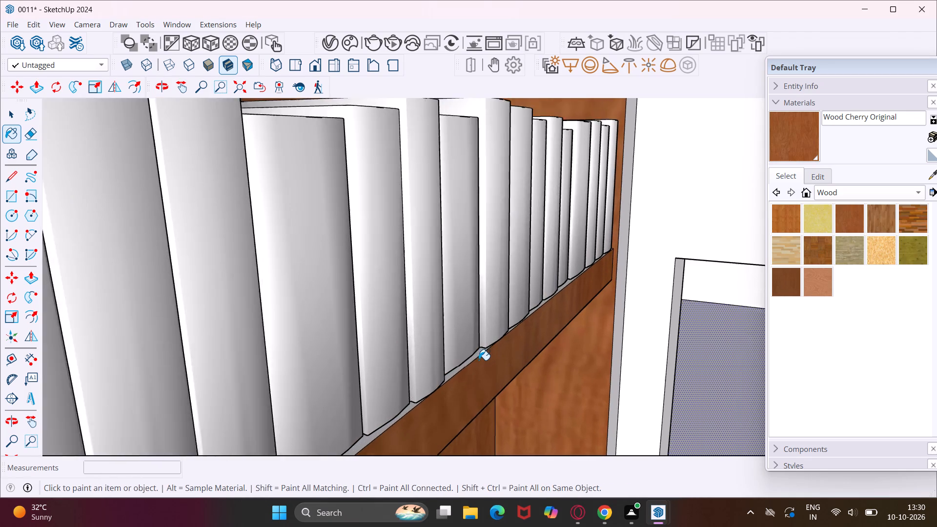
scroll(479, 360, "up", 2)
left_click(479, 354)
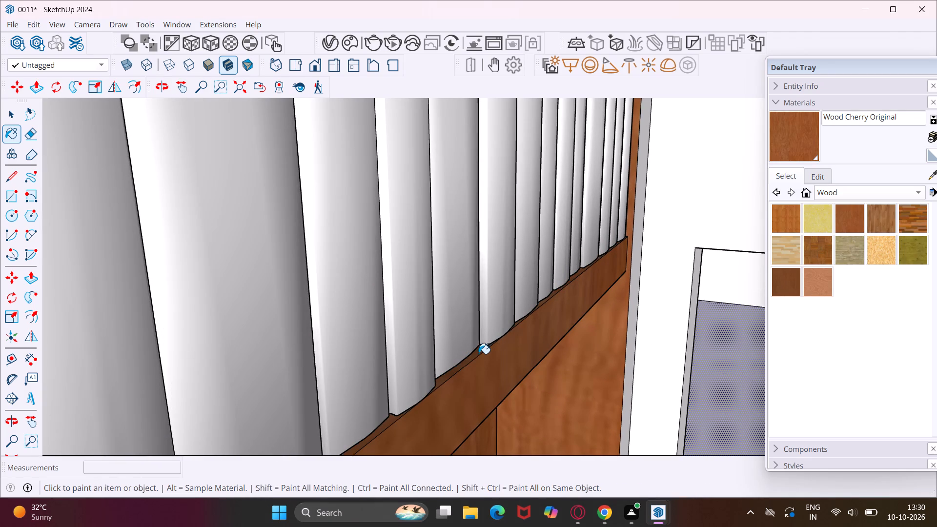
Examine the top compartment's inner sides and upper corners for faces still missing the wood material.
scroll(487, 354, "down", 17)
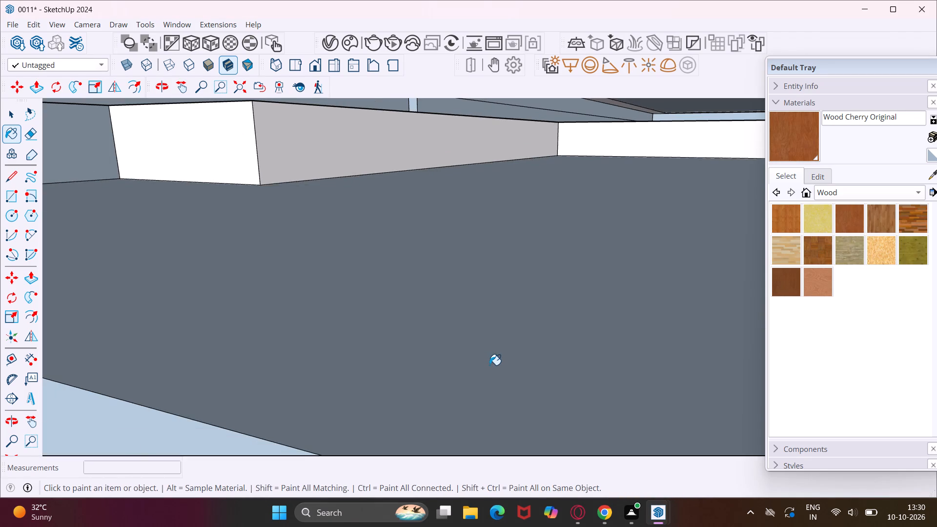
middle_click_drag(489, 365, 494, 261)
scroll(494, 260, "down", 10)
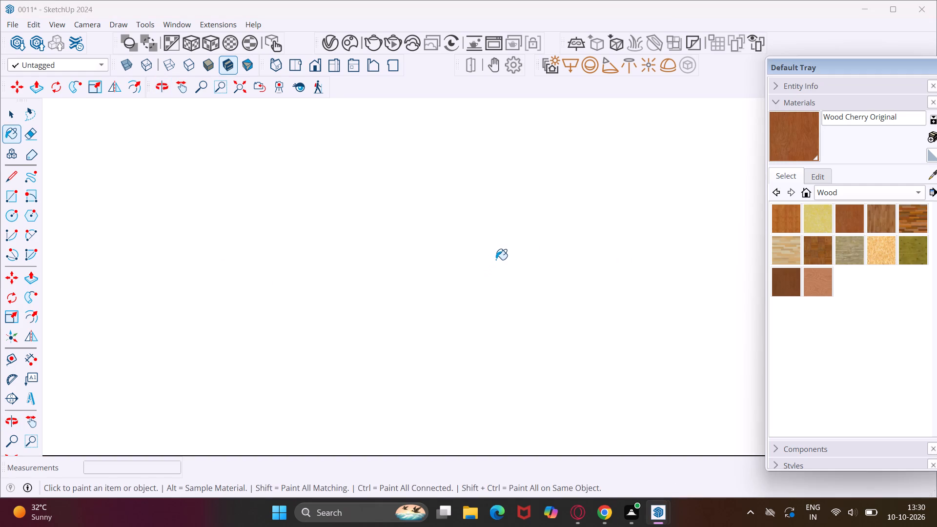
scroll(496, 260, "down", 8)
scroll(417, 338, "down", 20)
scroll(417, 338, "down", 2)
scroll(436, 357, "down", 20)
scroll(436, 357, "down", 5)
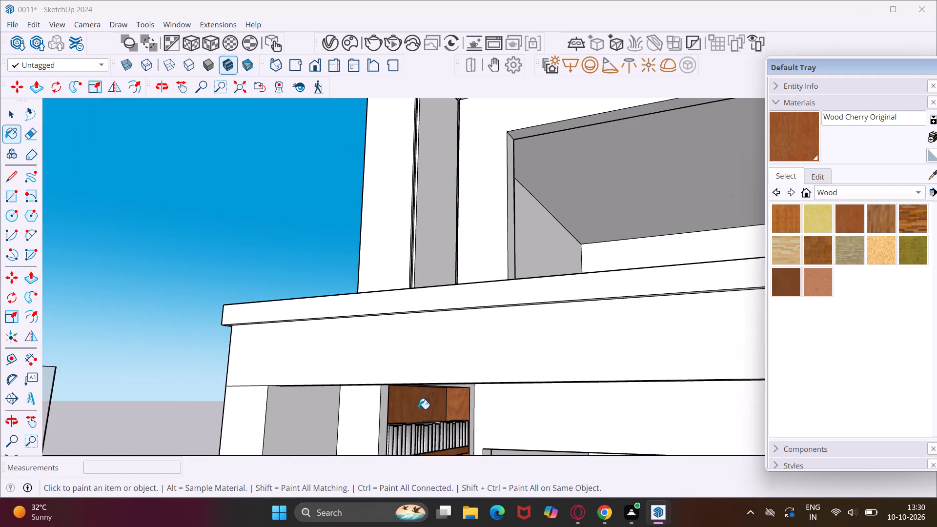
middle_click_drag(418, 408, 320, 394)
scroll(365, 399, "up", 8)
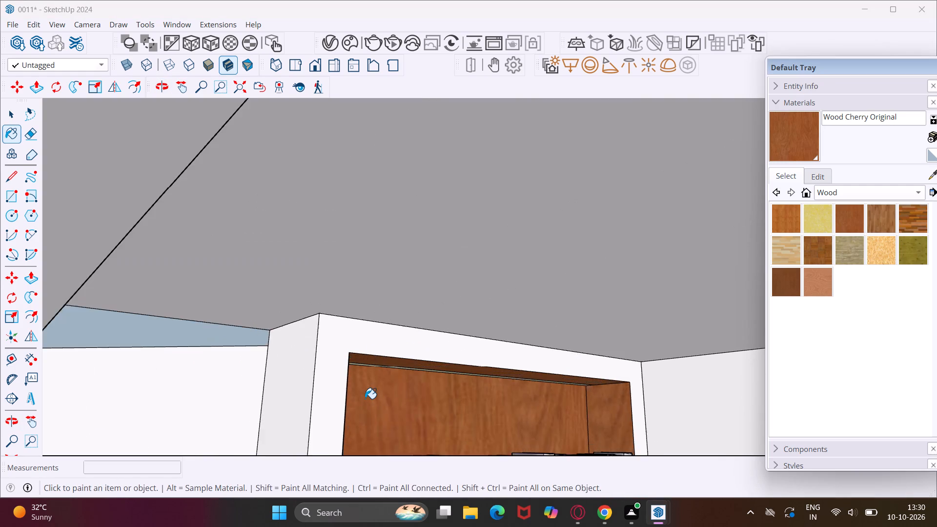
scroll(365, 399, "up", 5)
middle_click_drag(365, 399, 276, 402)
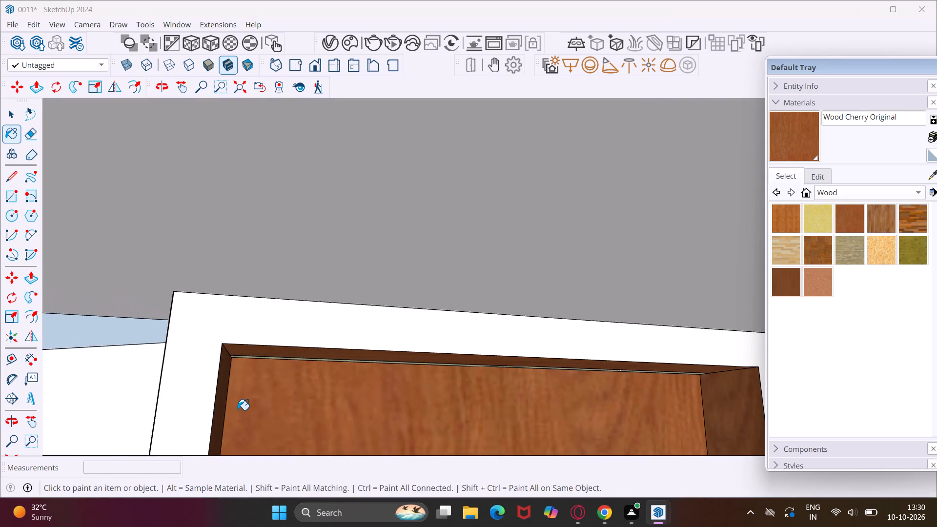
scroll(231, 411, "up", 4)
left_click(217, 410)
middle_click_drag(220, 408, 285, 398)
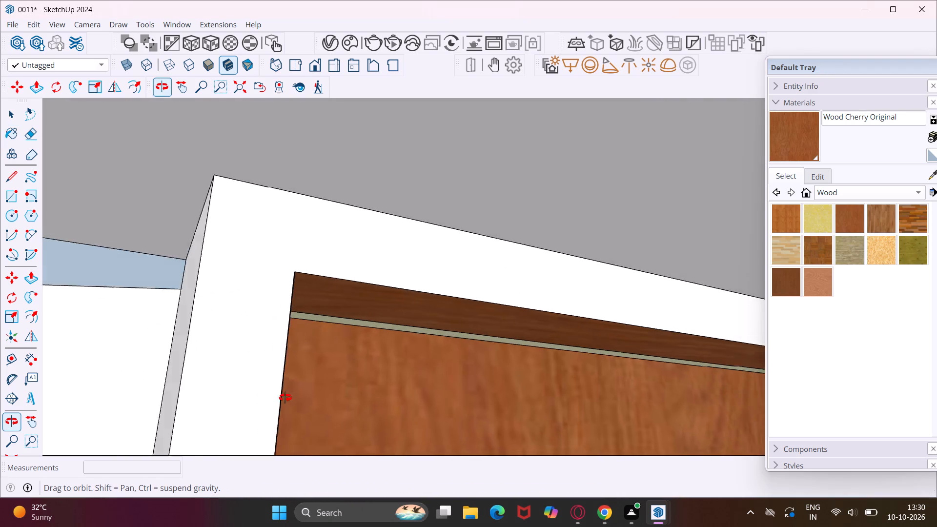
middle_click_drag(285, 398, 357, 402)
Paint the ceiling of the recessed space above the bookcase with Wood Cherry Original, and leave the Paint Bucket.
scroll(423, 320, "down", 13)
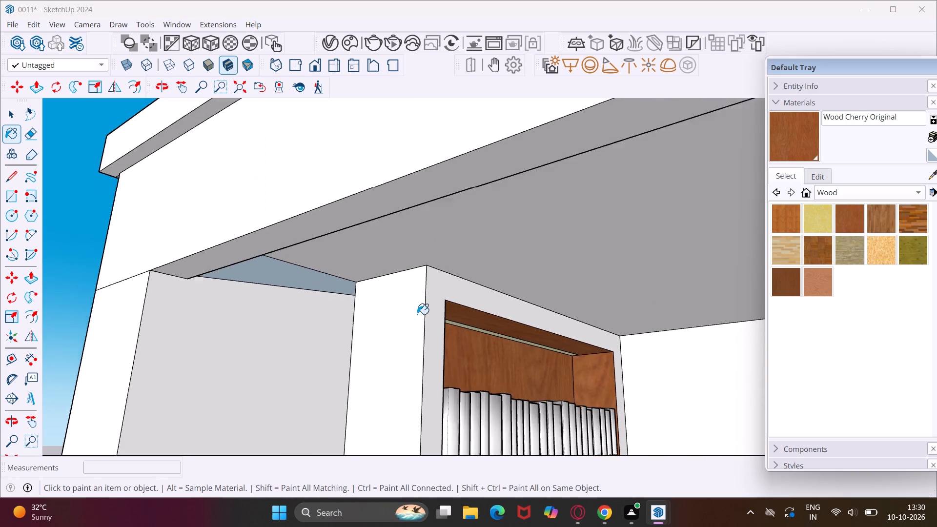
scroll(417, 314, "down", 14)
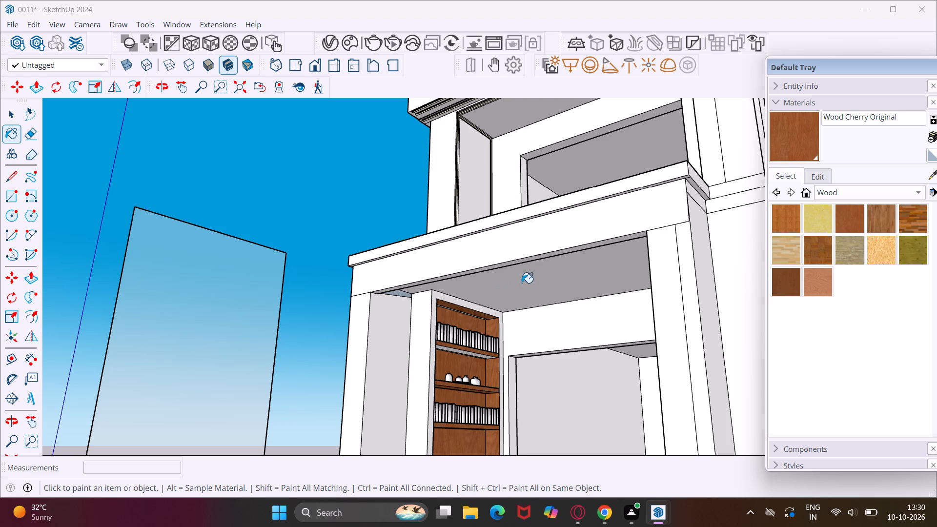
middle_click_drag(535, 281, 549, 213)
left_click(493, 265)
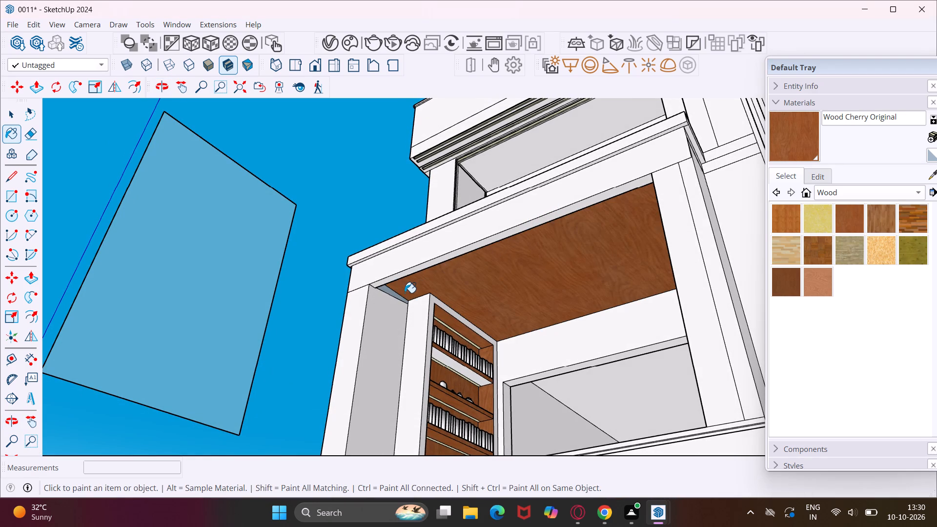
middle_click_drag(424, 287, 506, 274)
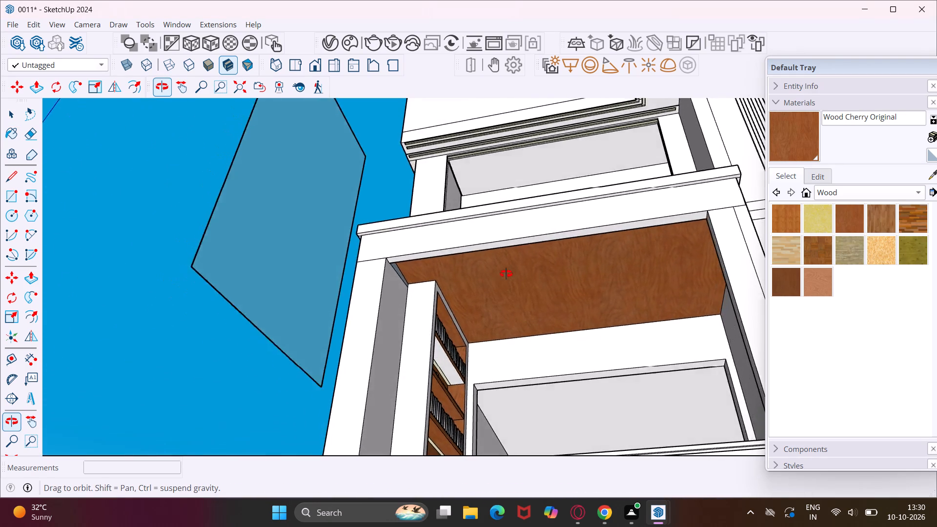
middle_click_drag(506, 274, 541, 236)
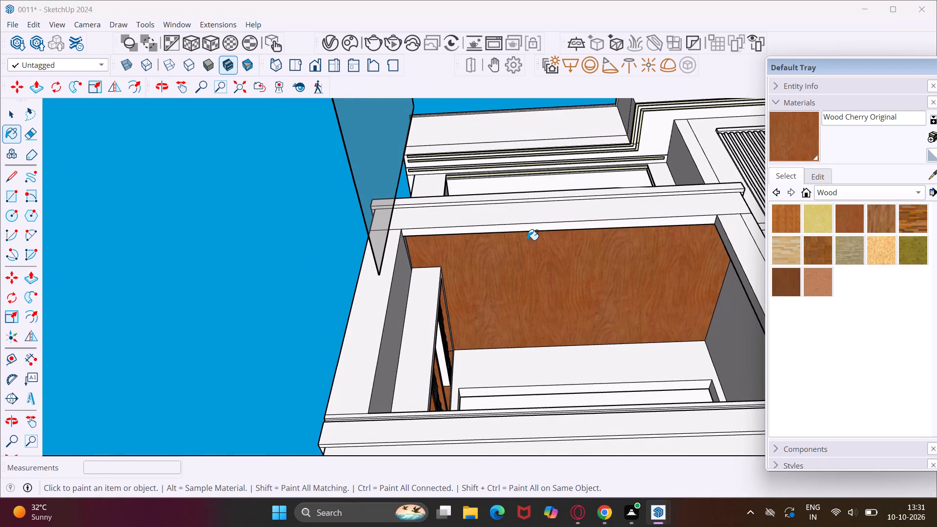
scroll(525, 241, "down", 1)
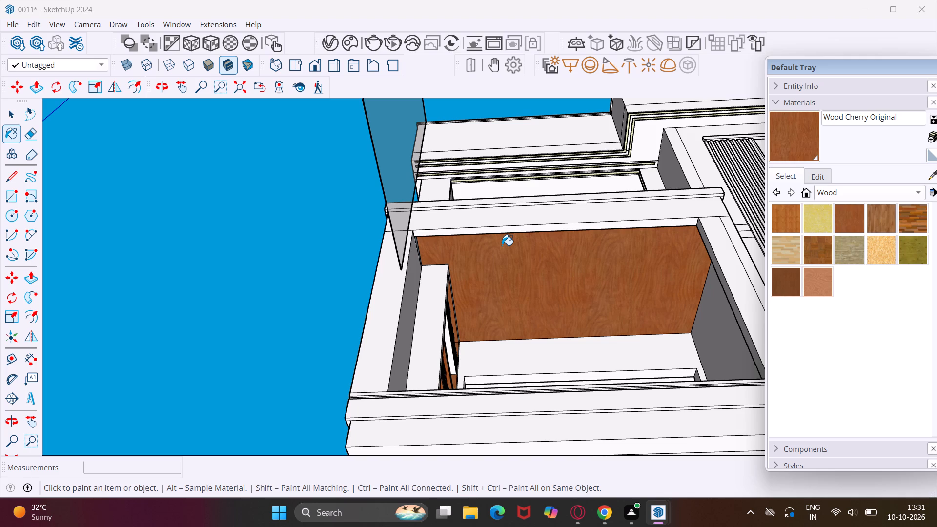
middle_click_drag(502, 245, 438, 262)
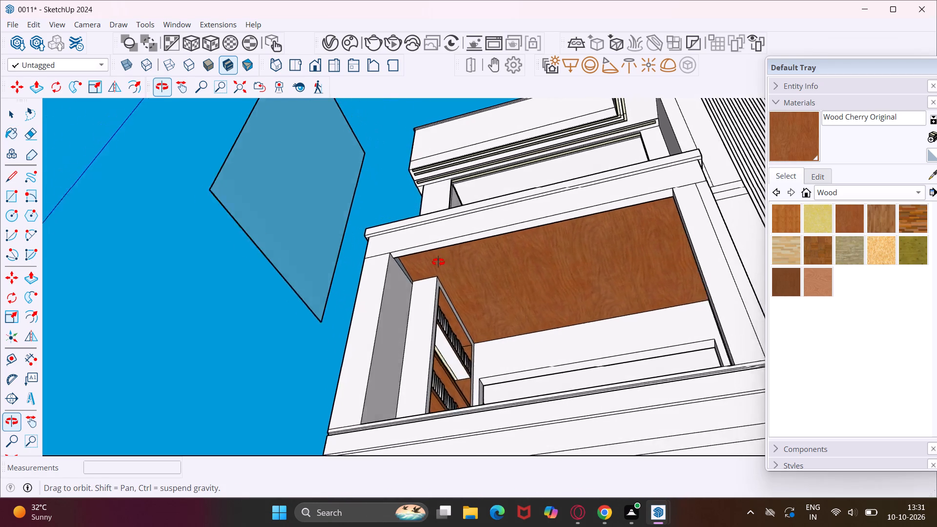
middle_click_drag(438, 262, 382, 287)
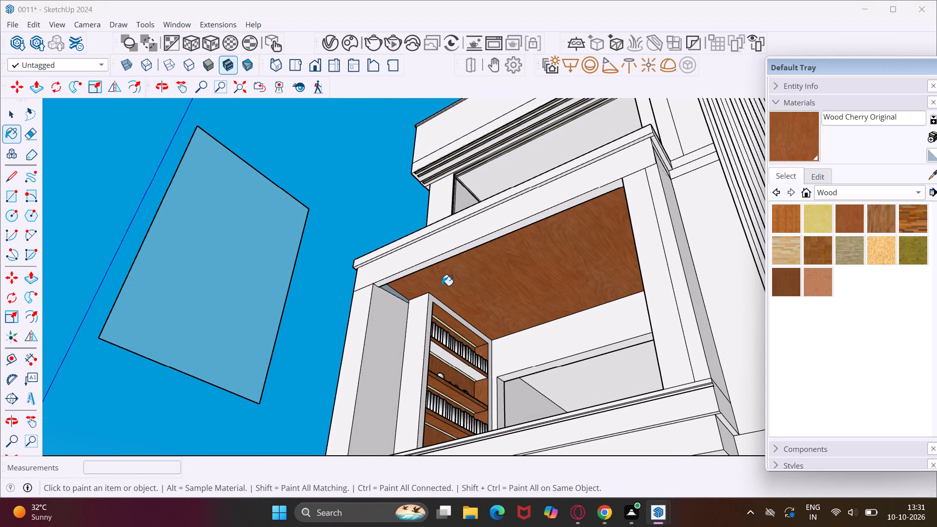
key("Escape")
key("space")
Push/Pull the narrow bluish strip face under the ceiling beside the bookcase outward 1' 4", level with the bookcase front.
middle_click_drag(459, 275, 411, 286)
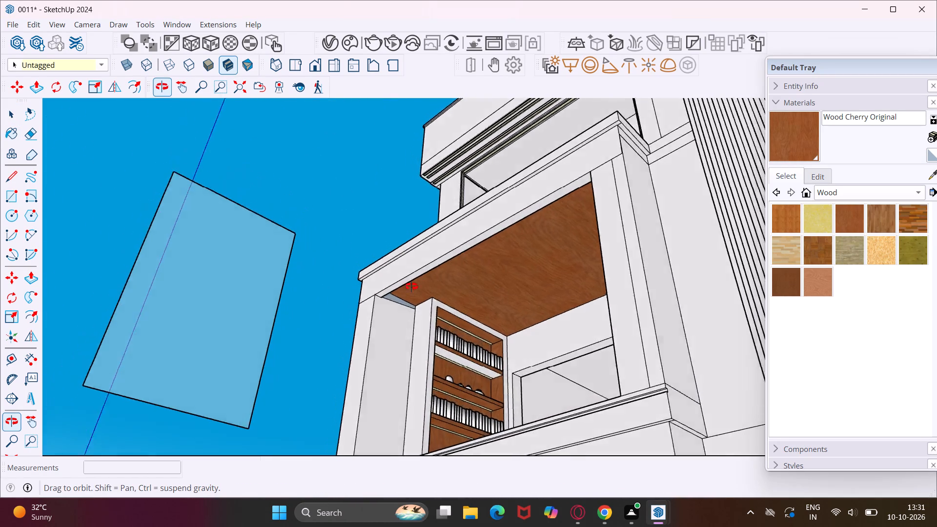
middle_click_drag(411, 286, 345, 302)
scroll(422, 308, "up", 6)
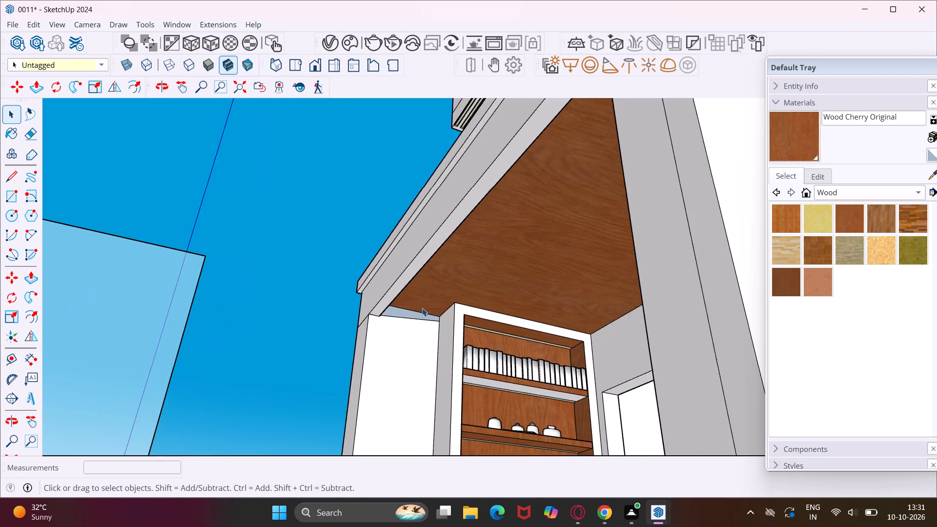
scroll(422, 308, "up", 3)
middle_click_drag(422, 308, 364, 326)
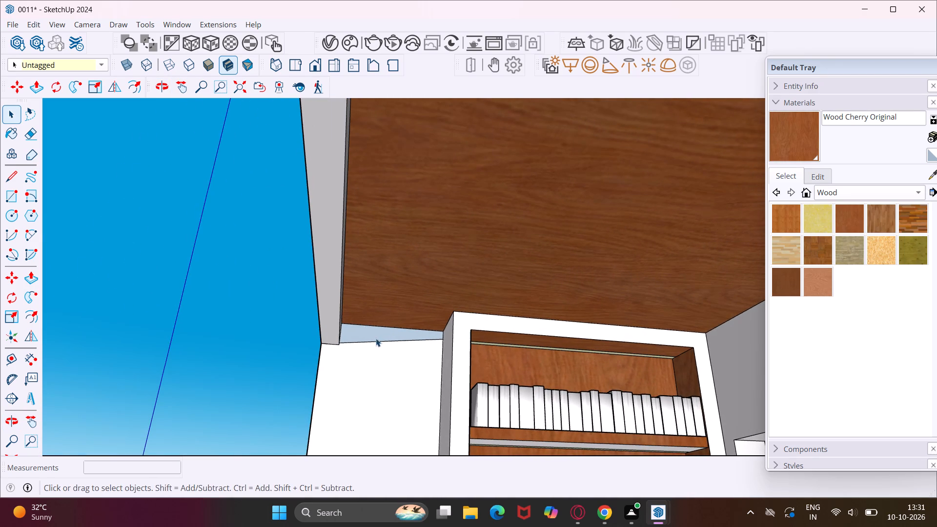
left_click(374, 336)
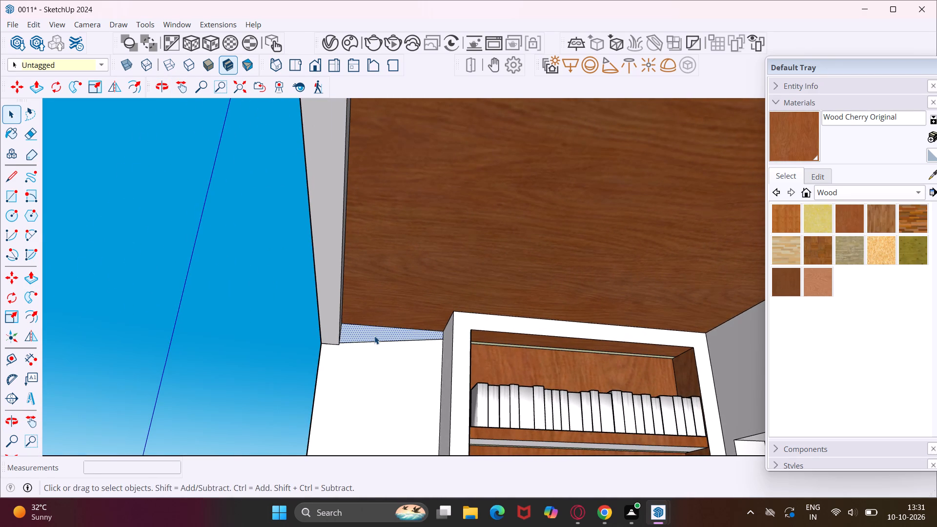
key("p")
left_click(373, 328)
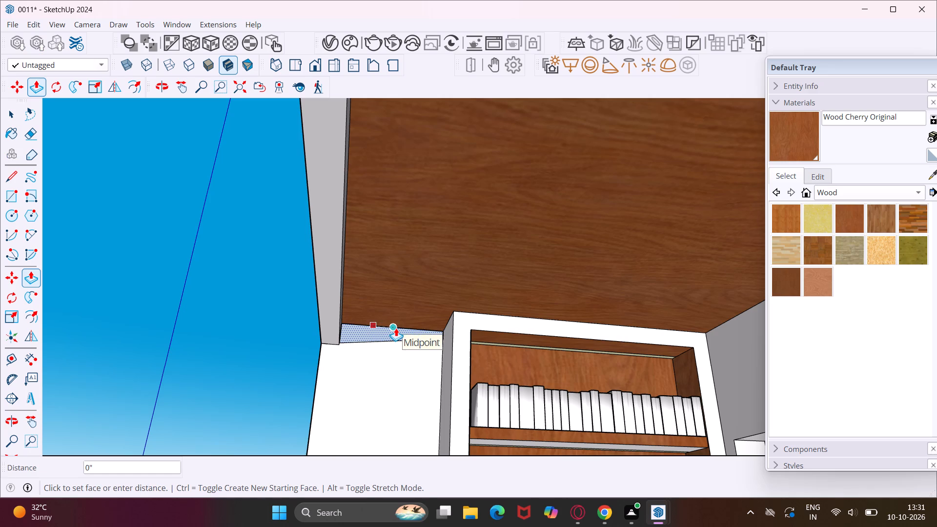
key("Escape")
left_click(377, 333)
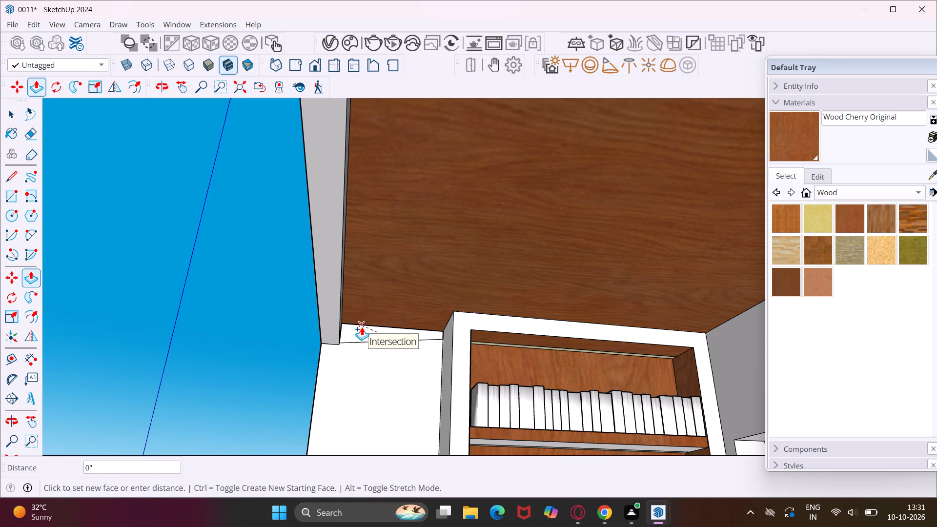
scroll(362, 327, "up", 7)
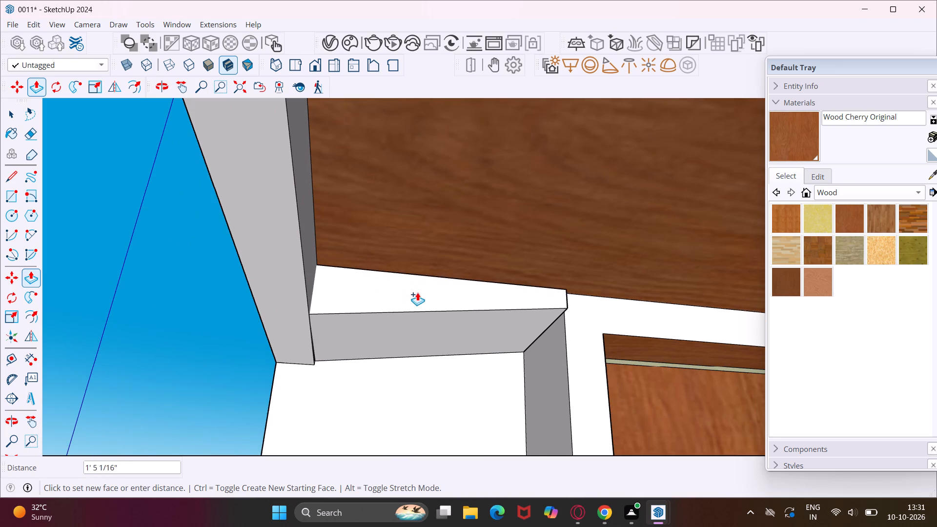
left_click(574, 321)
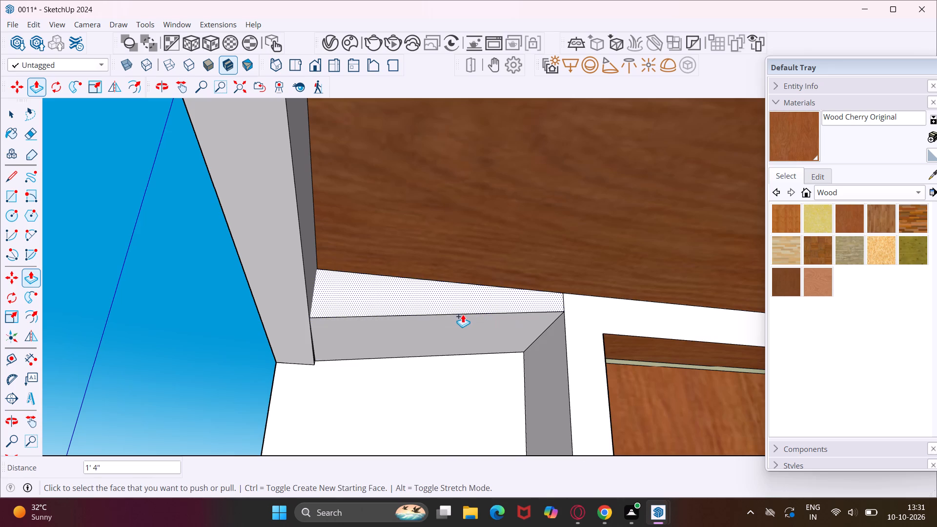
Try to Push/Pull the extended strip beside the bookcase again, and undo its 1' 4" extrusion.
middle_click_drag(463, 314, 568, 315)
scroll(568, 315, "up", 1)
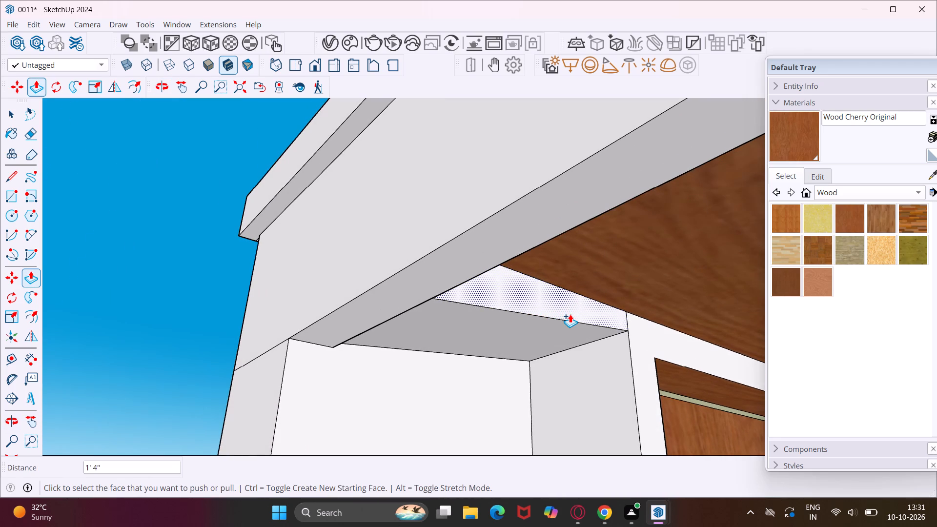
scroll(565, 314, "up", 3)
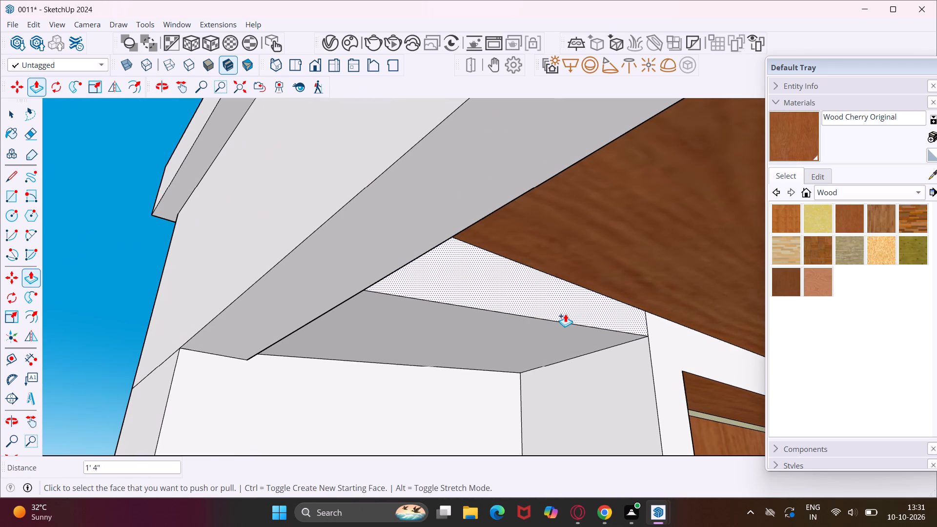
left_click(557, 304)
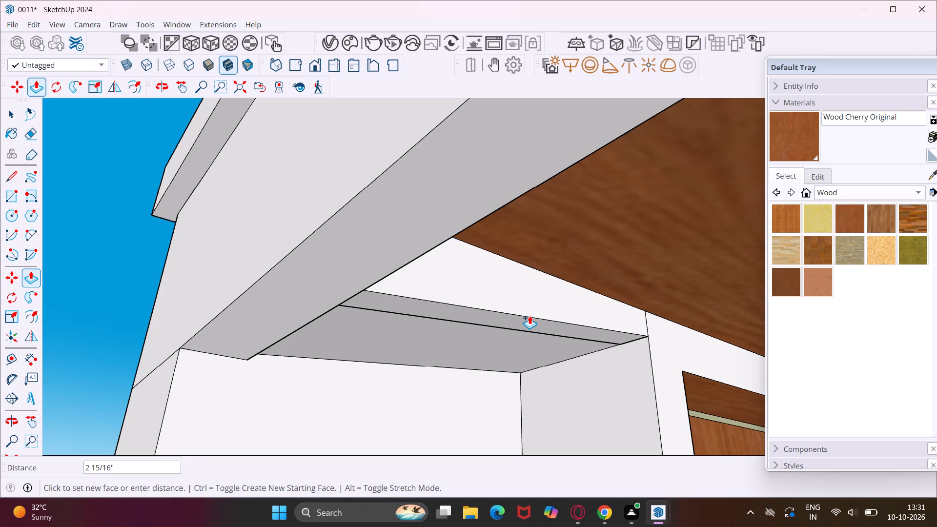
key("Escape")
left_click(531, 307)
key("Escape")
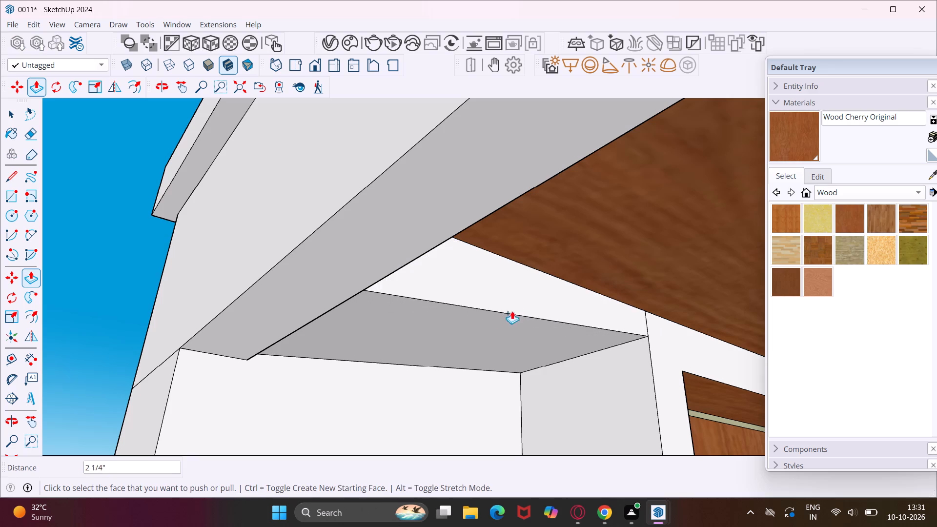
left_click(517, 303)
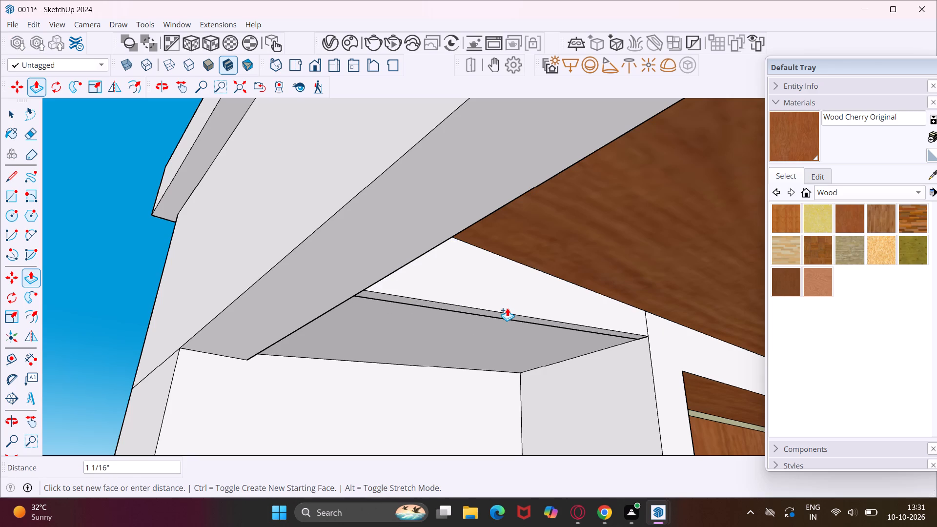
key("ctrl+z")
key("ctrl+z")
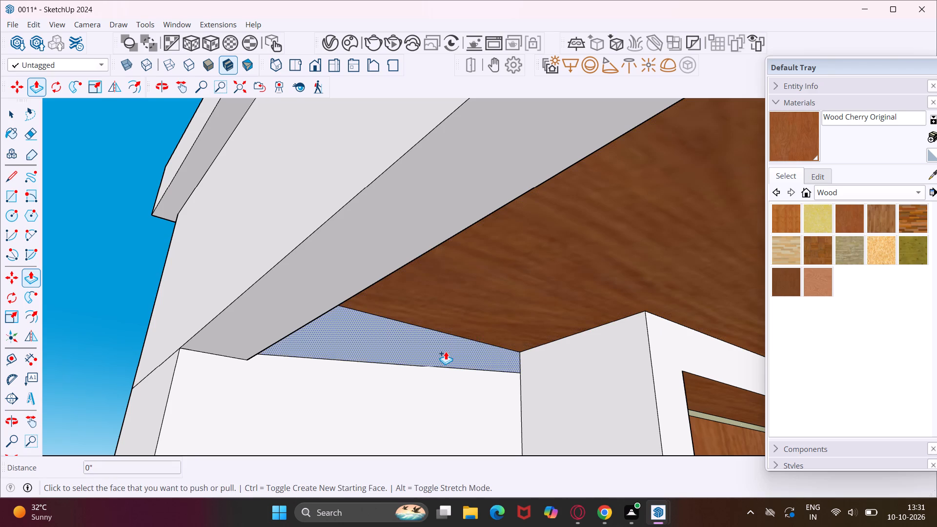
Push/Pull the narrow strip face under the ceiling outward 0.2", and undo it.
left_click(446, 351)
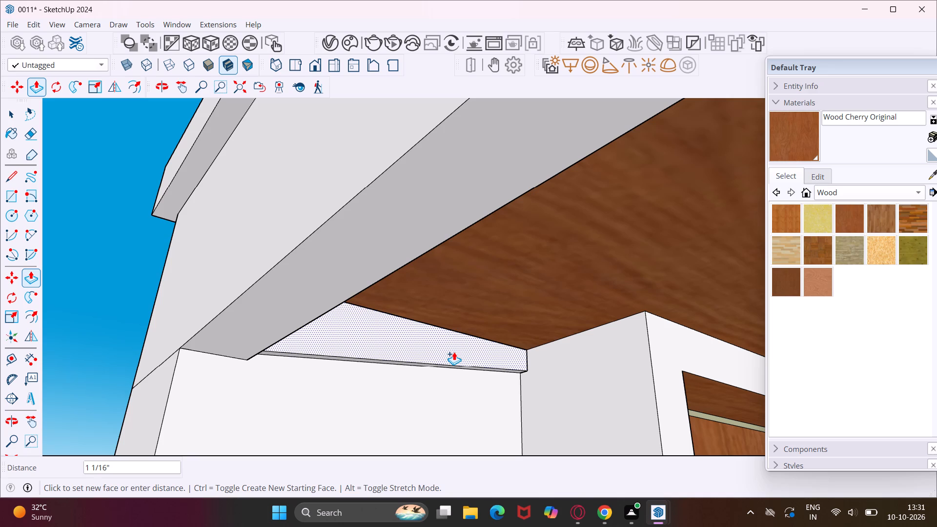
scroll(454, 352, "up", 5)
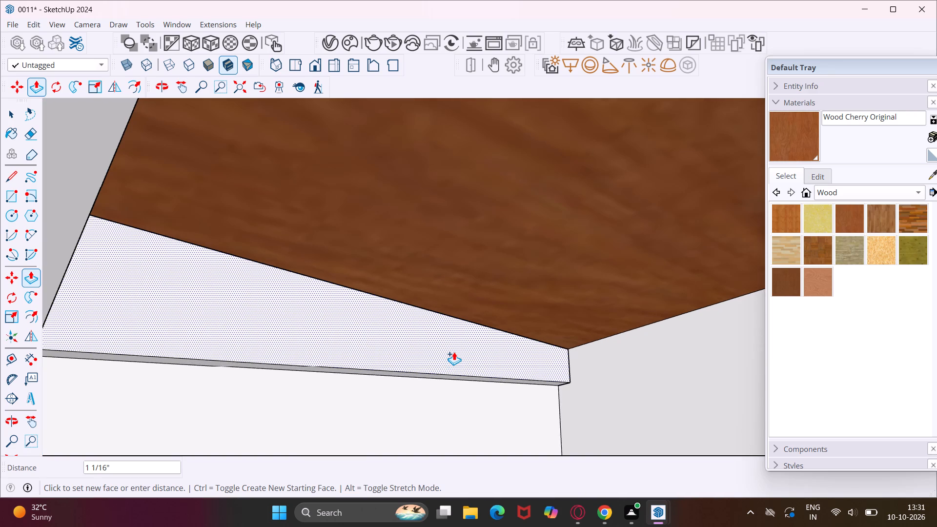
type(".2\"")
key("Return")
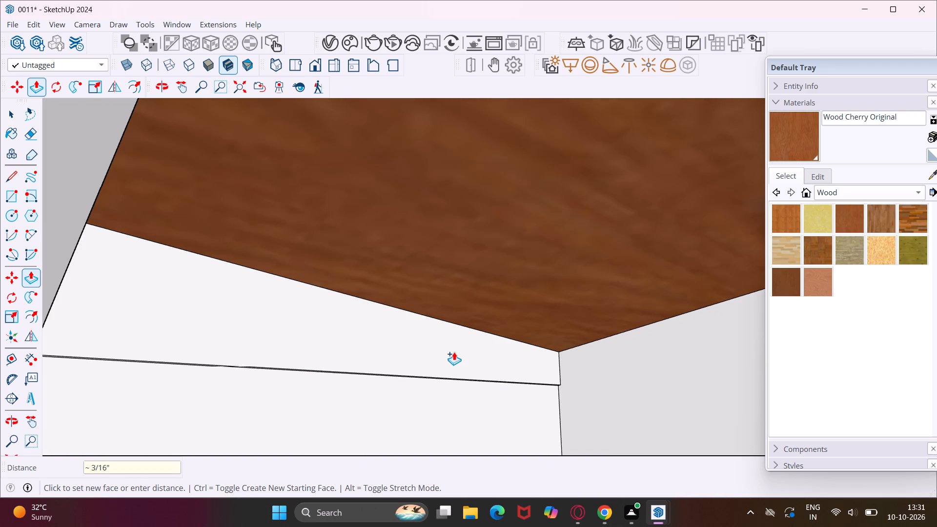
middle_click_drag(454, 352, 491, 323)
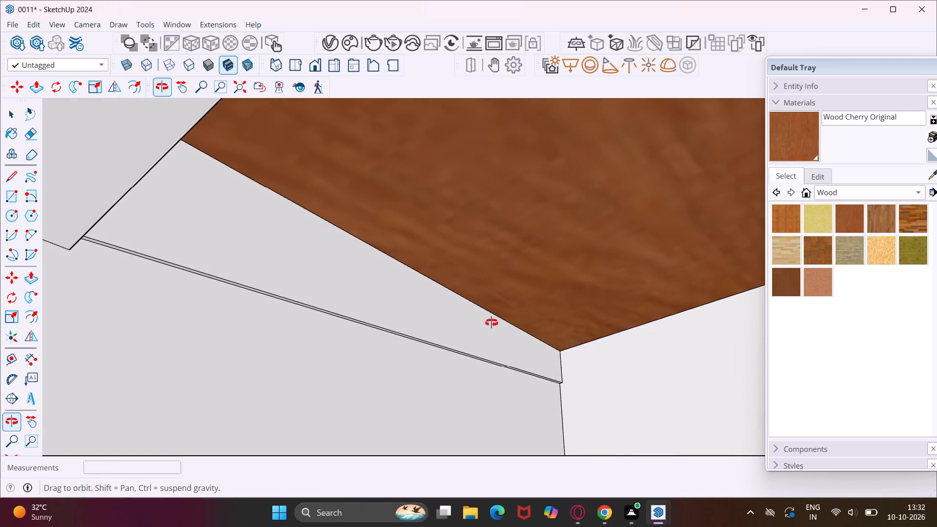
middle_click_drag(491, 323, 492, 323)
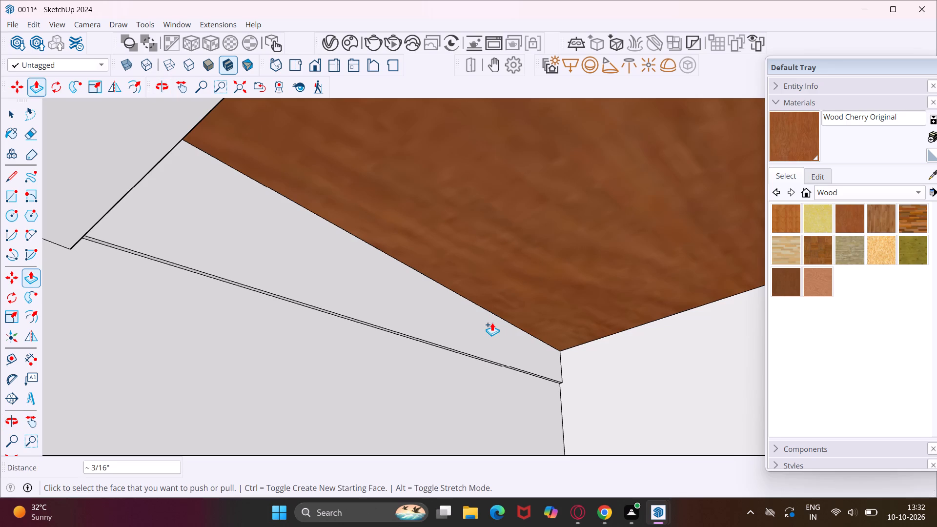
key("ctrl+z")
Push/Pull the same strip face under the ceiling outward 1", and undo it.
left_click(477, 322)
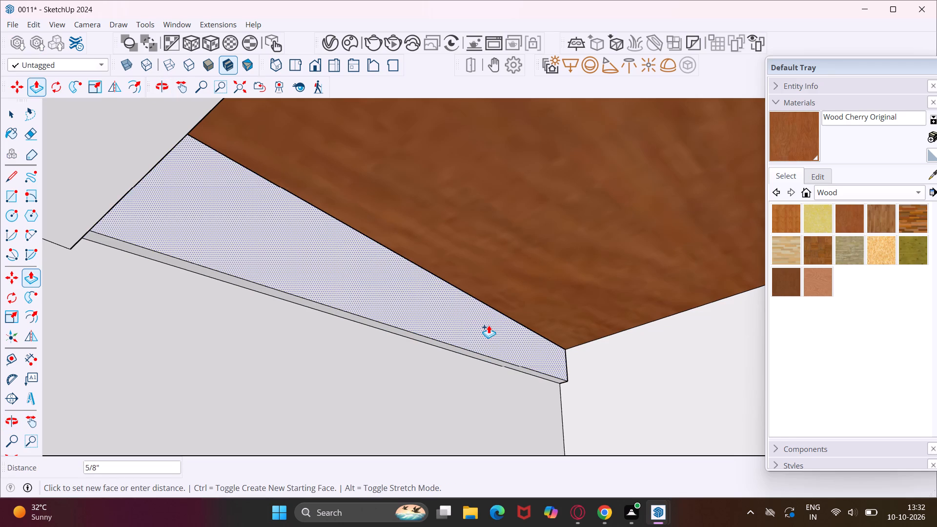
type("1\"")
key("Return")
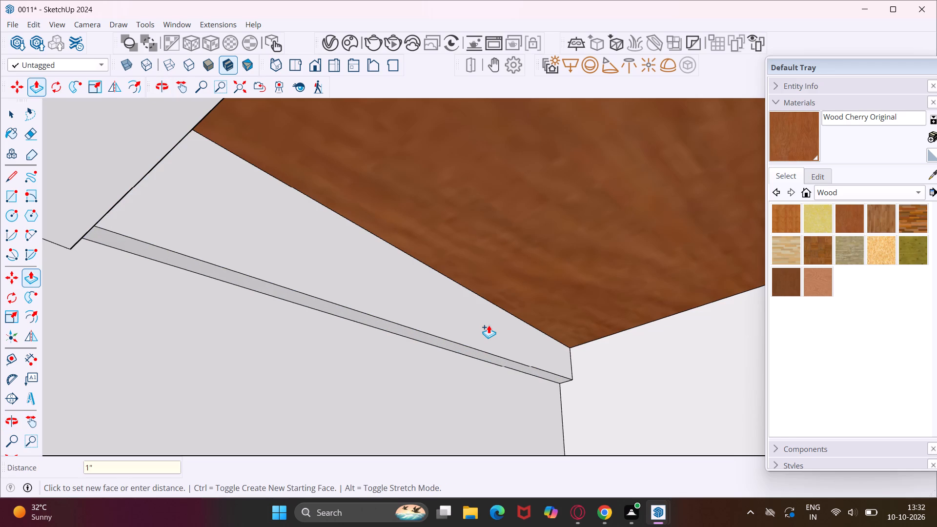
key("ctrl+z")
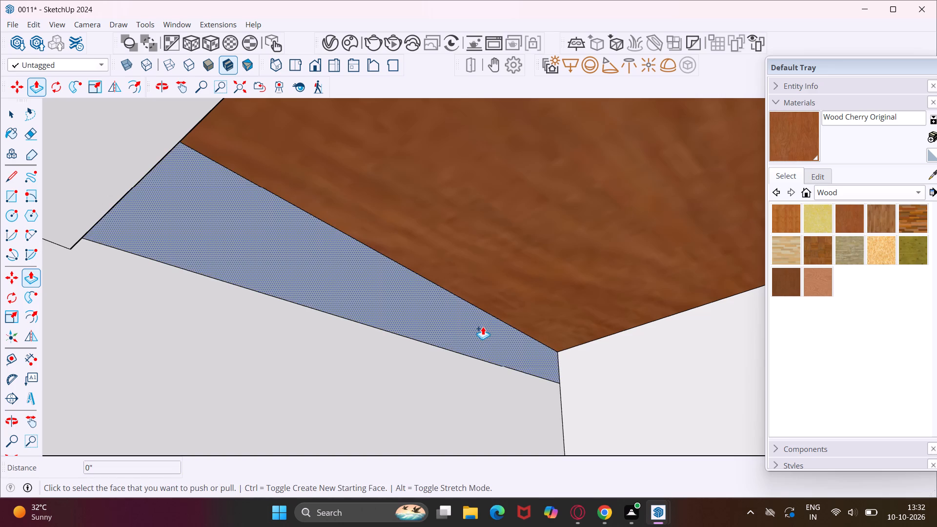
Push/Pull the narrow strip face under the ceiling beside the bookcase outward 0.1".
left_click(483, 326)
type(".1\"")
key("Return")
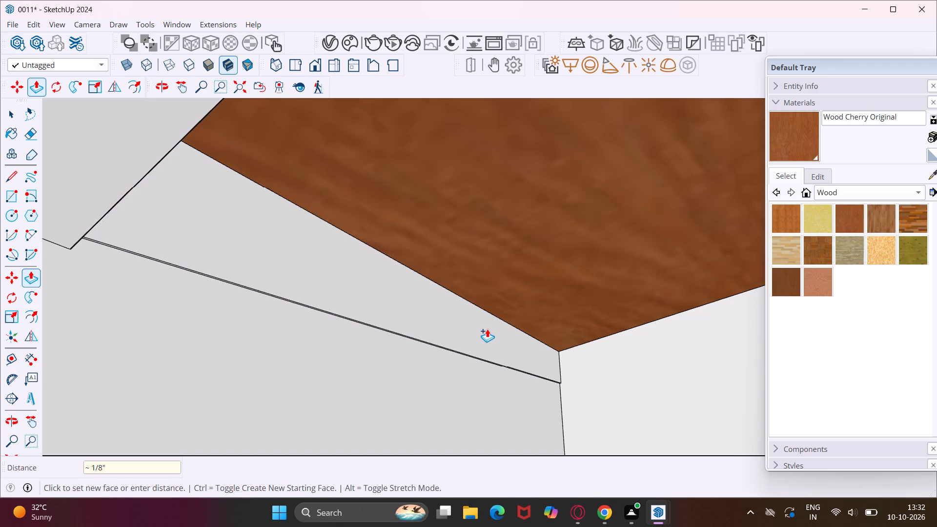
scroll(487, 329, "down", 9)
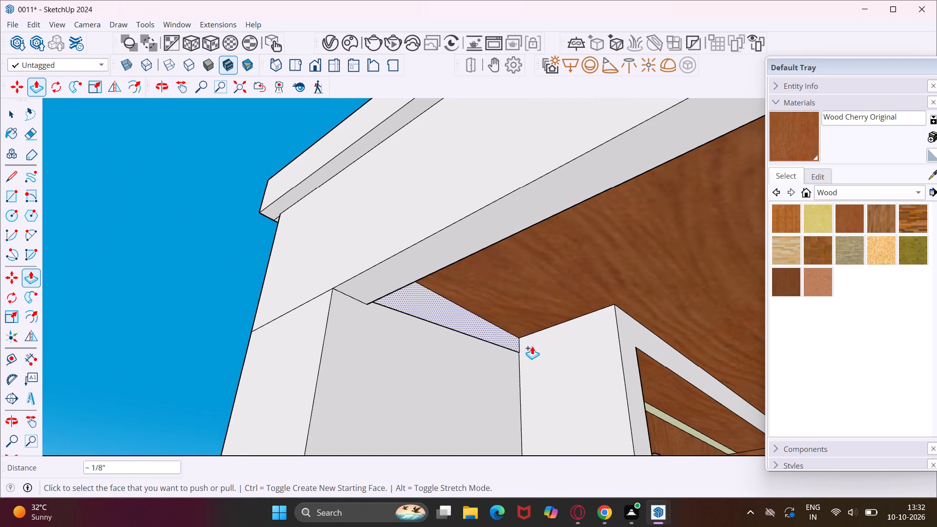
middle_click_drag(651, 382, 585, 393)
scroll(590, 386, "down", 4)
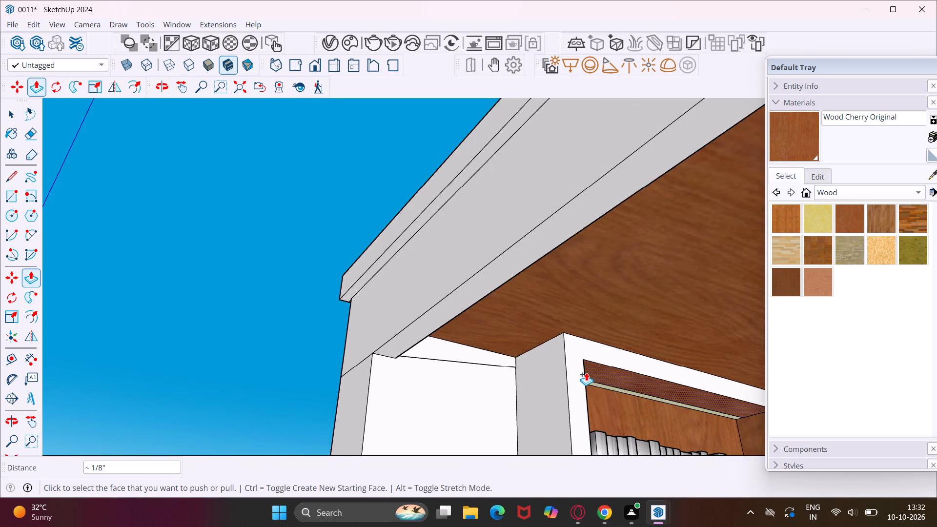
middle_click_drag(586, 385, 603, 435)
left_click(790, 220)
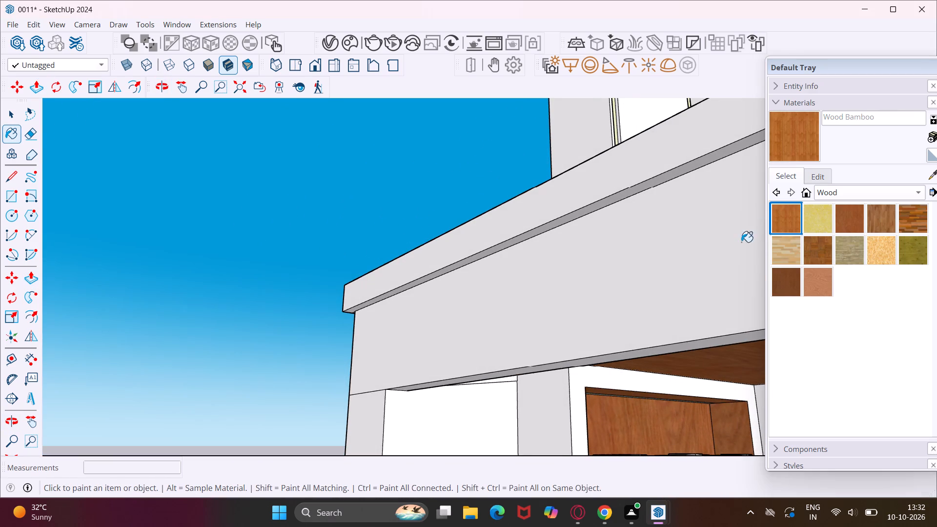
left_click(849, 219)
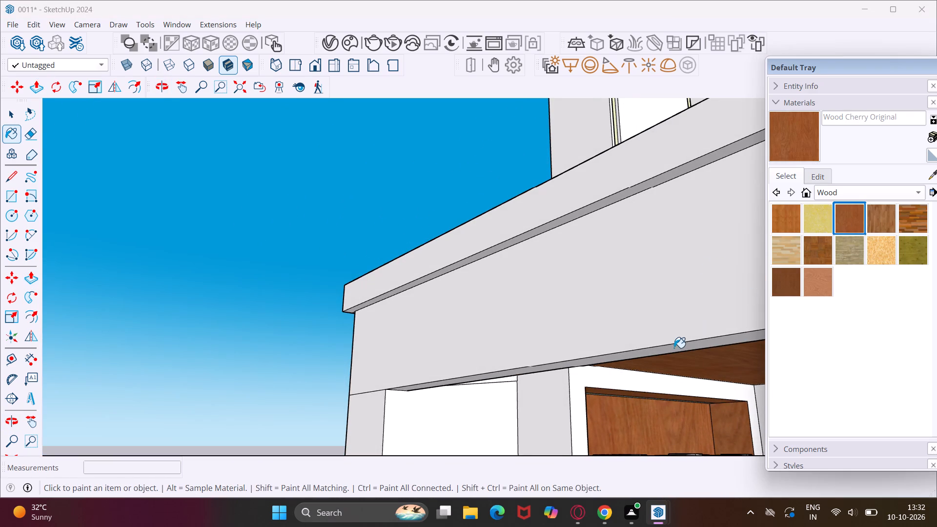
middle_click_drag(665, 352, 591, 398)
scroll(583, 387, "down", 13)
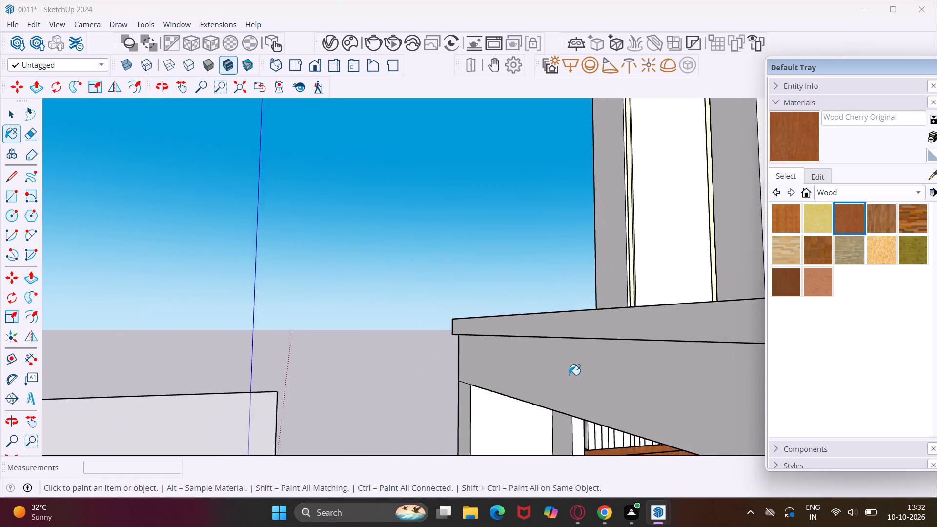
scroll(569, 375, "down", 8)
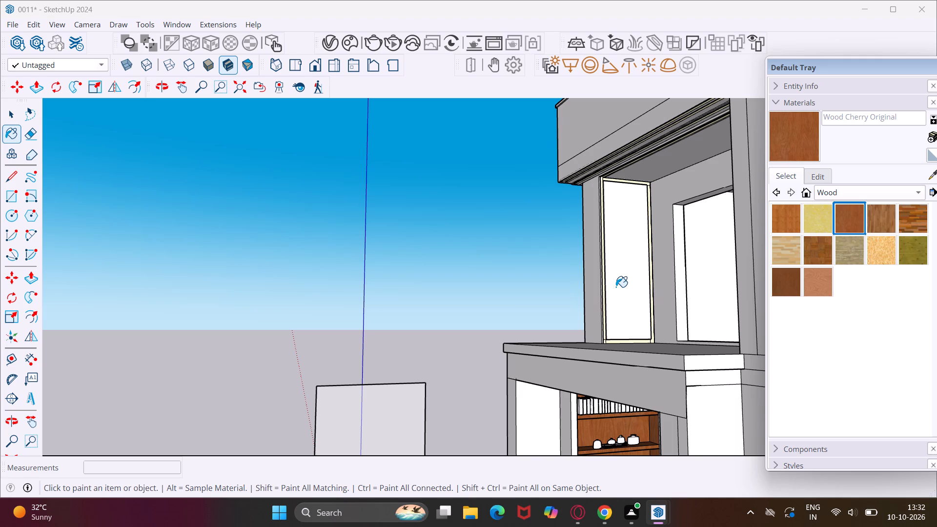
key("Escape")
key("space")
Paint the front frame of the bookcase with the dark grey Color M06.
middle_click_drag(556, 278, 624, 254)
middle_click_drag(568, 260, 617, 252)
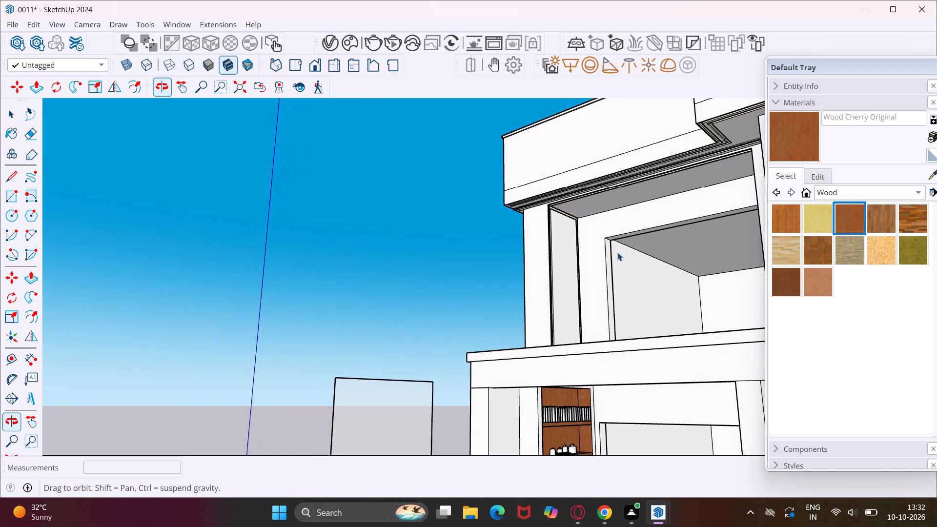
scroll(594, 268, "down", 7)
middle_click_drag(528, 382, 490, 394)
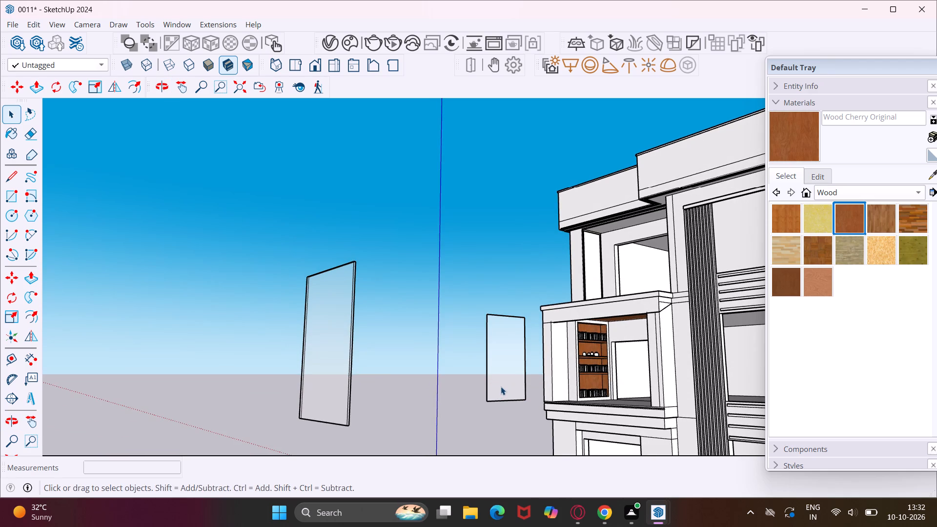
left_click(914, 195)
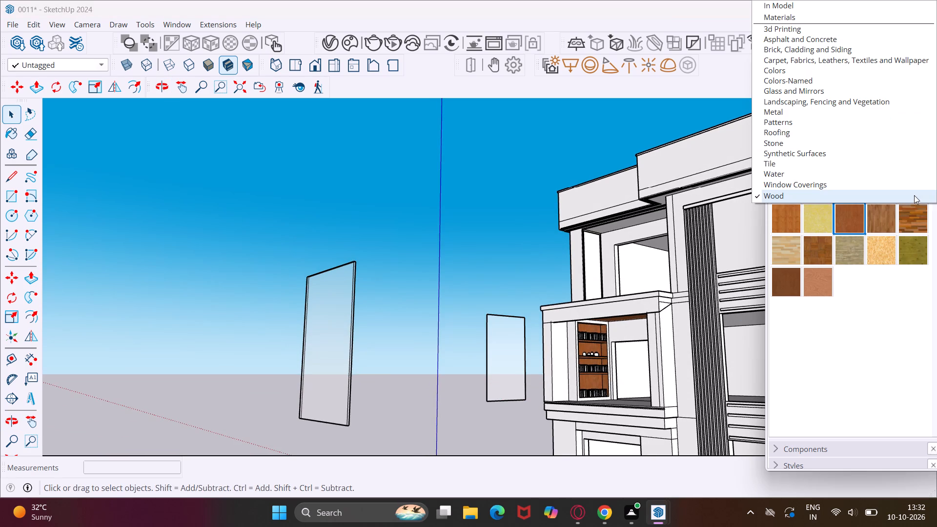
left_click(854, 74)
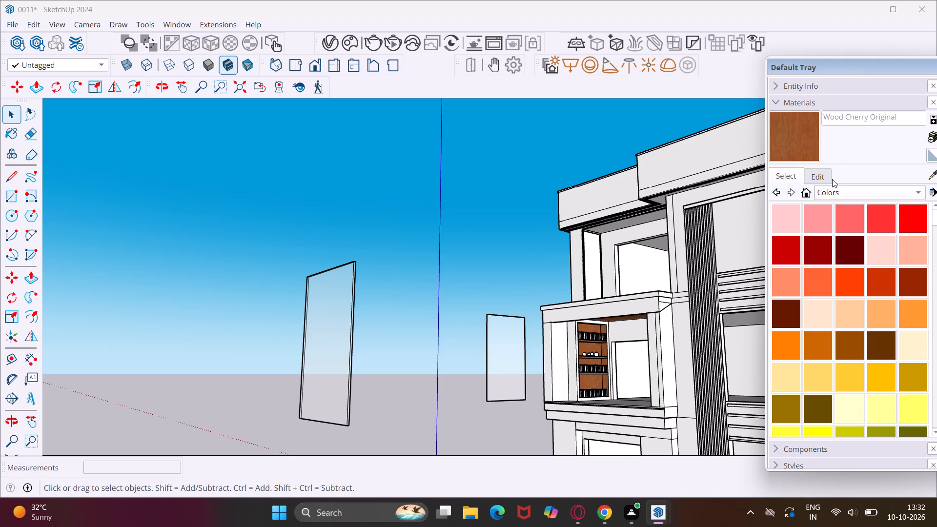
scroll(856, 365, "down", 3)
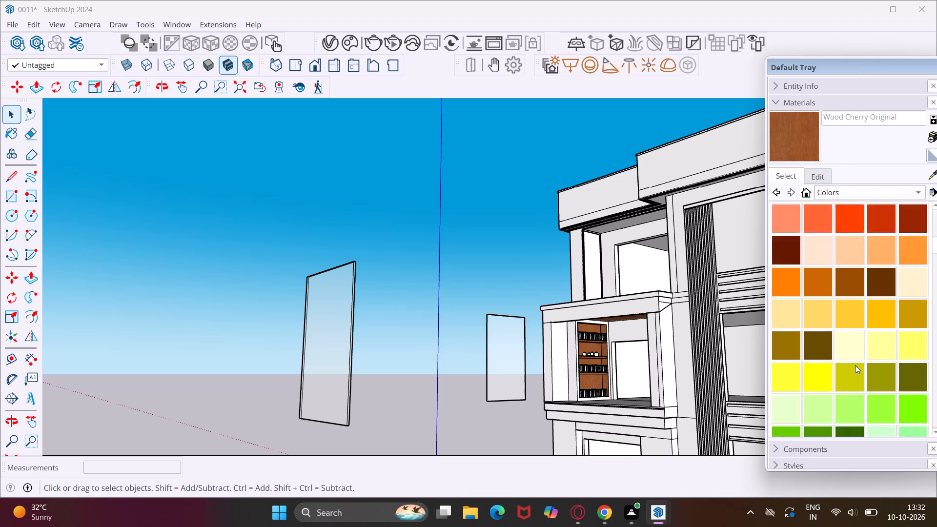
scroll(855, 365, "down", 16)
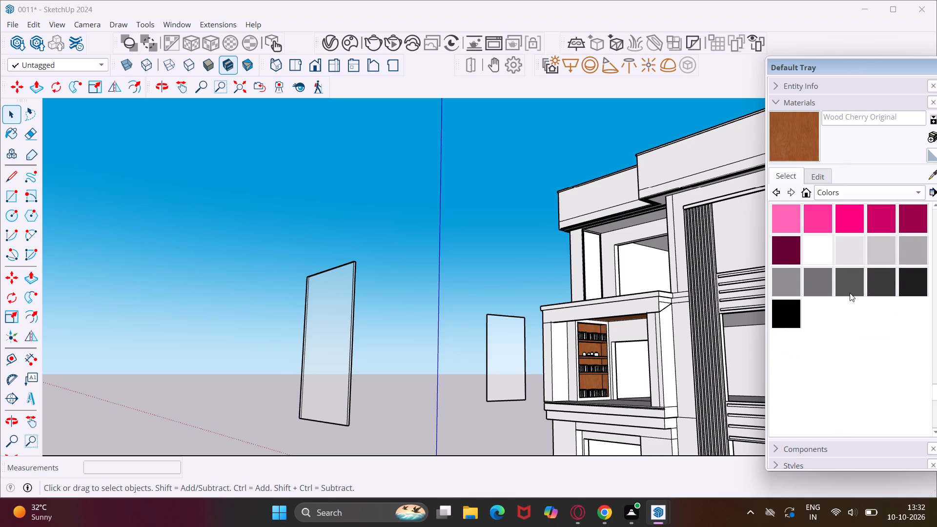
left_click(851, 291)
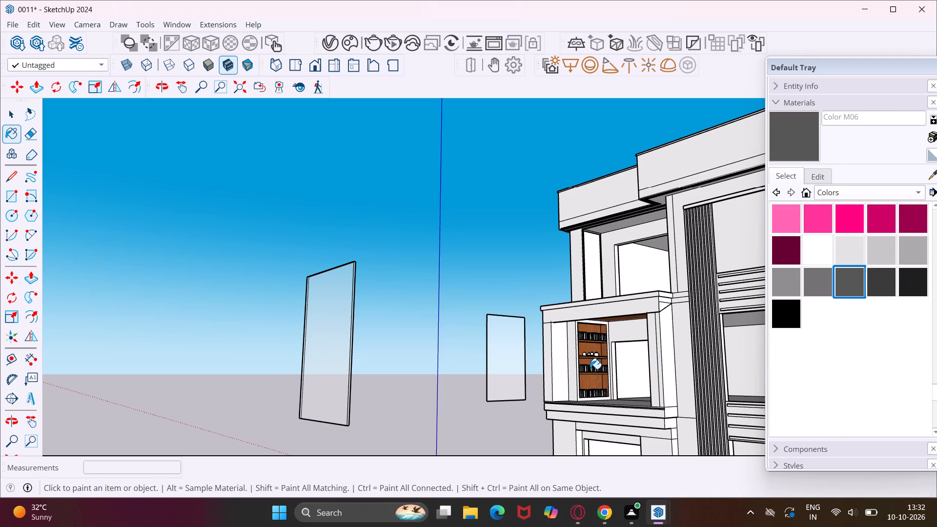
scroll(581, 347, "up", 6)
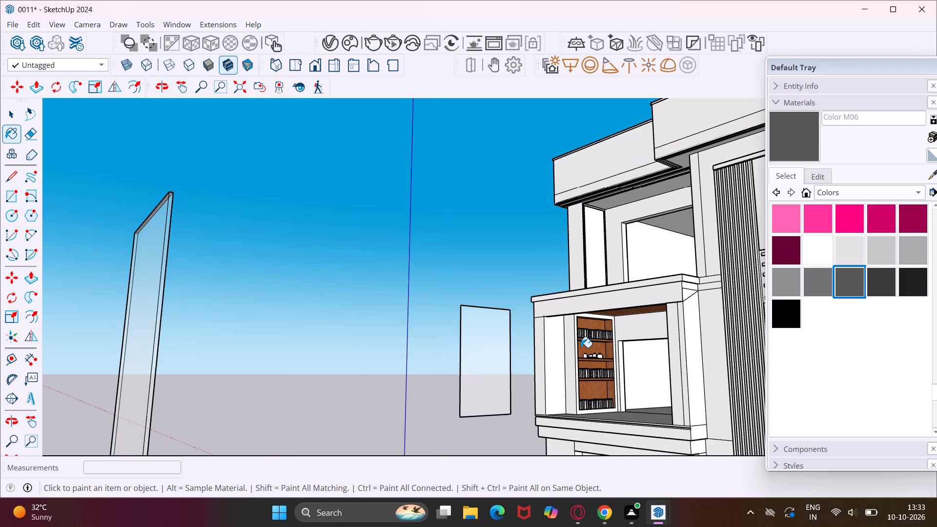
scroll(577, 337, "up", 4)
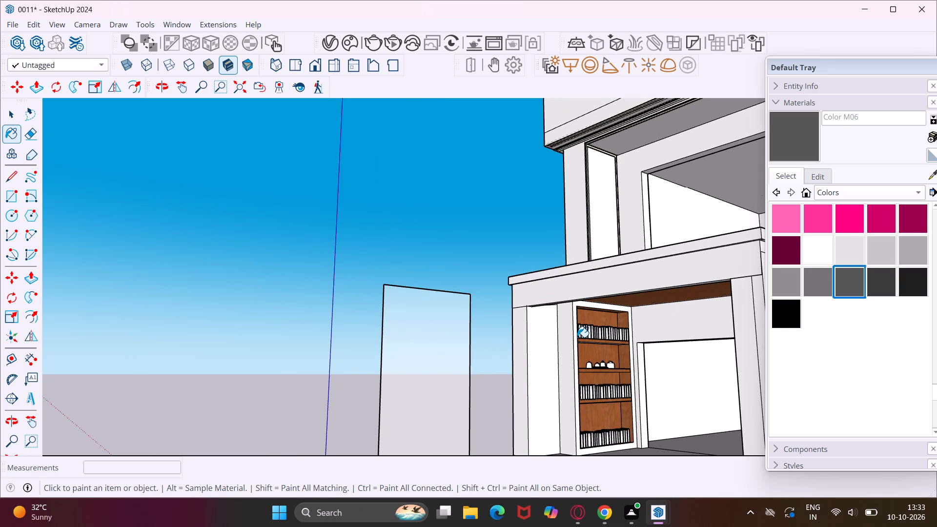
scroll(577, 337, "up", 4)
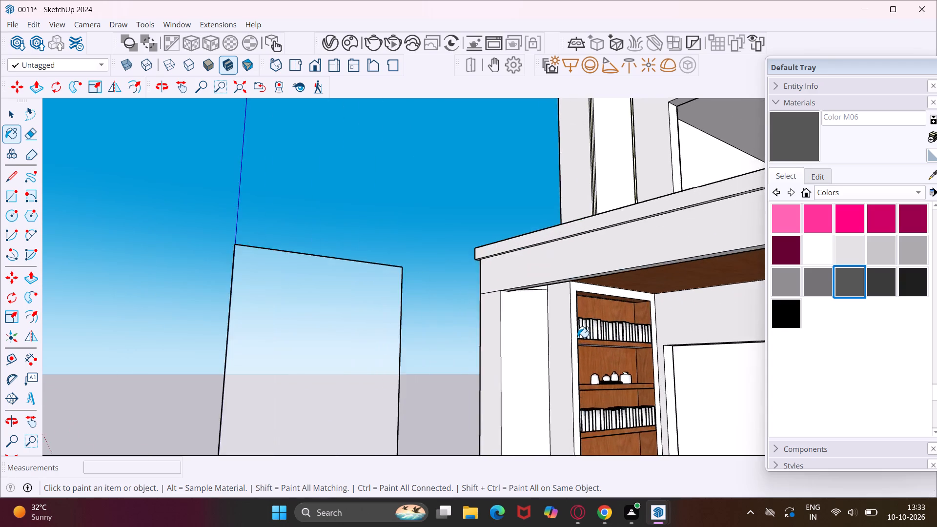
scroll(577, 337, "up", 7)
left_click(576, 333)
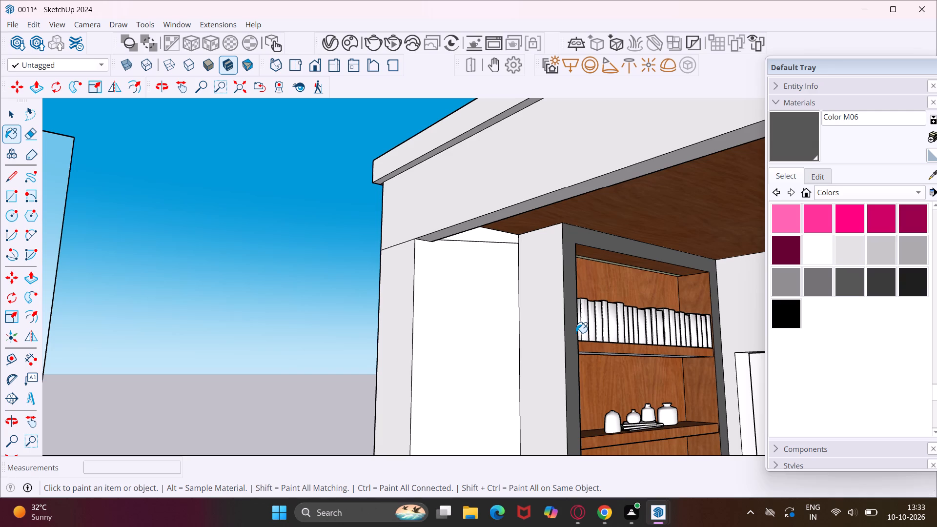
key("Escape")
key("space")
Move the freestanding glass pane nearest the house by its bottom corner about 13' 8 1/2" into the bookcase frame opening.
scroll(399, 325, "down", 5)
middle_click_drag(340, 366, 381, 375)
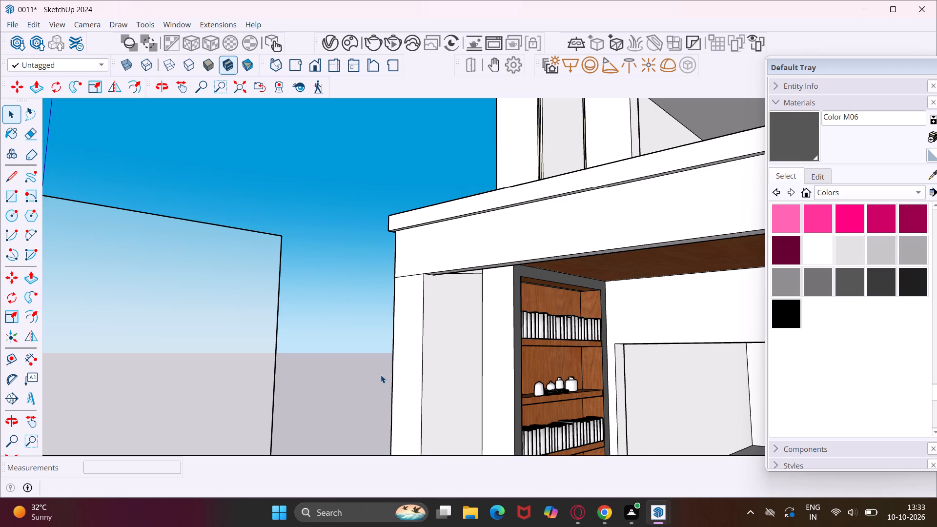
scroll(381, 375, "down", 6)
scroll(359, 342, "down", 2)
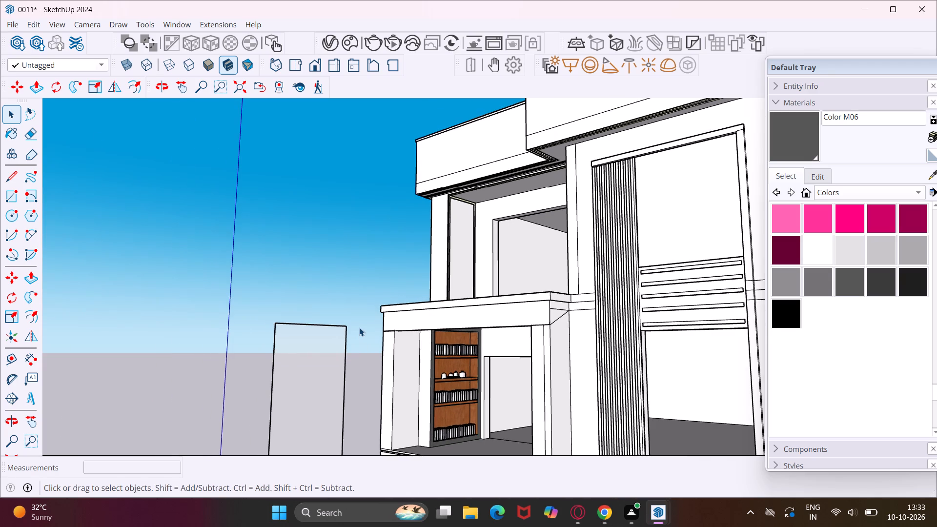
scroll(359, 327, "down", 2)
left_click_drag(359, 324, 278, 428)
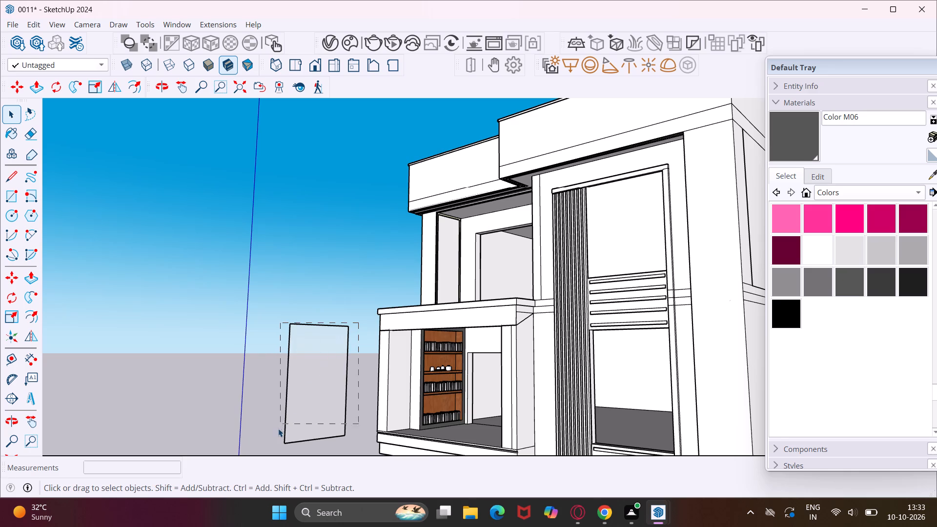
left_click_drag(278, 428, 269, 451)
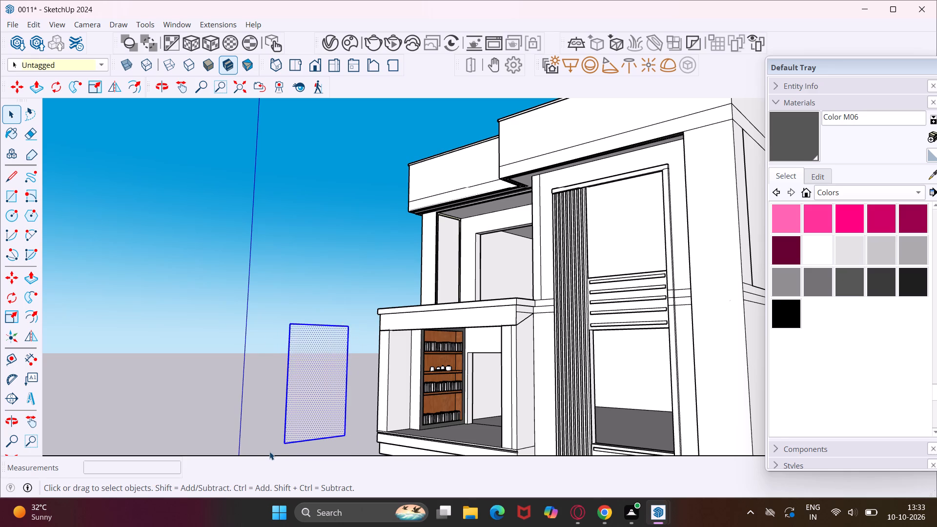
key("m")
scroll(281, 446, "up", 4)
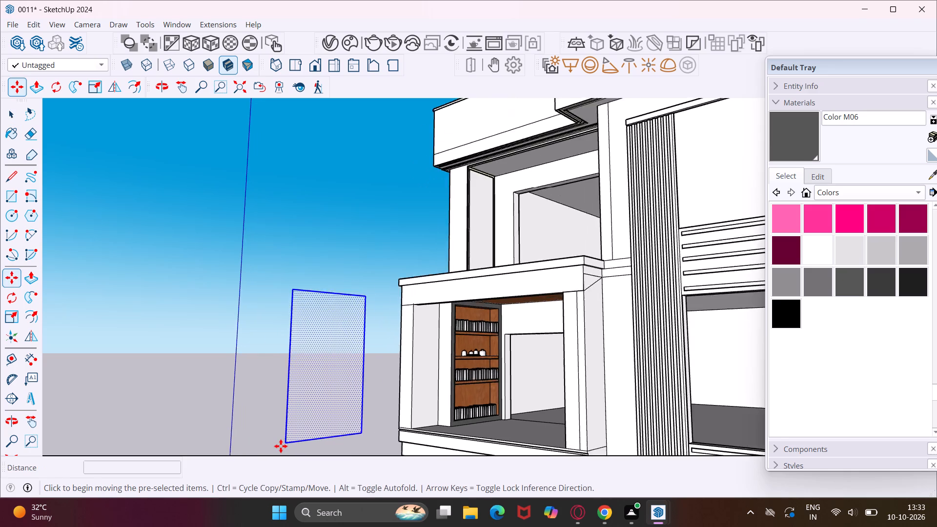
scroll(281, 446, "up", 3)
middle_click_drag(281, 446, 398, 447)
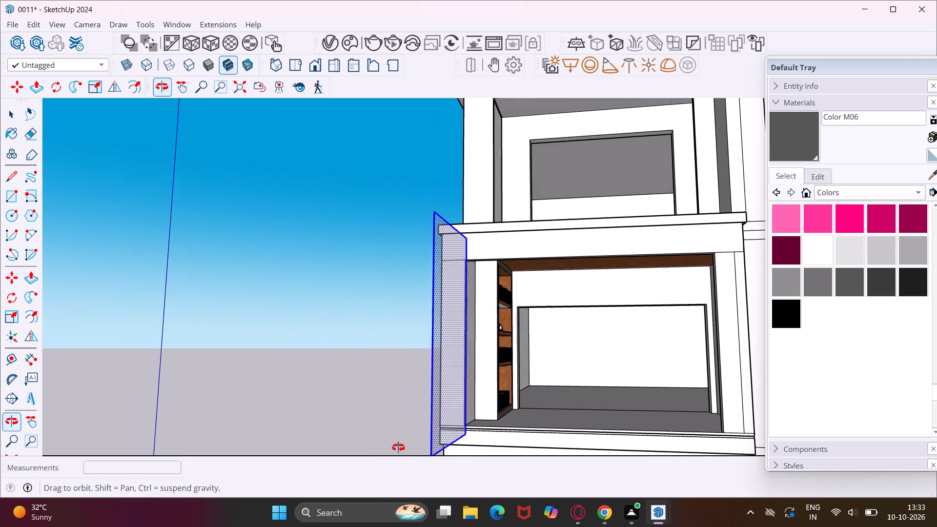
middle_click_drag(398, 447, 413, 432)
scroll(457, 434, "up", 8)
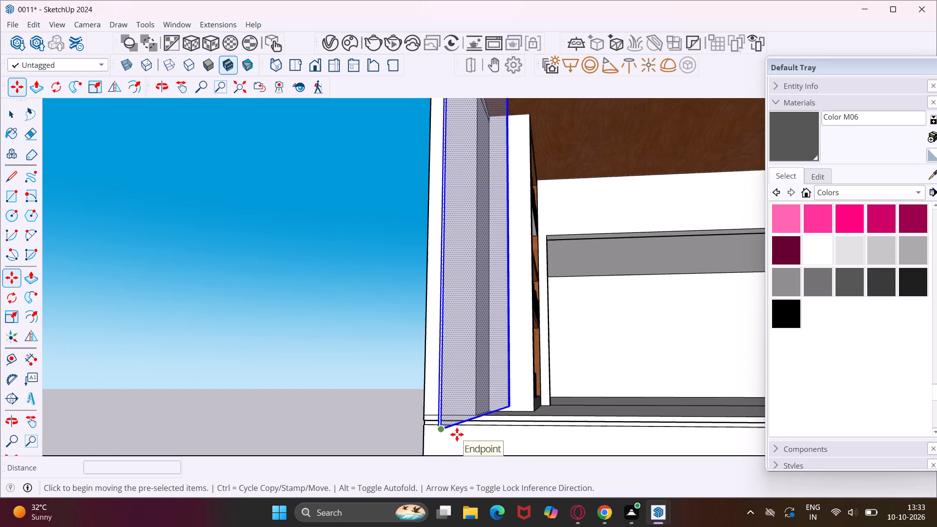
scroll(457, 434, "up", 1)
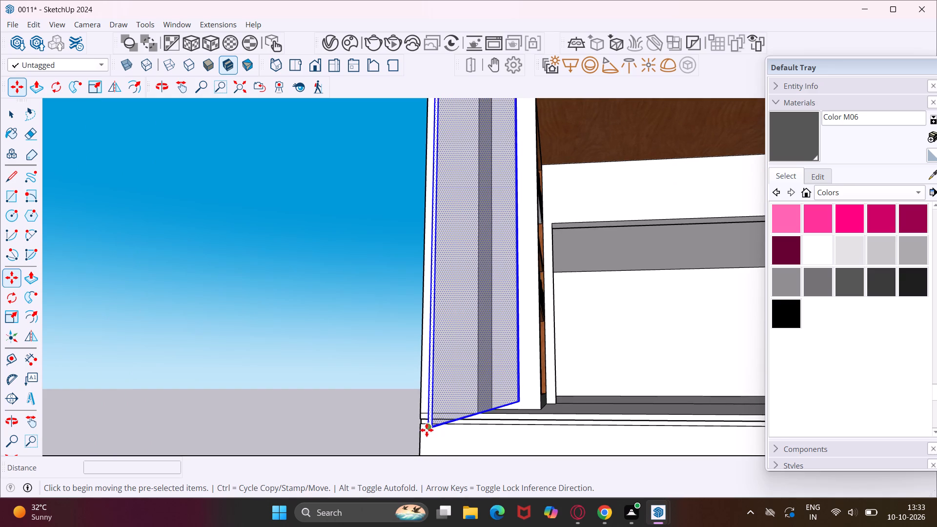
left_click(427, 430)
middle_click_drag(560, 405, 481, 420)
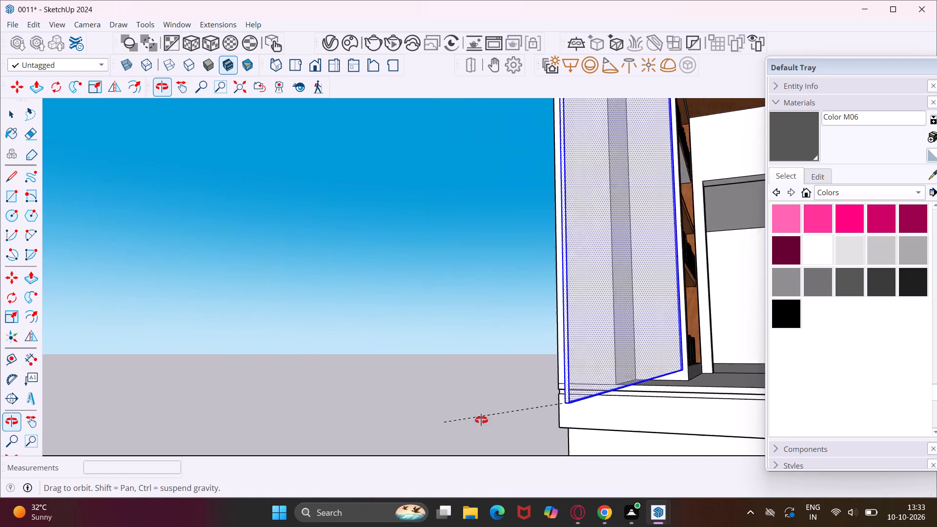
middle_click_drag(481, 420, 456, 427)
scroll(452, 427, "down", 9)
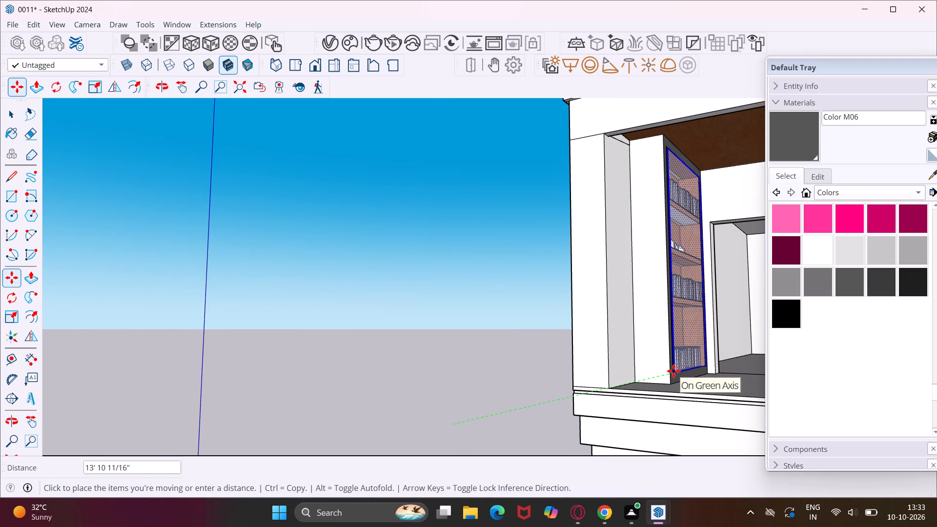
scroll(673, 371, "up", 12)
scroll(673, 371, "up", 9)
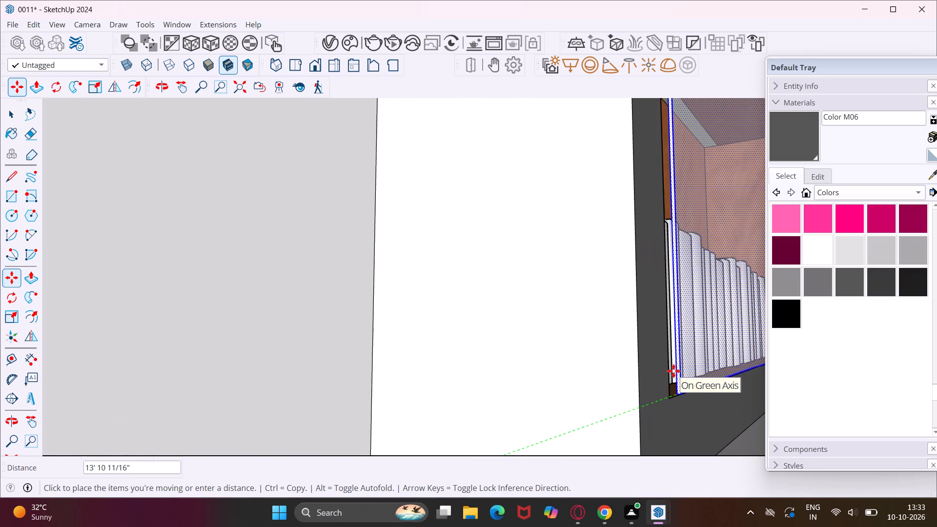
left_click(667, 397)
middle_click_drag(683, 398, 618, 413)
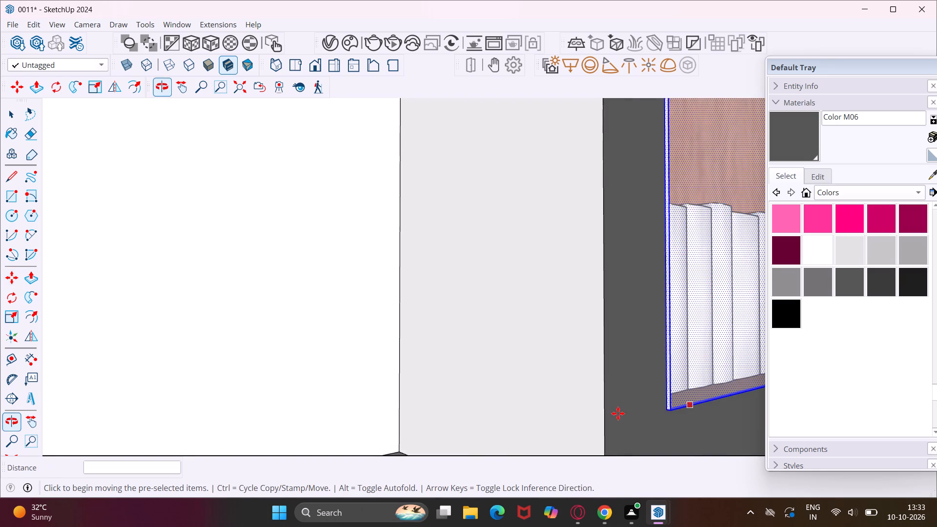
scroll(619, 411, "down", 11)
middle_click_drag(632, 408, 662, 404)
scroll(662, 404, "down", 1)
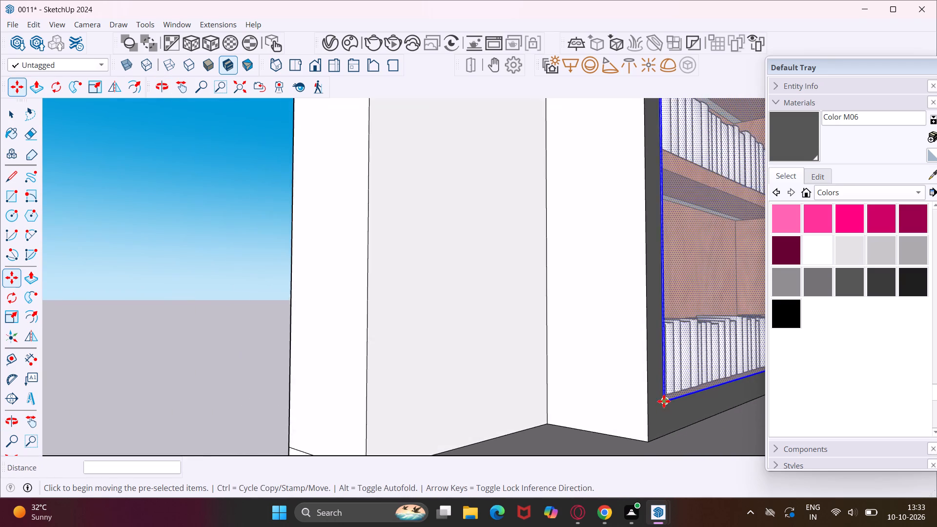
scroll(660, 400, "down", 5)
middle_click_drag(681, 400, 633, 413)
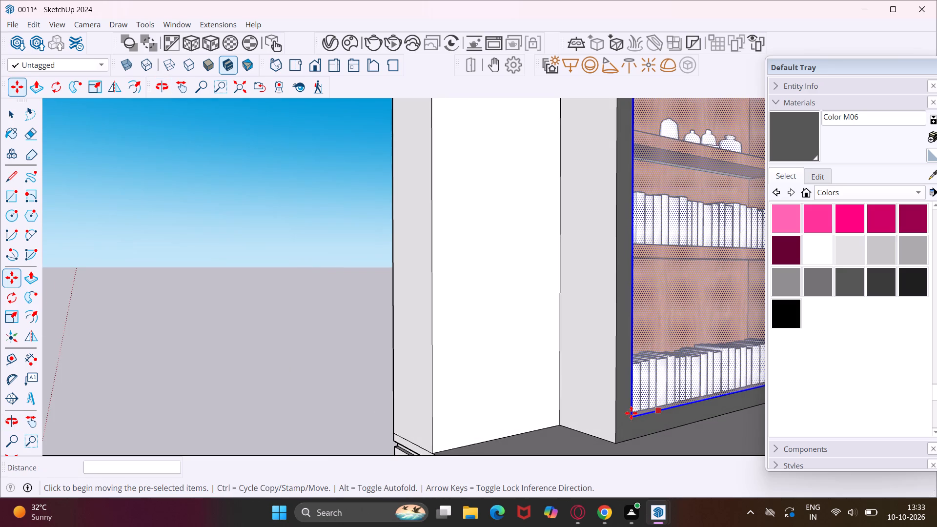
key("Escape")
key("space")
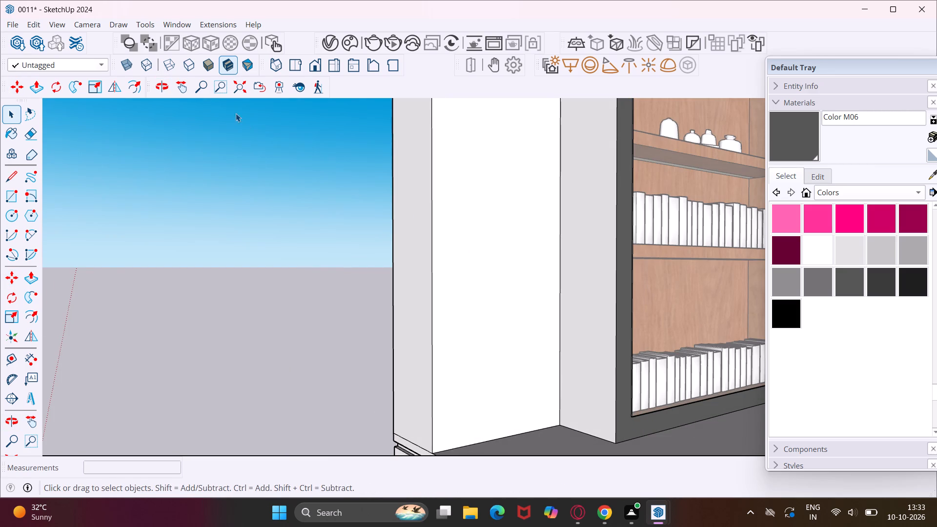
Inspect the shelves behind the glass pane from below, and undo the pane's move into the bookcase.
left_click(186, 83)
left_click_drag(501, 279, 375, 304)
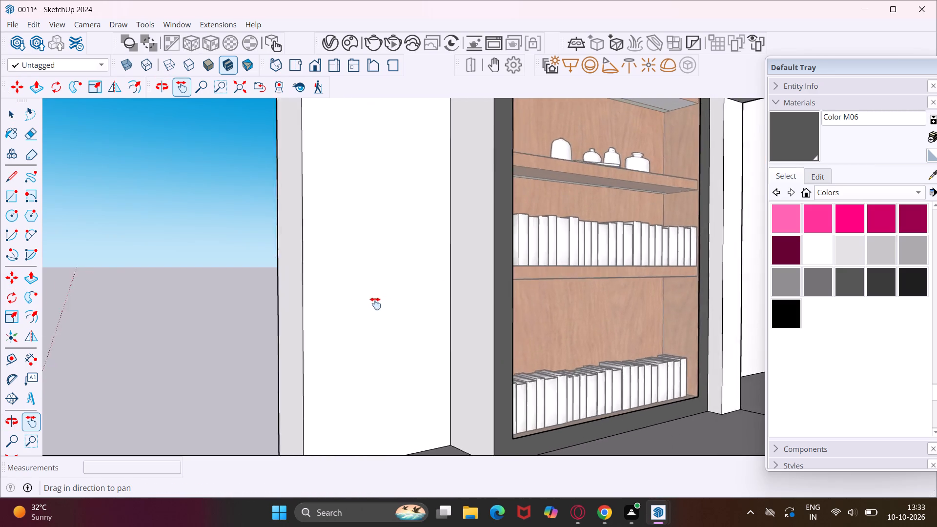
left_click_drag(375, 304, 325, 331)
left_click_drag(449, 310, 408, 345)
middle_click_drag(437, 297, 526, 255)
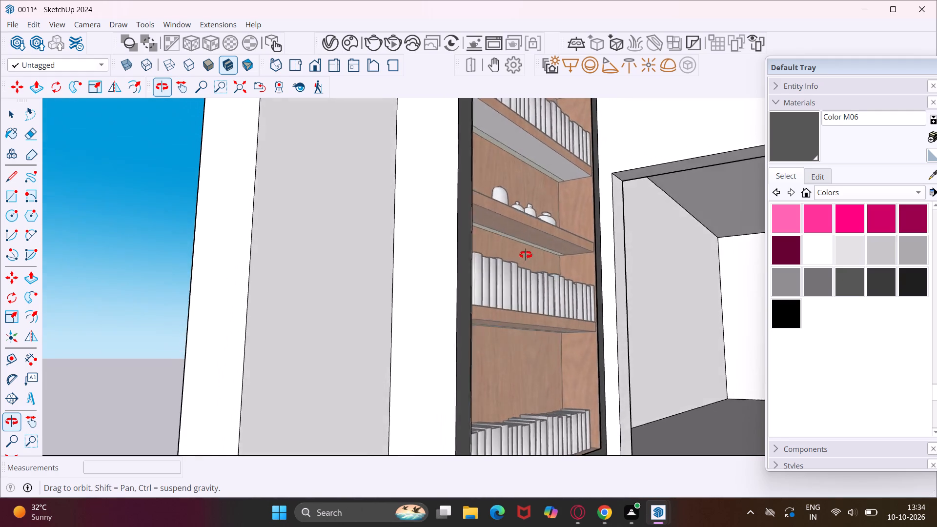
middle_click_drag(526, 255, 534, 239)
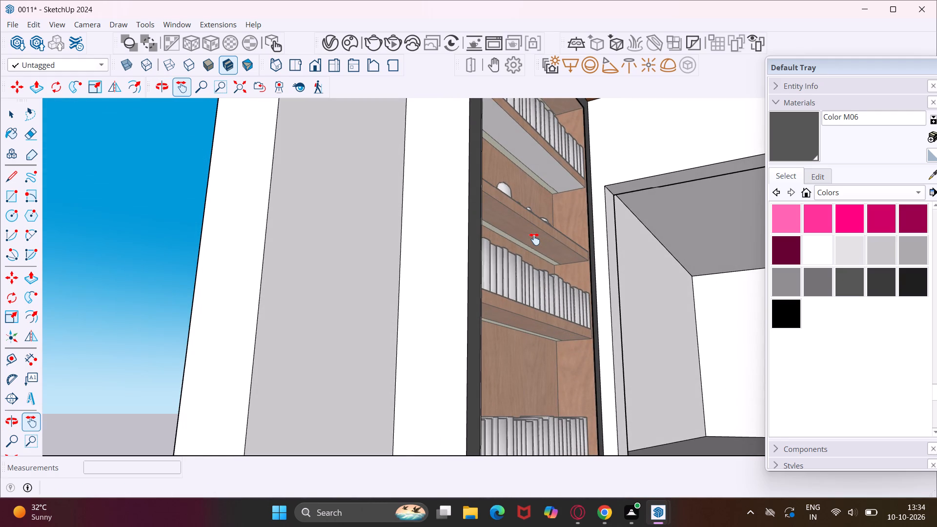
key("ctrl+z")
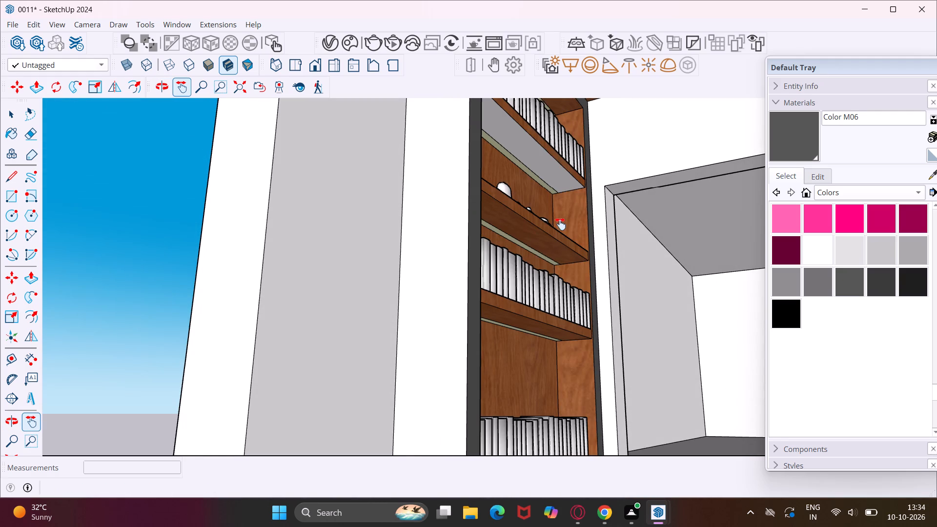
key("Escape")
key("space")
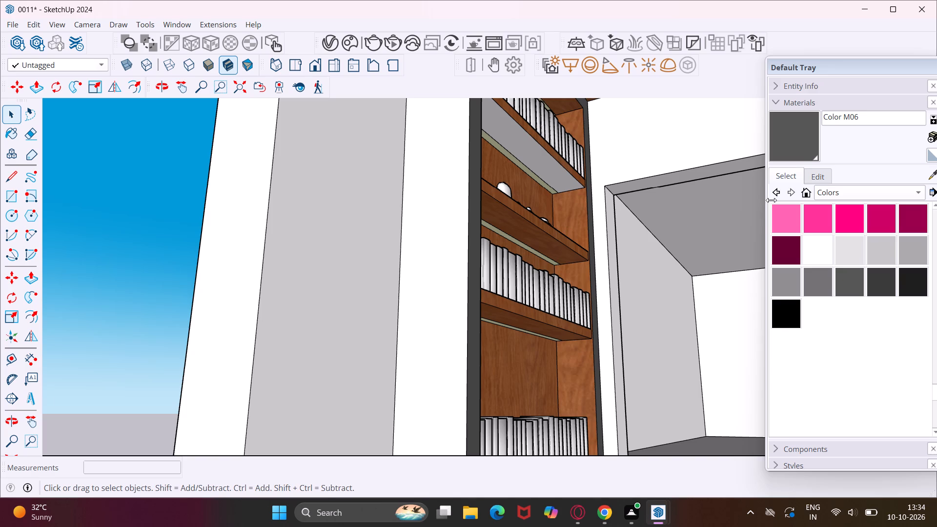
Paint the underside of the bookcase's shelf above the vases with Wood Cherry Original.
left_click(858, 193)
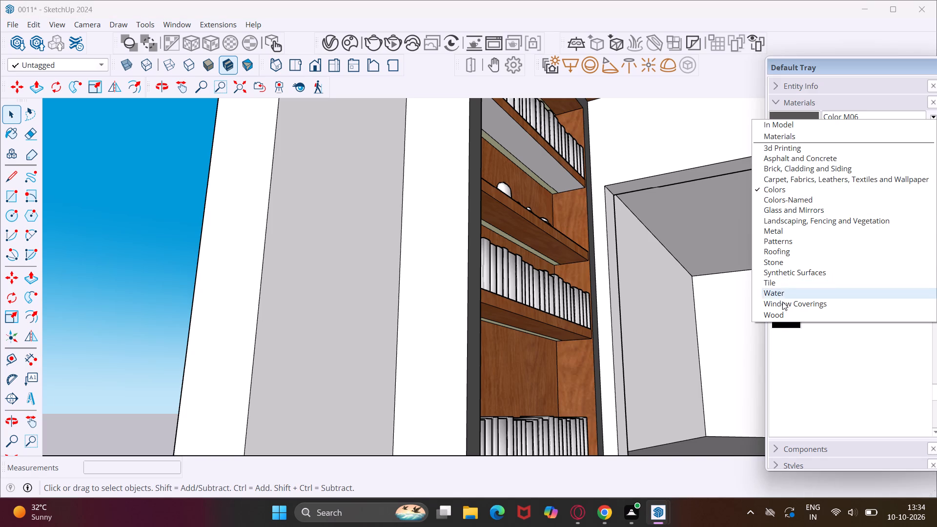
left_click(781, 308)
left_click(840, 222)
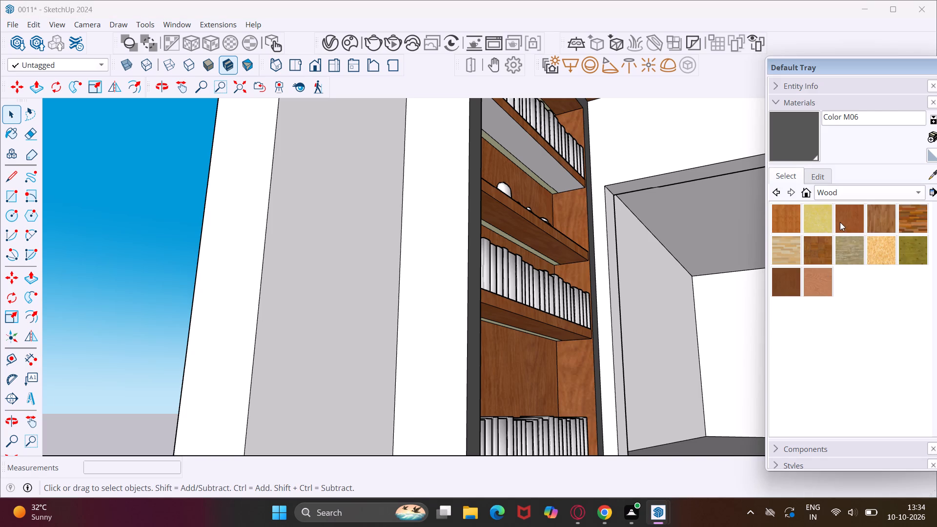
left_click(547, 158)
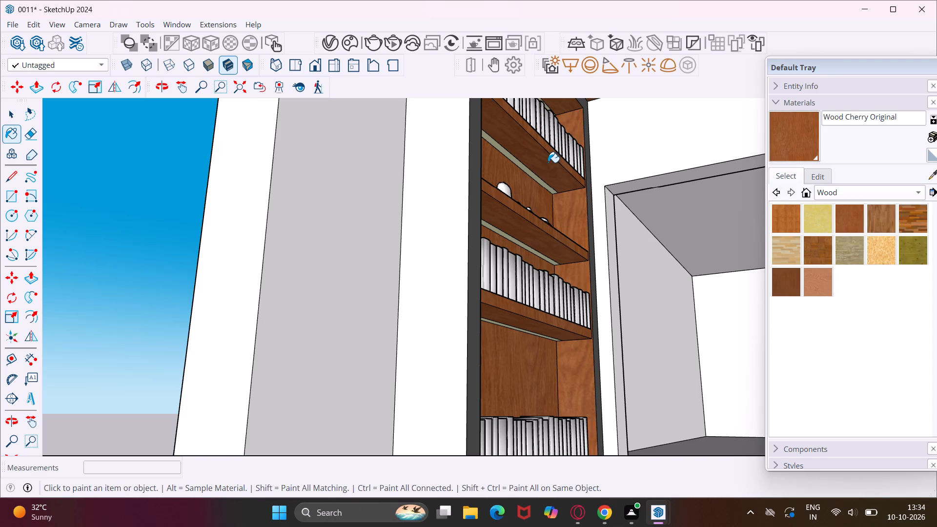
middle_click_drag(549, 163, 540, 160)
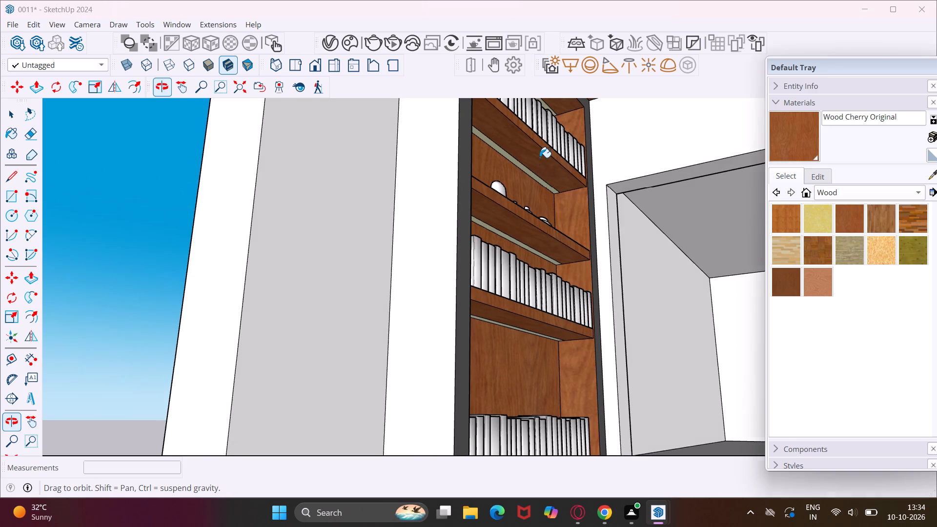
Move the freestanding glass pane nearest the house by its bottom corner about 13' 8 1/2" into the bookcase frame opening.
key("Escape")
key("space")
scroll(540, 158, "down", 11)
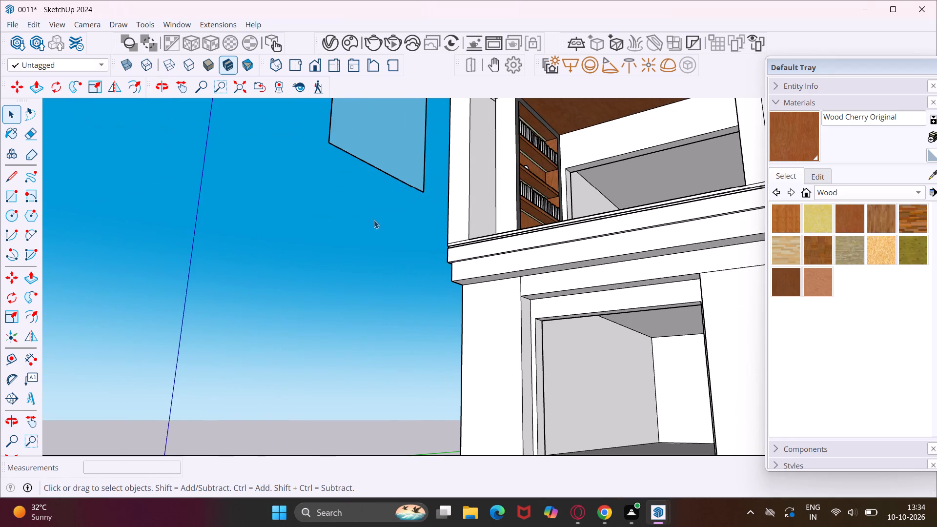
middle_click_drag(367, 221, 306, 386)
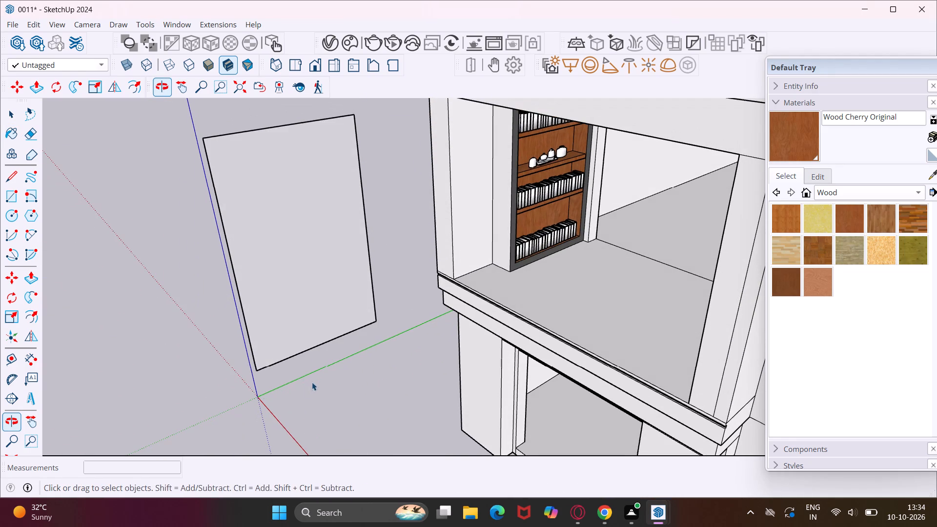
left_click_drag(373, 106, 282, 303)
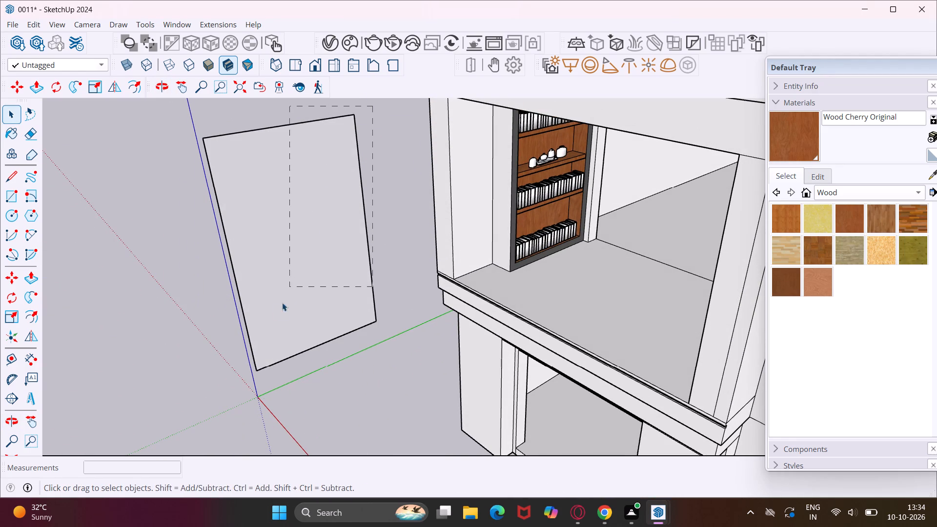
left_click_drag(282, 303, 205, 383)
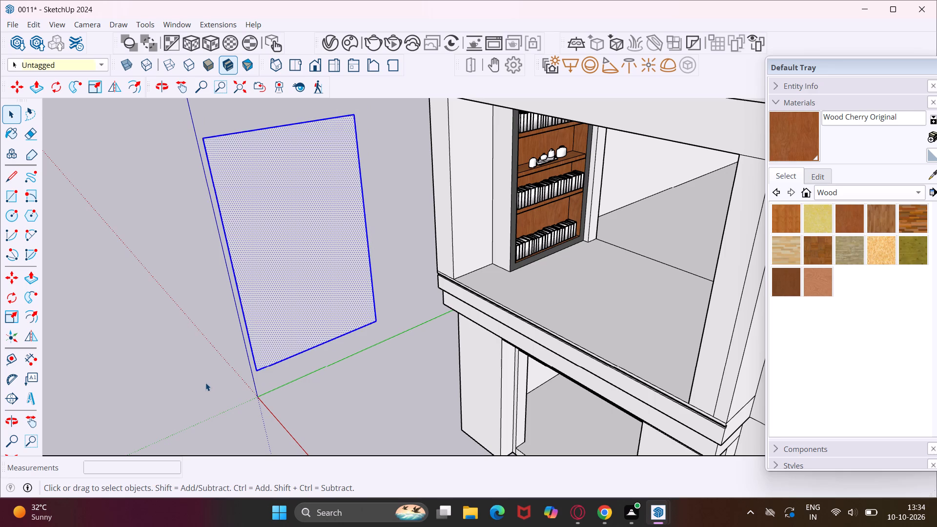
scroll(310, 345, "up", 3)
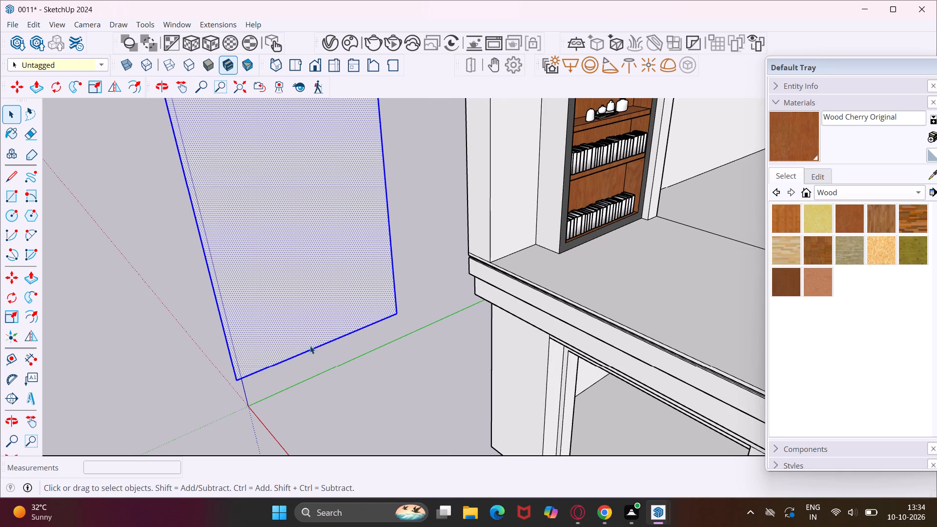
key("m")
middle_click_drag(229, 384, 296, 380)
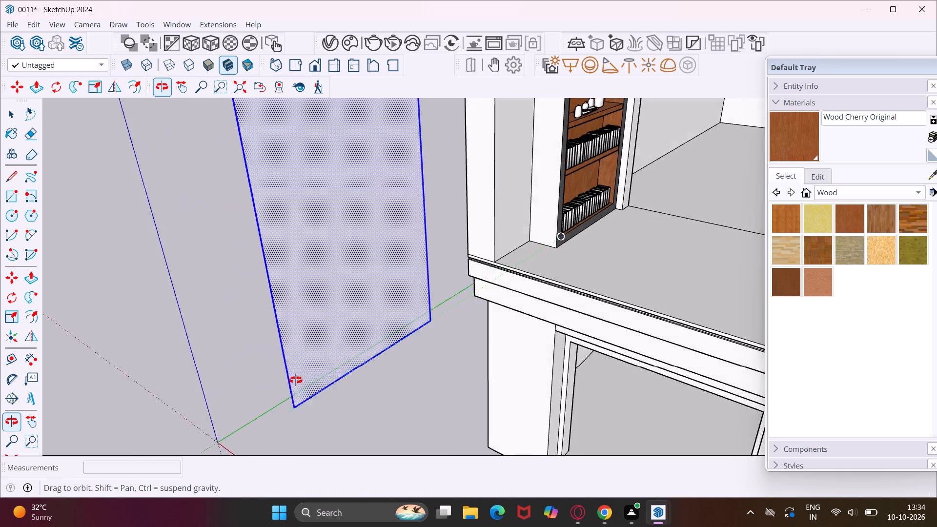
middle_click_drag(296, 380, 374, 365)
scroll(478, 406, "up", 7)
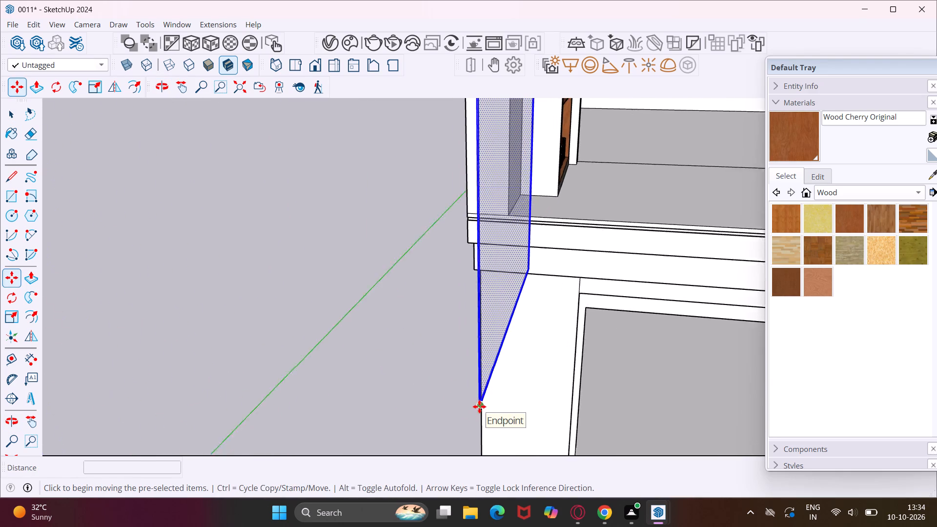
scroll(479, 406, "up", 11)
scroll(479, 406, "down", 3)
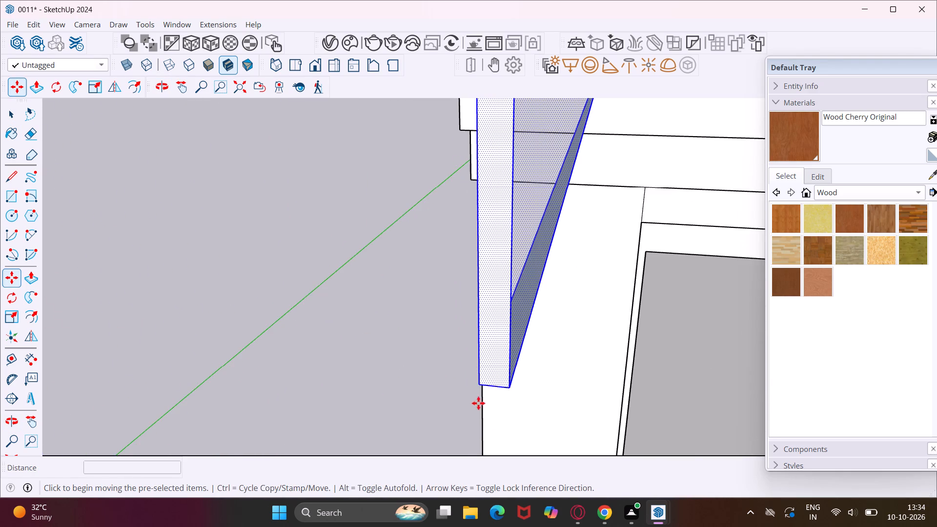
left_click(479, 385)
scroll(574, 306, "down", 12)
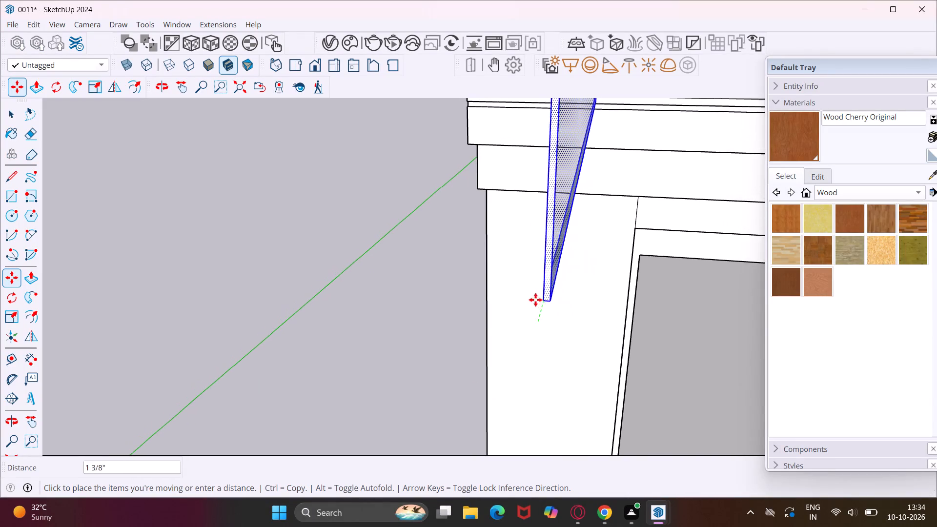
scroll(535, 300, "down", 13)
scroll(542, 232, "up", 3)
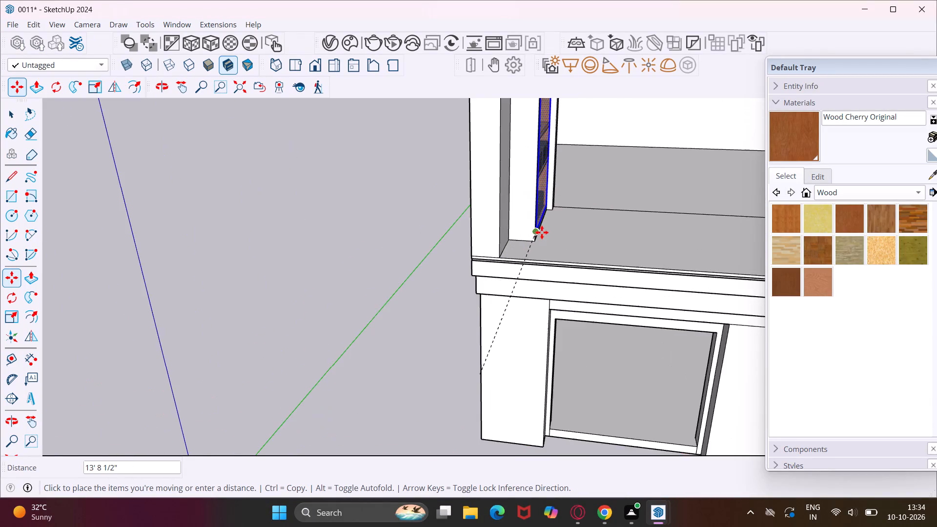
scroll(542, 232, "up", 12)
middle_click_drag(542, 232, 477, 233)
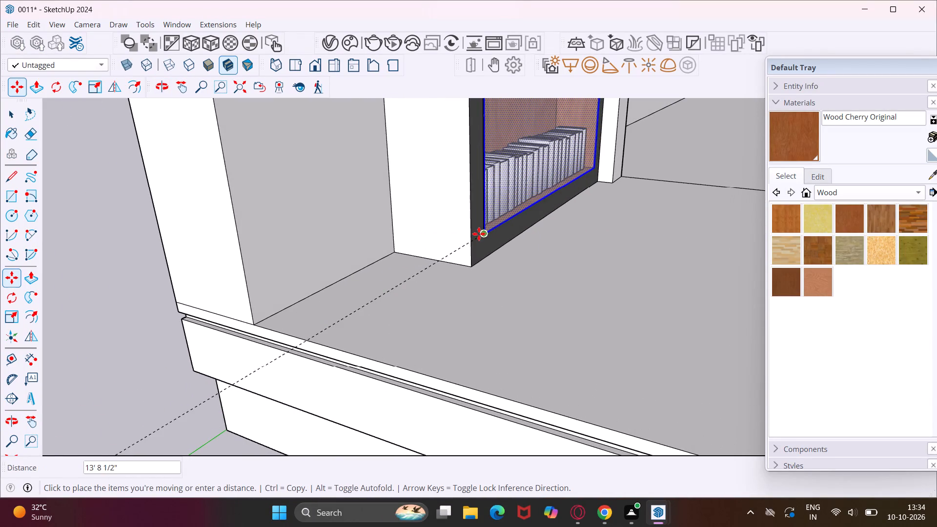
scroll(482, 233, "up", 17)
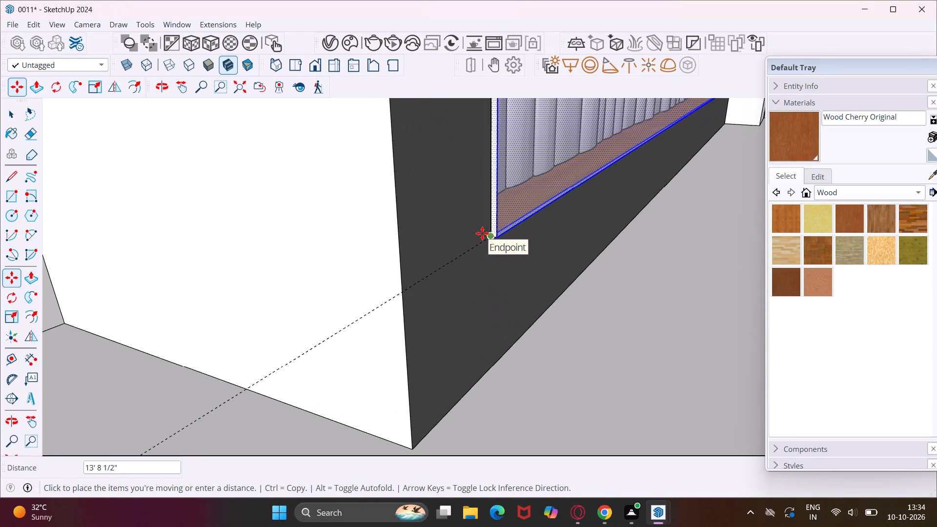
left_click(492, 237)
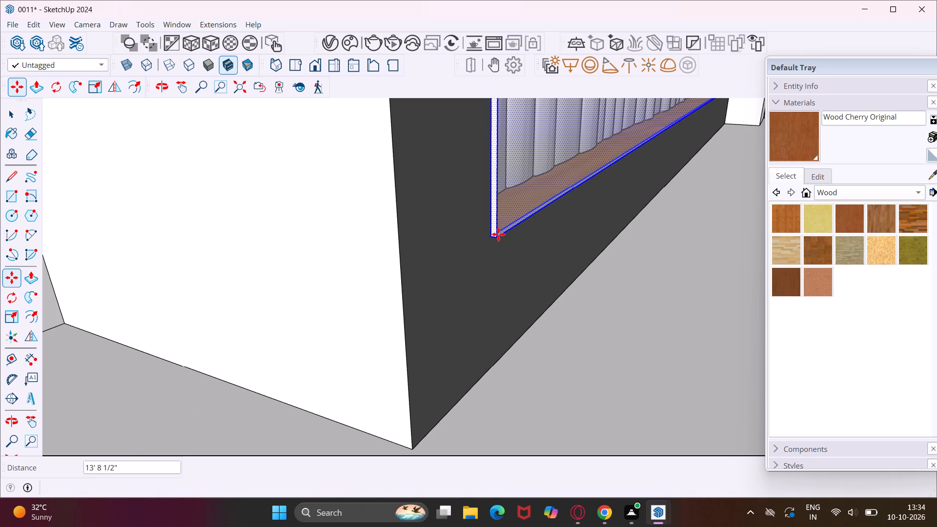
middle_click_drag(507, 225, 472, 242)
scroll(460, 240, "down", 12)
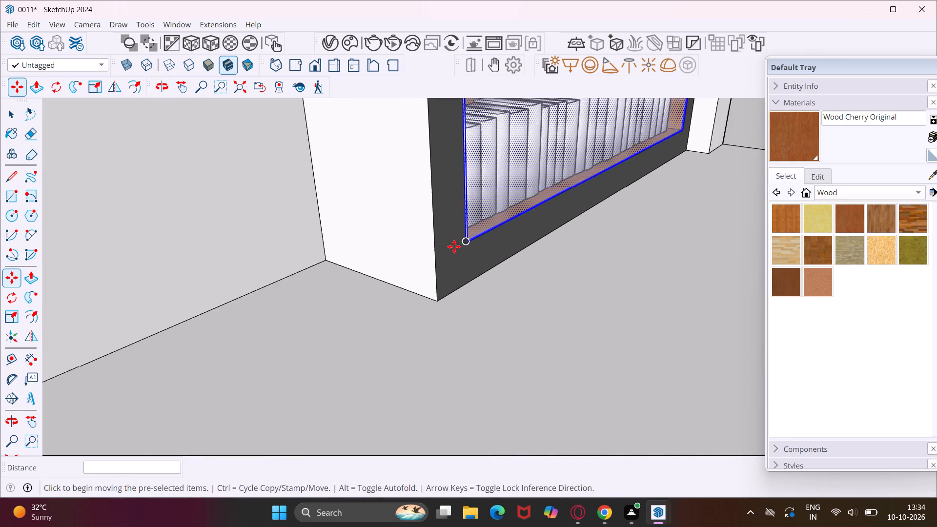
scroll(454, 246, "down", 17)
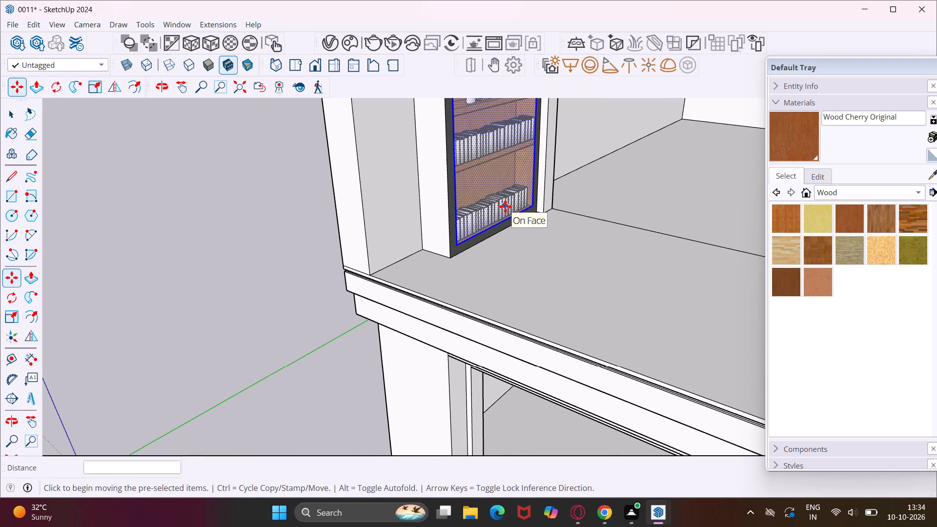
key("Escape")
key("space")
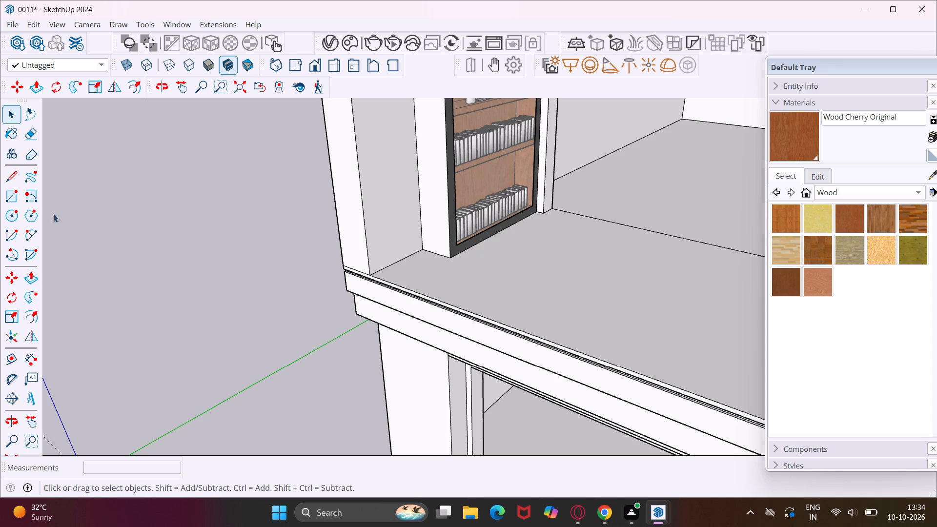
Frame a close-up of the glazed bookcase shelves and render that view with V-Ray.
left_click(177, 80)
left_click_drag(335, 145, 257, 243)
scroll(393, 184, "up", 5)
middle_click_drag(404, 177, 404, 114)
left_click_drag(422, 163, 423, 163)
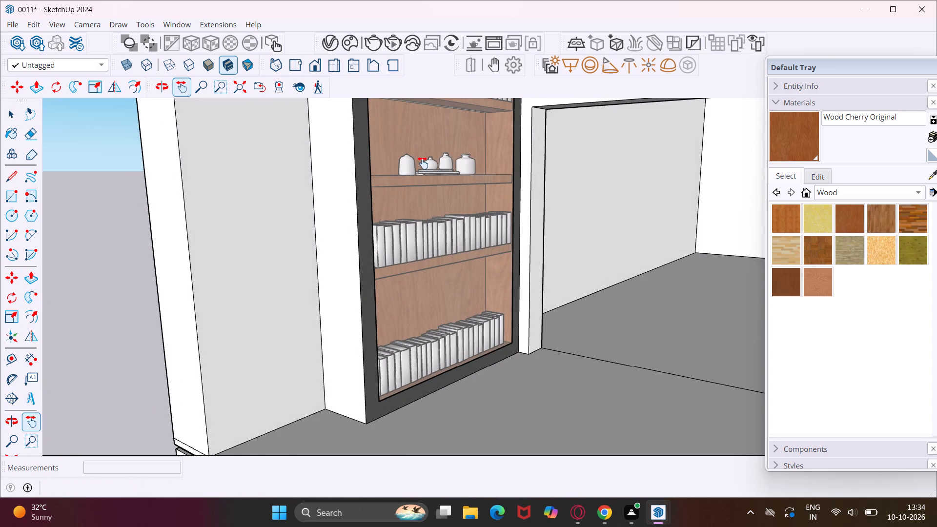
left_click_drag(423, 163, 372, 235)
middle_click_drag(370, 228, 369, 210)
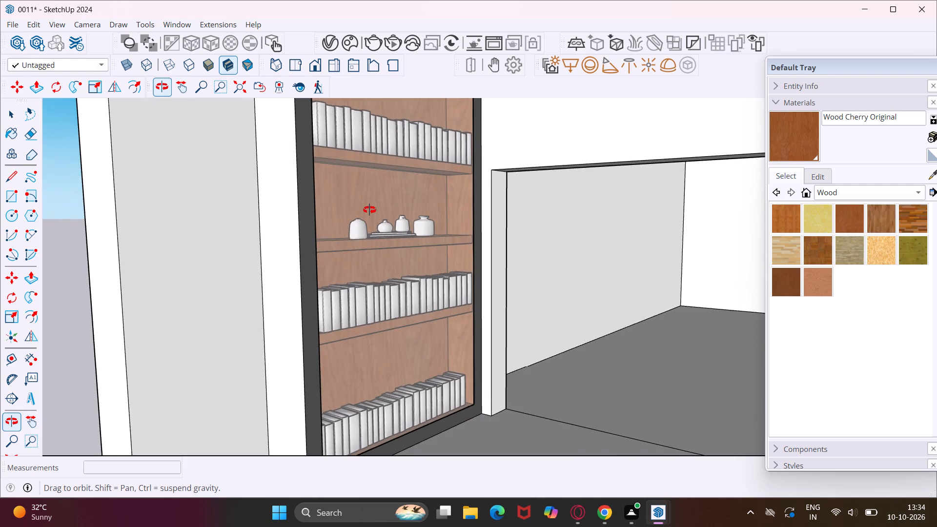
middle_click_drag(369, 210, 369, 209)
left_click_drag(369, 208, 329, 241)
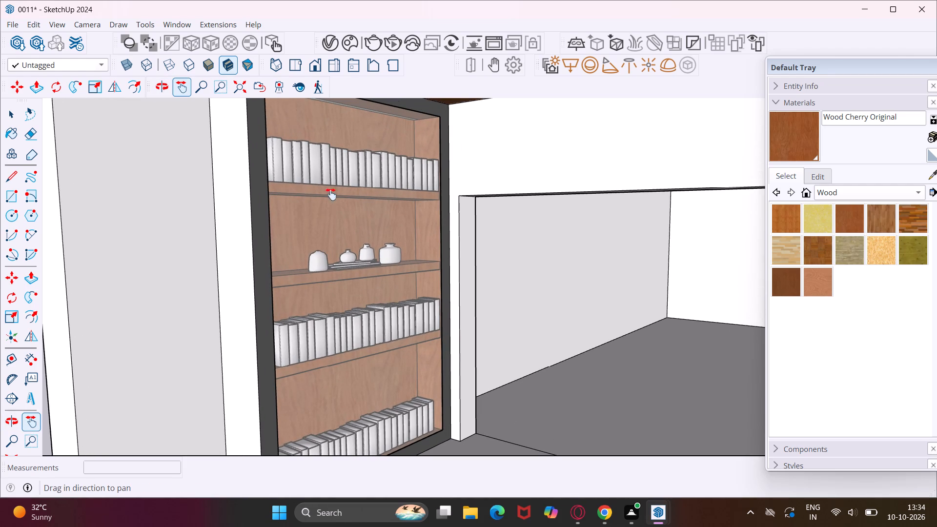
left_click(367, 48)
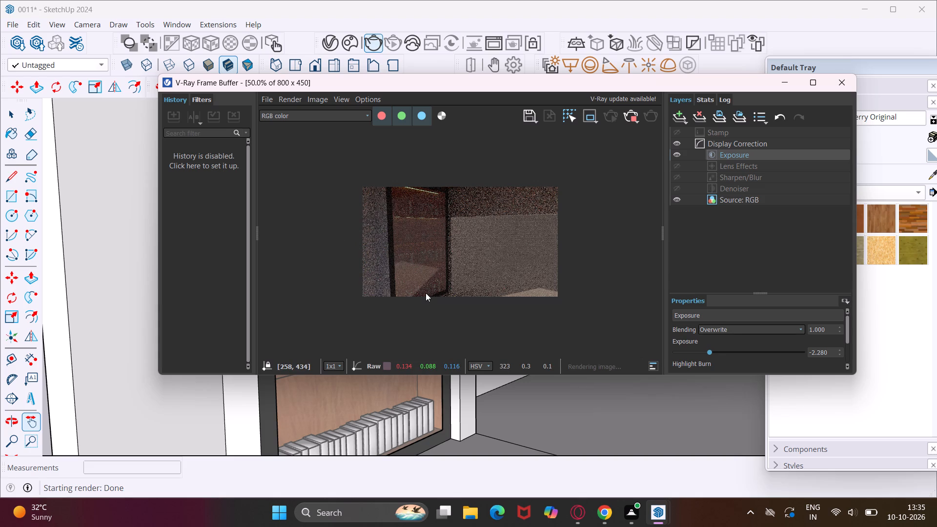
Examine the bookcase glass, shelves and strip lights in the V-Ray render, and put the frame buffer away.
scroll(427, 249, "down", 2)
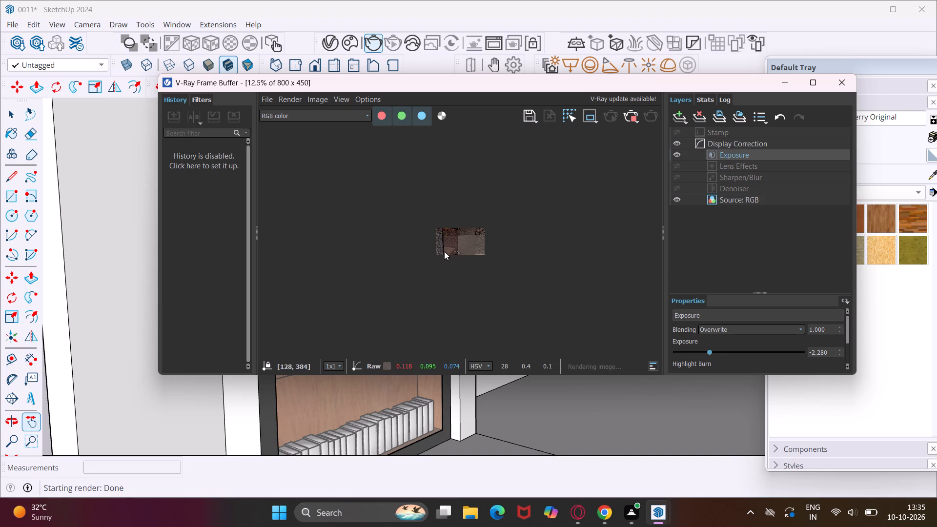
scroll(446, 251, "up", 4)
scroll(446, 251, "down", 1)
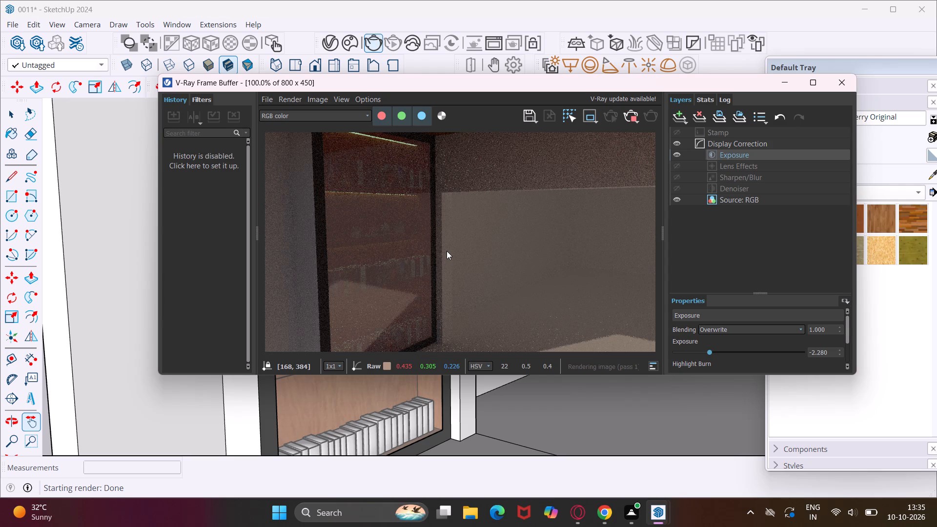
scroll(447, 251, "down", 1)
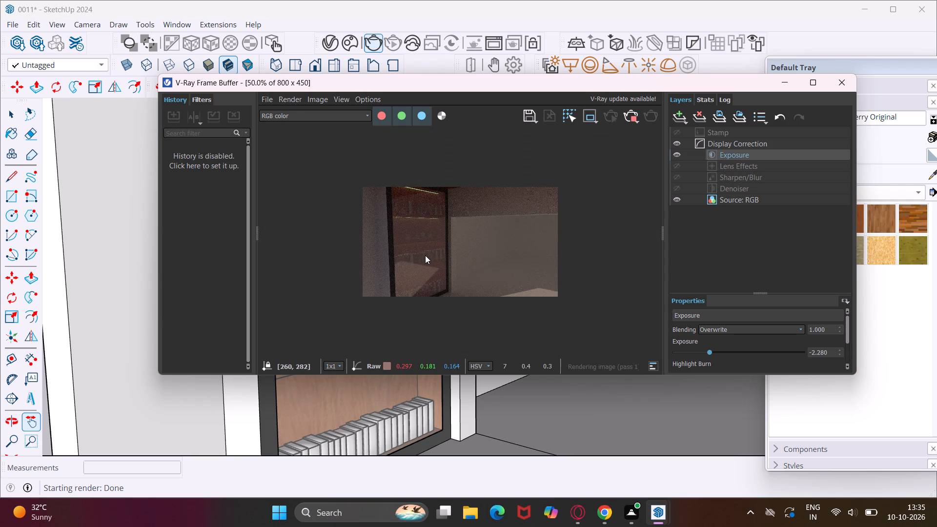
scroll(425, 248, "up", 1)
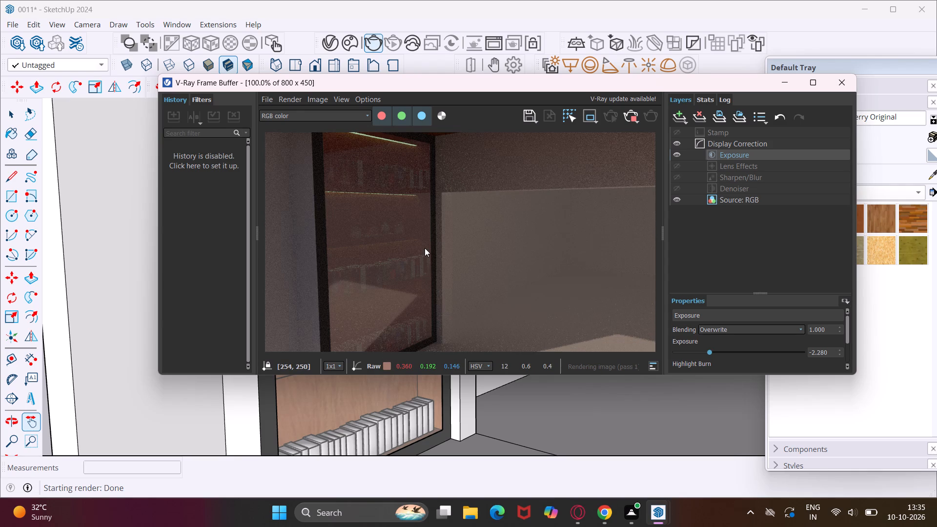
scroll(425, 248, "down", 1)
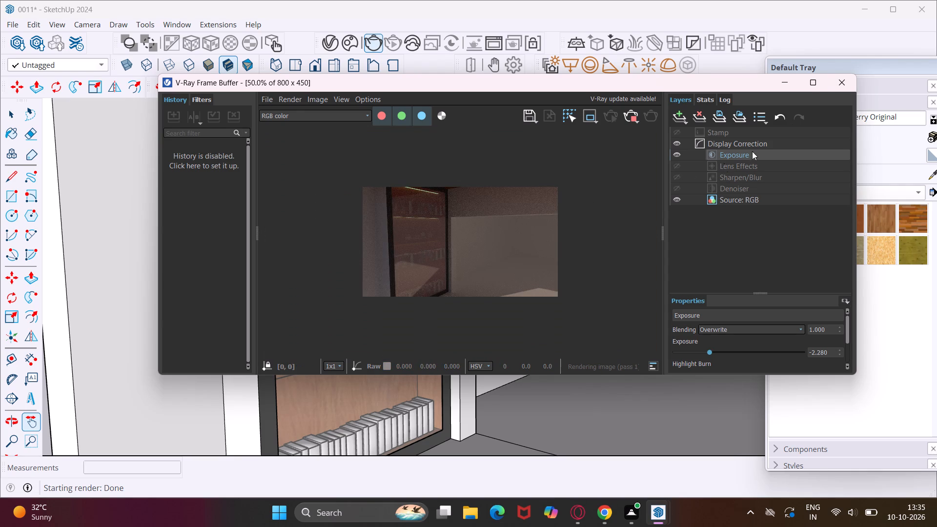
left_click(794, 79)
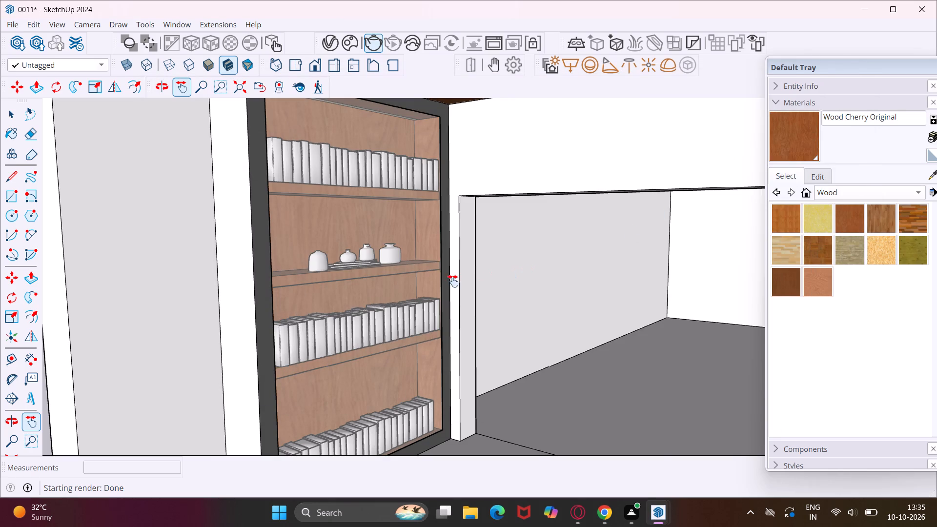
Paint one broad face of the middle freestanding glass pane outside the house with Color A08 from the Colors collection.
scroll(452, 281, "down", 3)
scroll(254, 322, "down", 4)
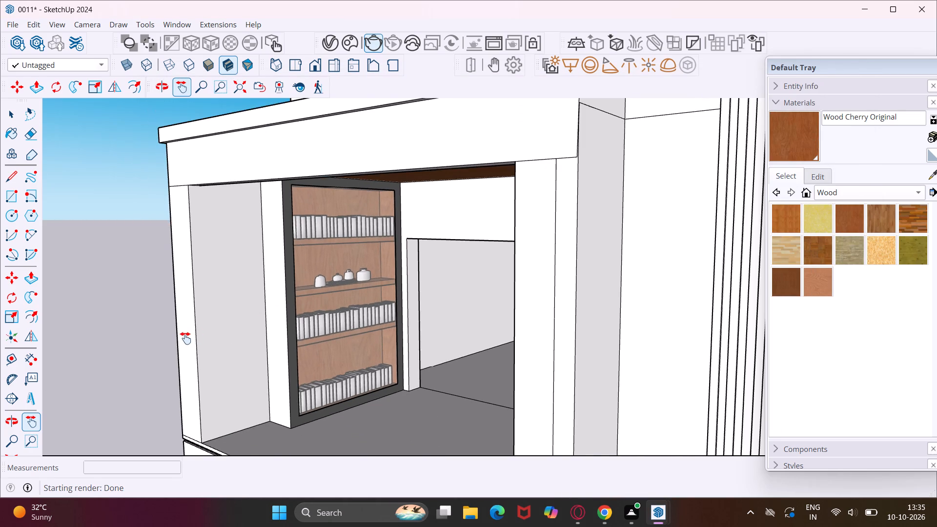
middle_click_drag(185, 338, 353, 323)
scroll(328, 307, "down", 14)
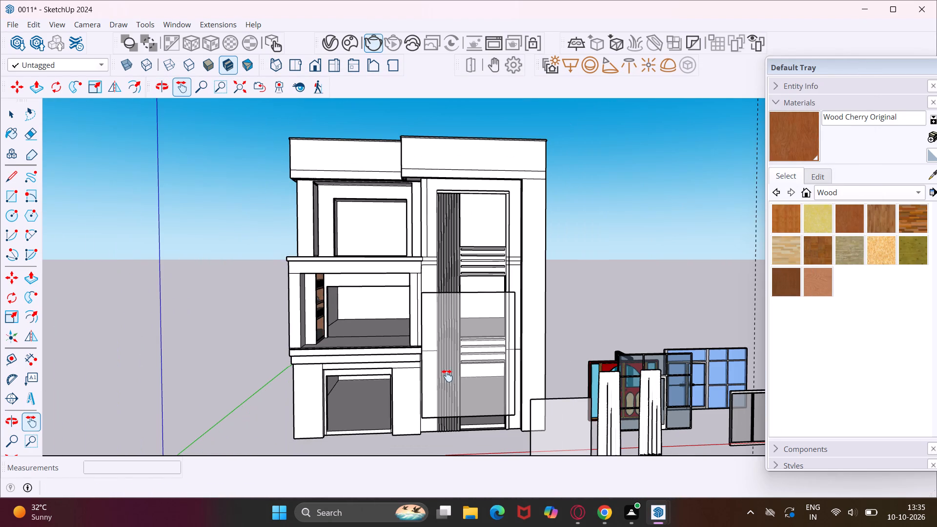
middle_click_drag(447, 384, 629, 390)
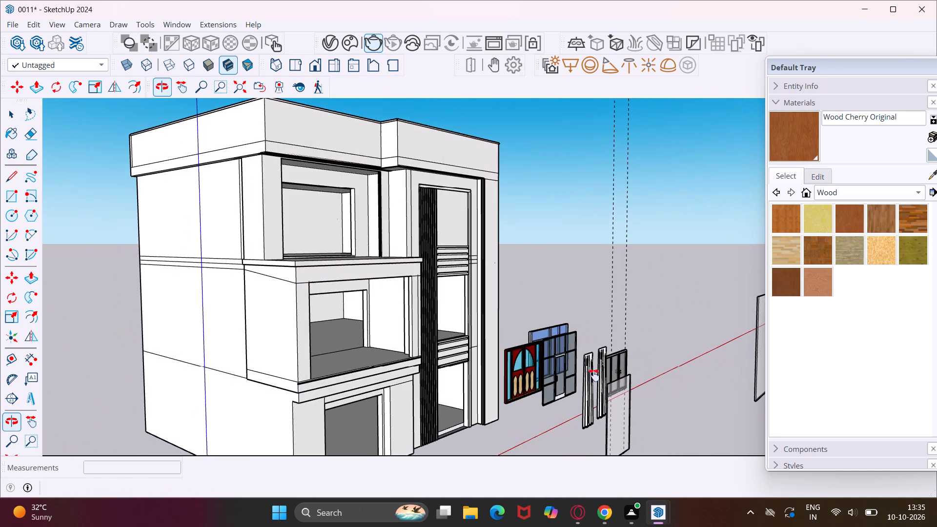
scroll(565, 368, "down", 4)
middle_click_drag(550, 404, 698, 399)
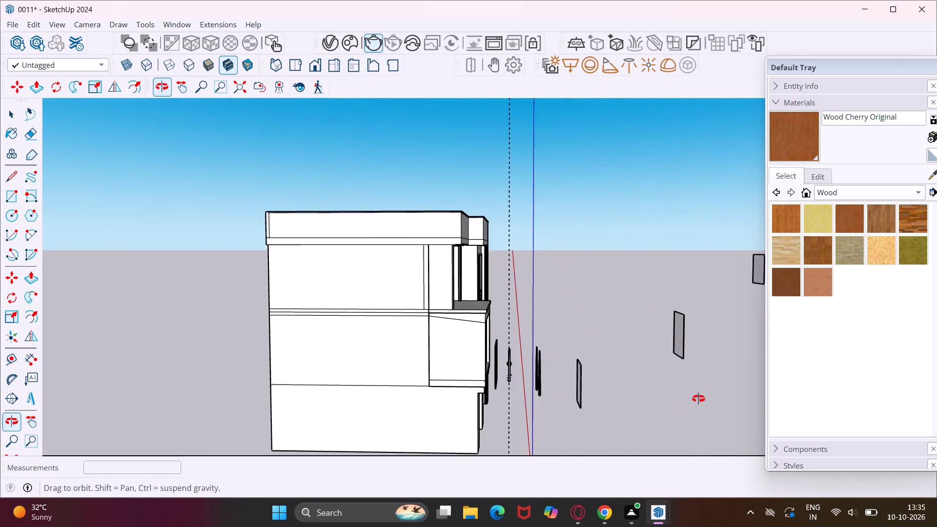
middle_click_drag(698, 399, 703, 397)
scroll(692, 340, "up", 7)
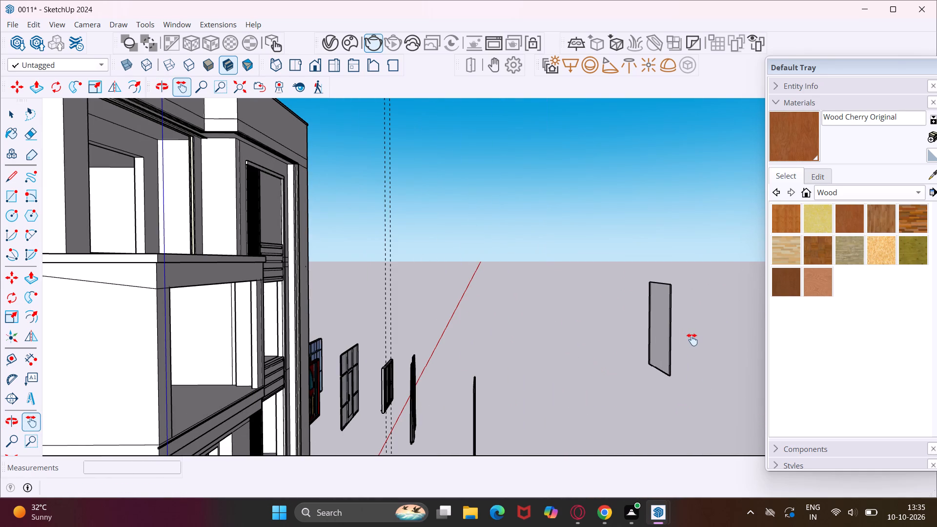
key("Escape")
key("space")
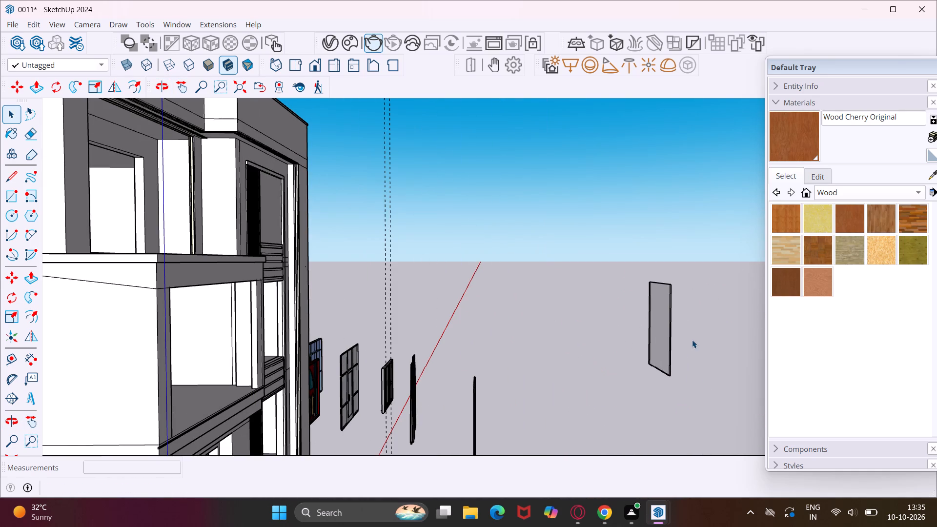
scroll(669, 329, "up", 4)
middle_click_drag(669, 328, 702, 329)
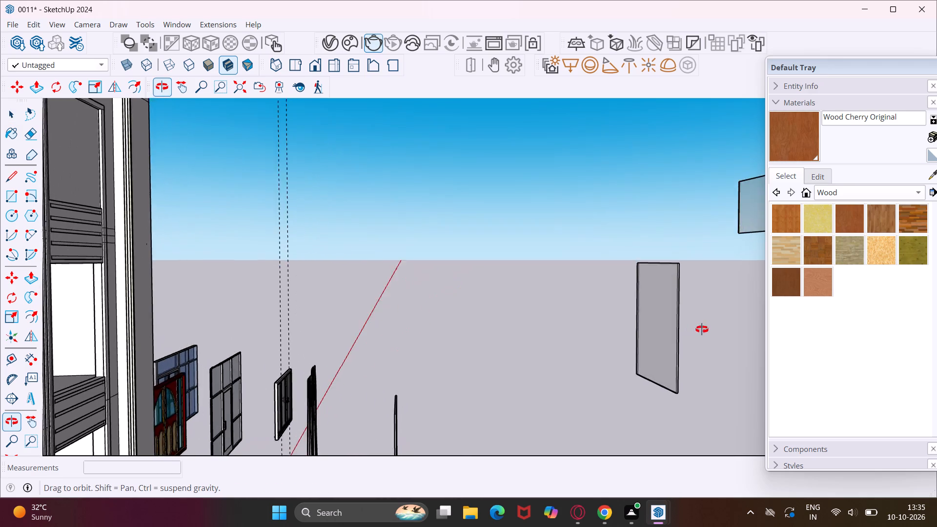
middle_click_drag(702, 329, 735, 332)
scroll(687, 321, "up", 5)
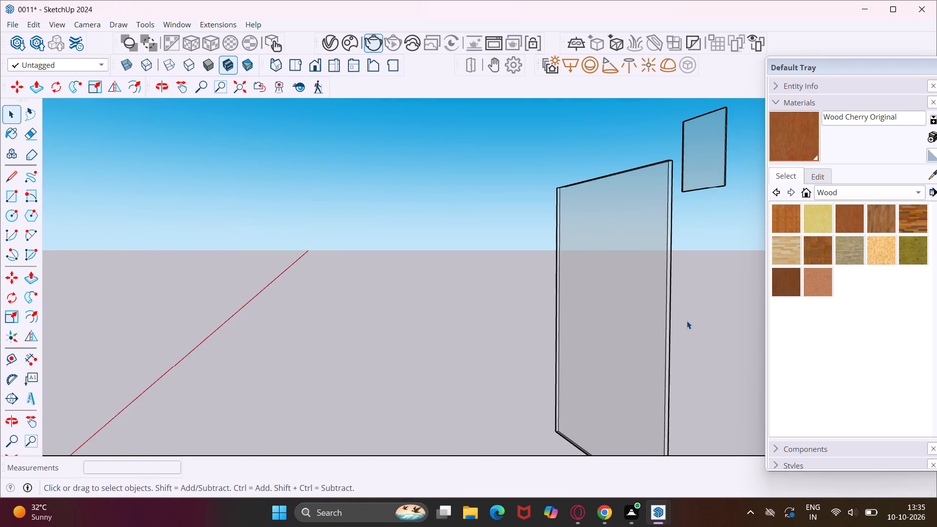
scroll(687, 321, "up", 4)
scroll(662, 320, "down", 5)
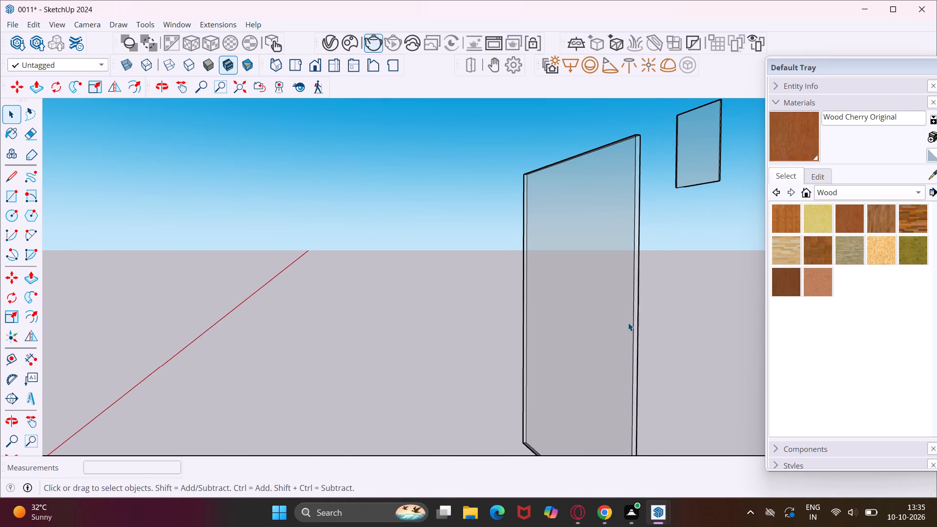
middle_click_drag(624, 332, 727, 338)
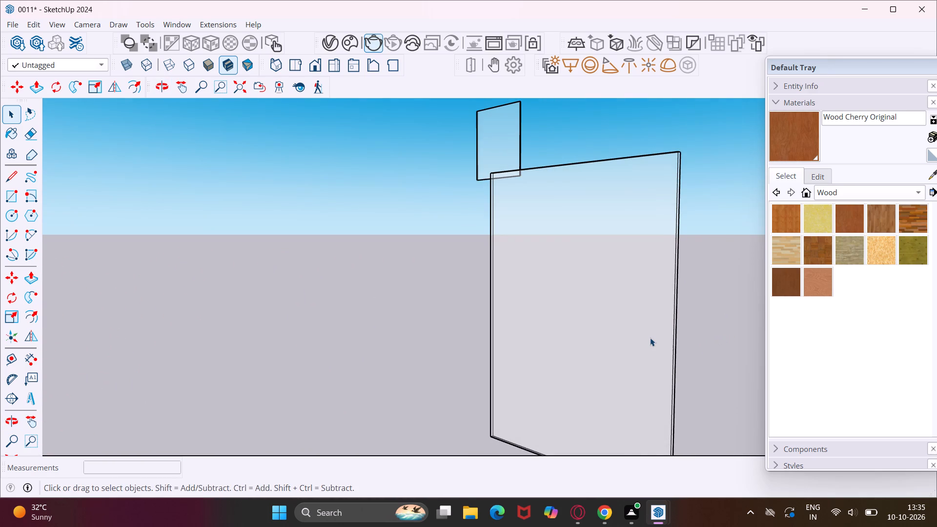
left_click(649, 333)
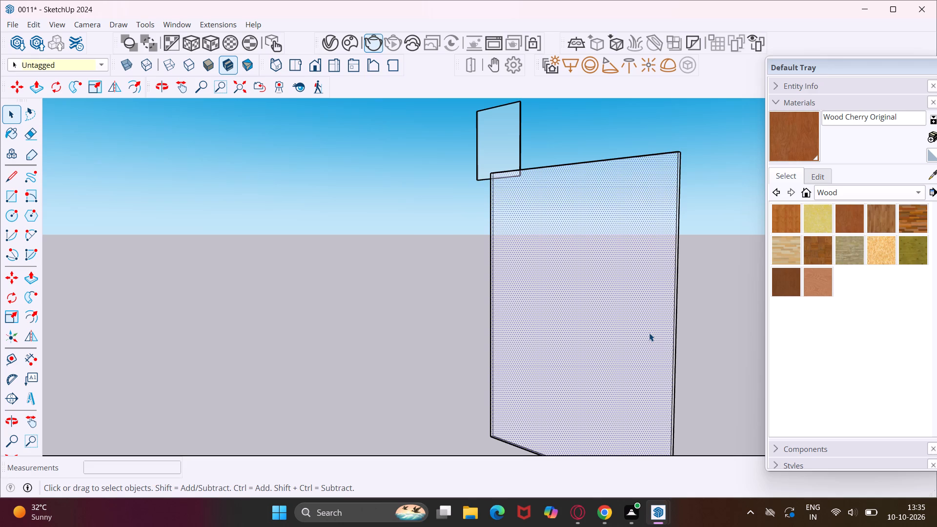
left_click(859, 189)
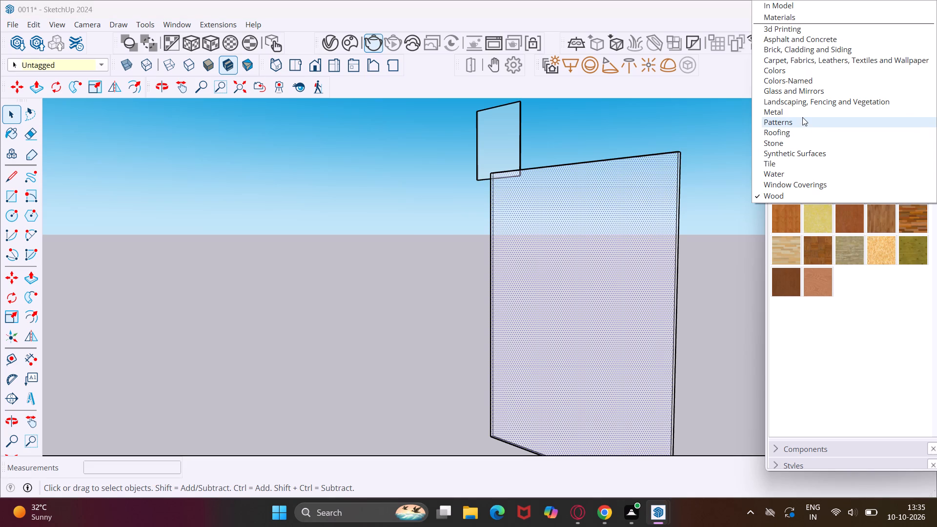
left_click(793, 71)
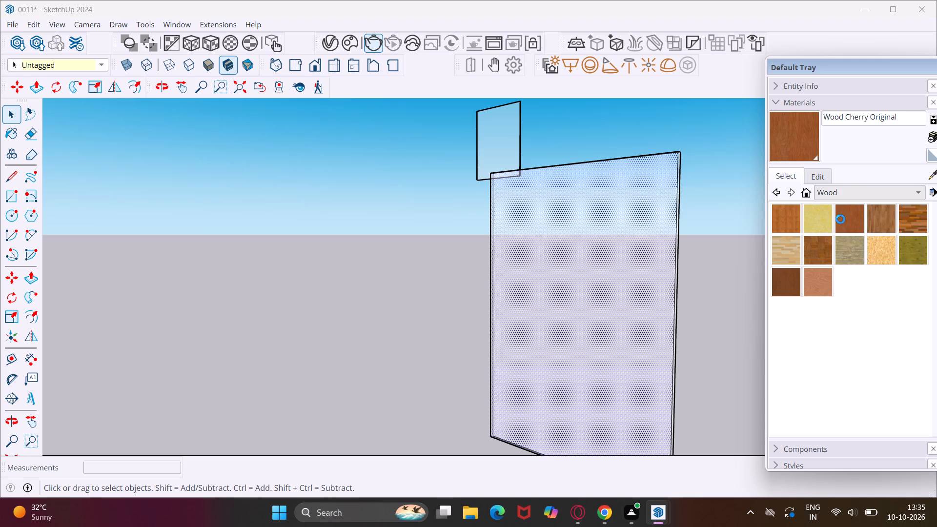
left_click(845, 250)
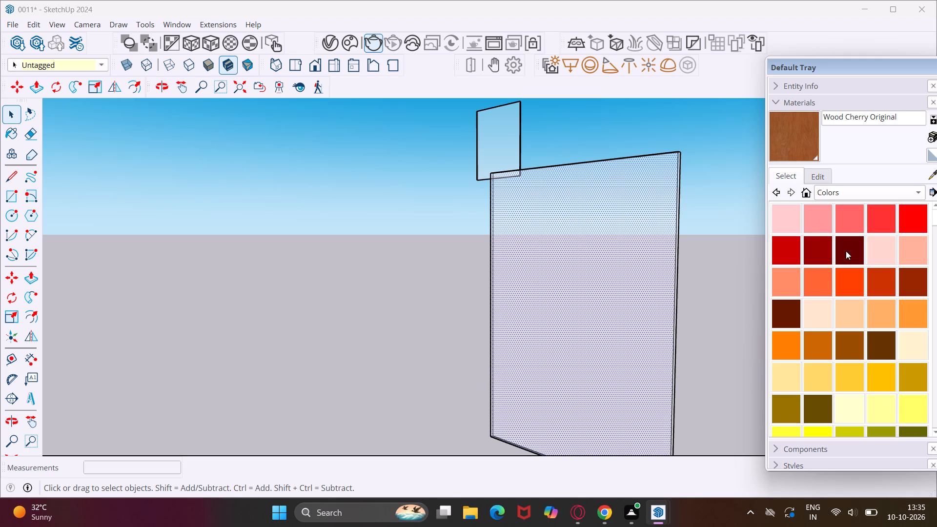
left_click(627, 290)
double_click(653, 278)
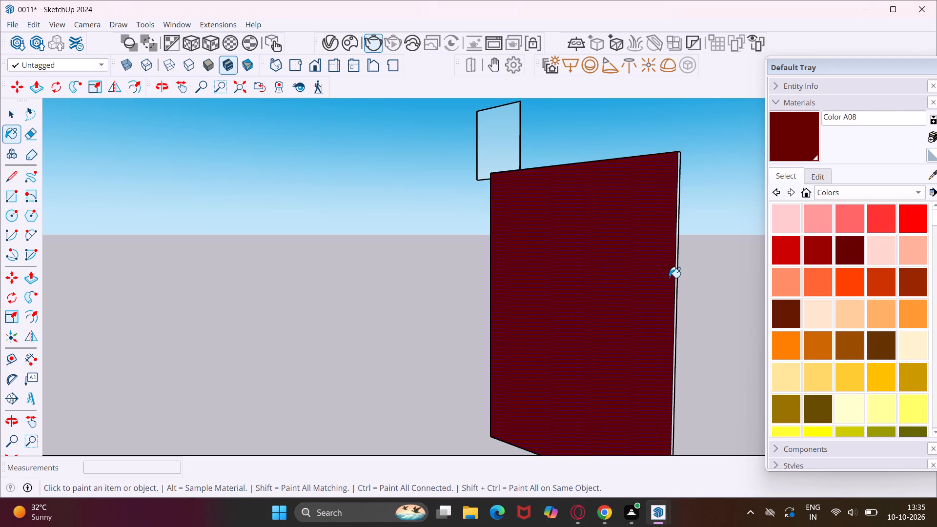
Paint the middle pane's opposite broad face and one of its thin vertical edges with Color A08.
middle_click_drag(669, 278, 466, 292)
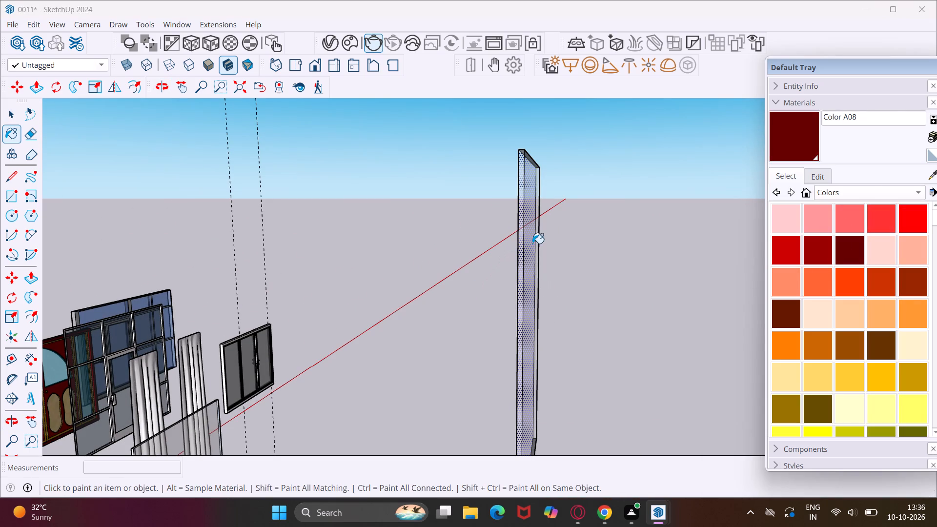
left_click(532, 243)
scroll(519, 256, "up", 4)
left_click(519, 256)
middle_click_drag(527, 260, 553, 358)
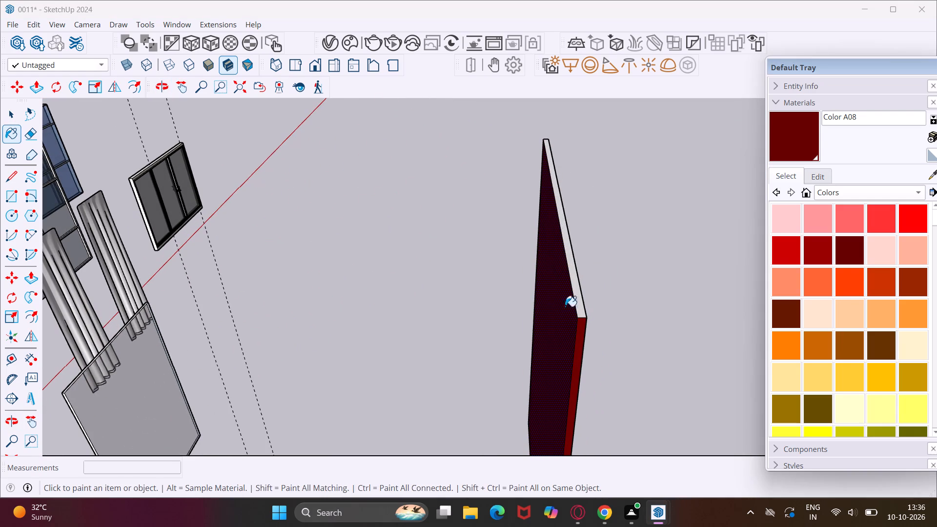
Paint the remaining thin vertical edge of the middle pane with Color A08.
middle_click_drag(529, 295, 650, 320)
scroll(589, 302, "down", 5)
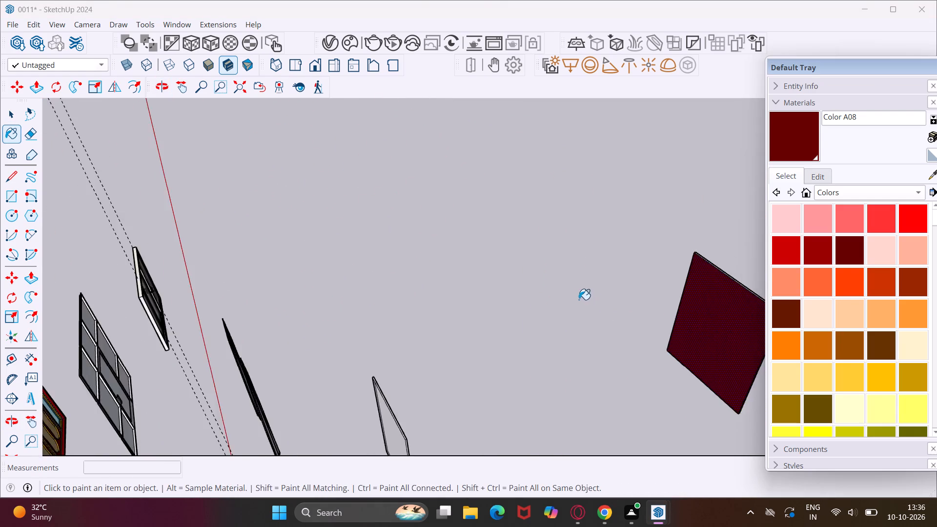
scroll(574, 298, "down", 3)
middle_click_drag(639, 314, 762, 322)
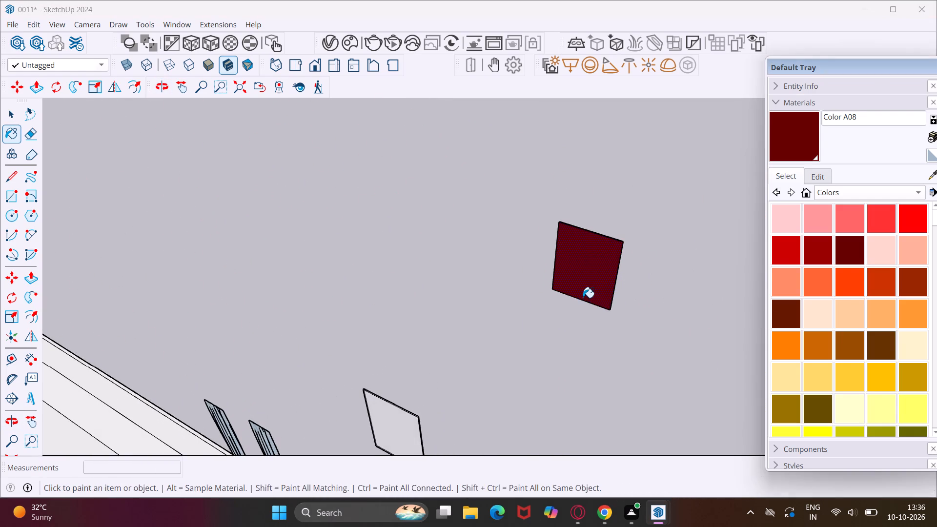
middle_click_drag(561, 290, 814, 305)
scroll(459, 230, "up", 5)
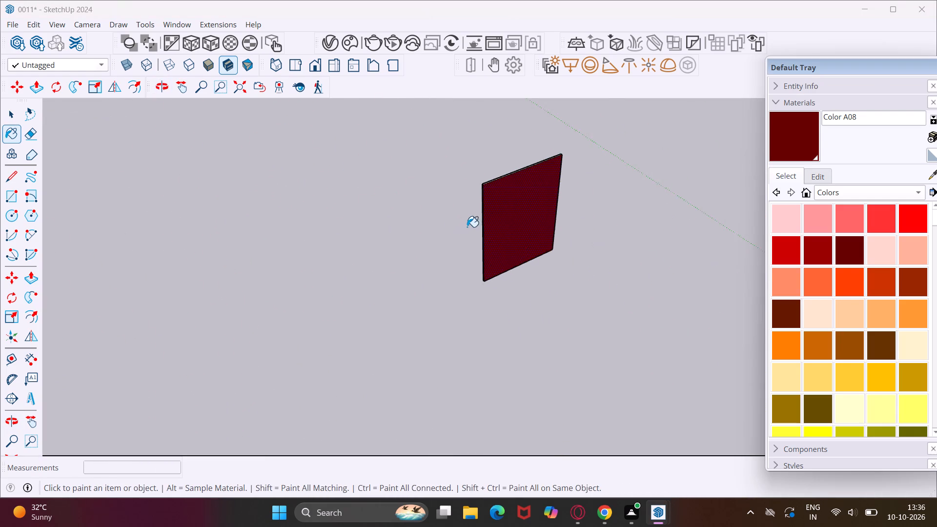
scroll(467, 227, "up", 4)
middle_click_drag(468, 226, 681, 165)
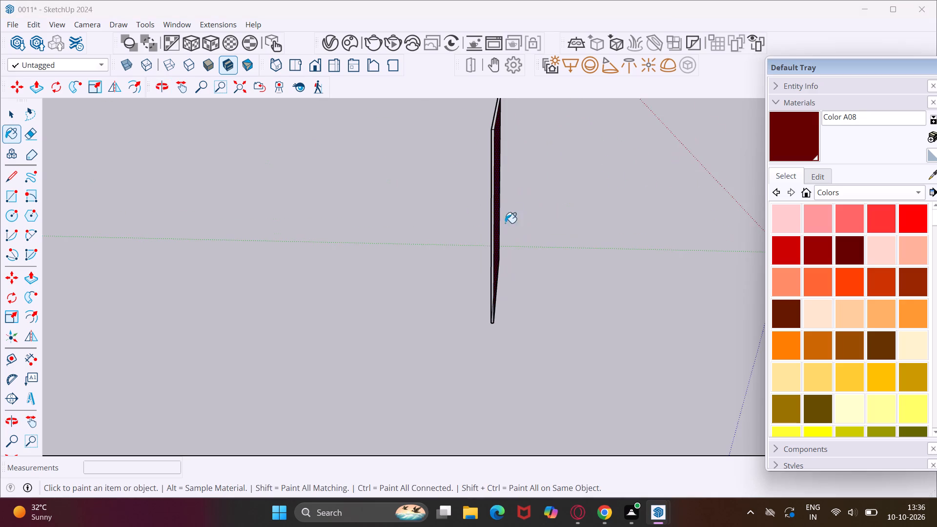
scroll(494, 230, "up", 10)
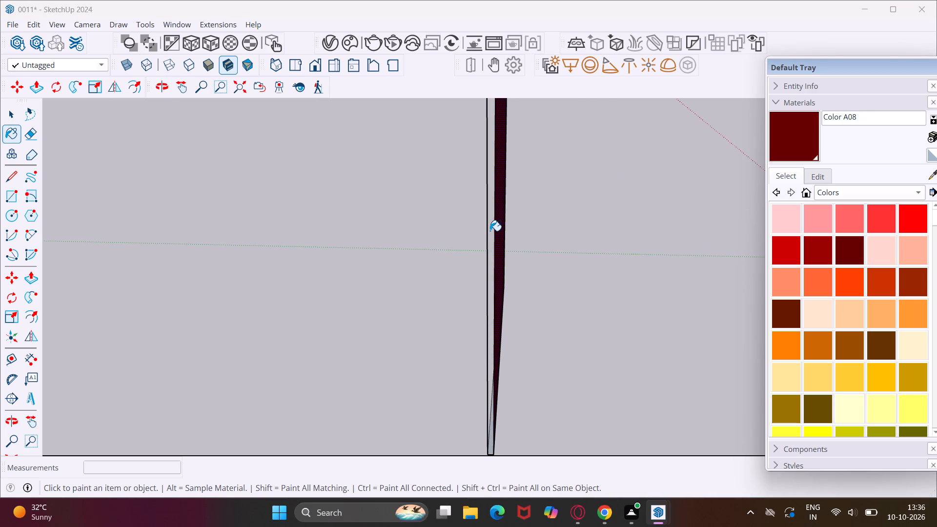
middle_click_drag(490, 231, 514, 223)
left_click(511, 223)
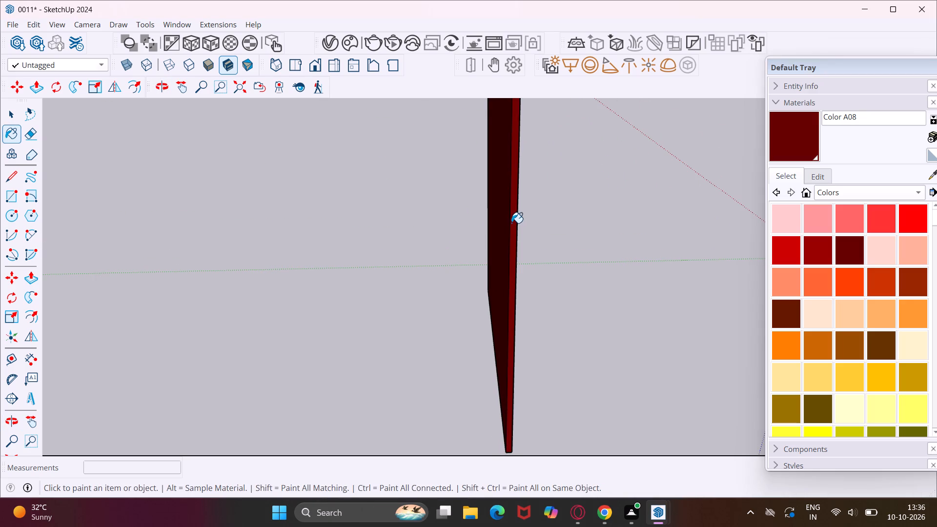
Paint both broad faces of the freestanding glass pane beside the curtains with Color A08.
middle_click_drag(511, 224, 713, 0)
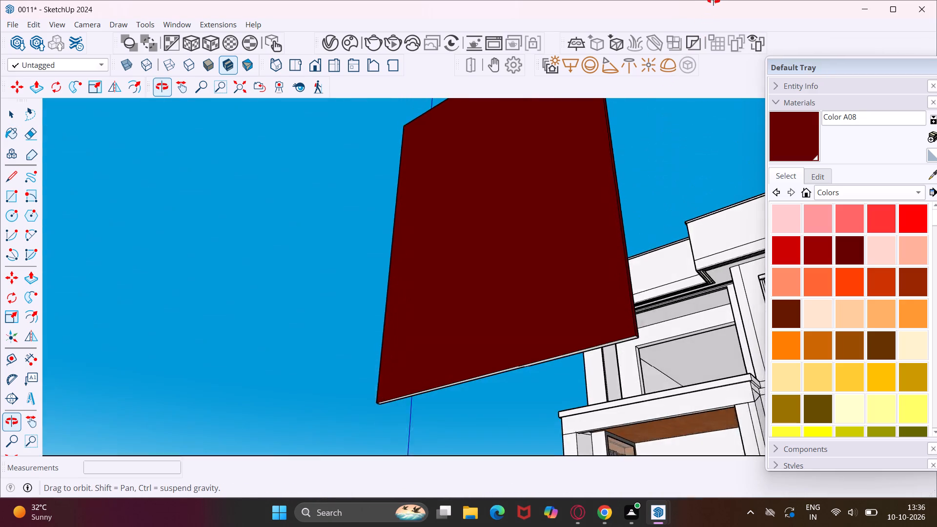
middle_click_drag(713, 0, 583, 253)
scroll(583, 253, "down", 5)
scroll(519, 276, "down", 3)
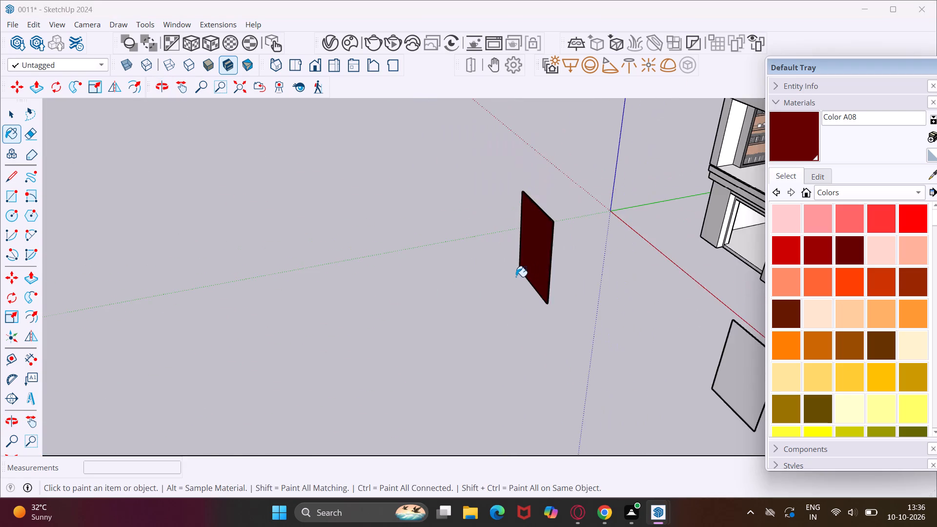
scroll(516, 277, "down", 4)
left_click(695, 355)
middle_click_drag(712, 369, 653, 360)
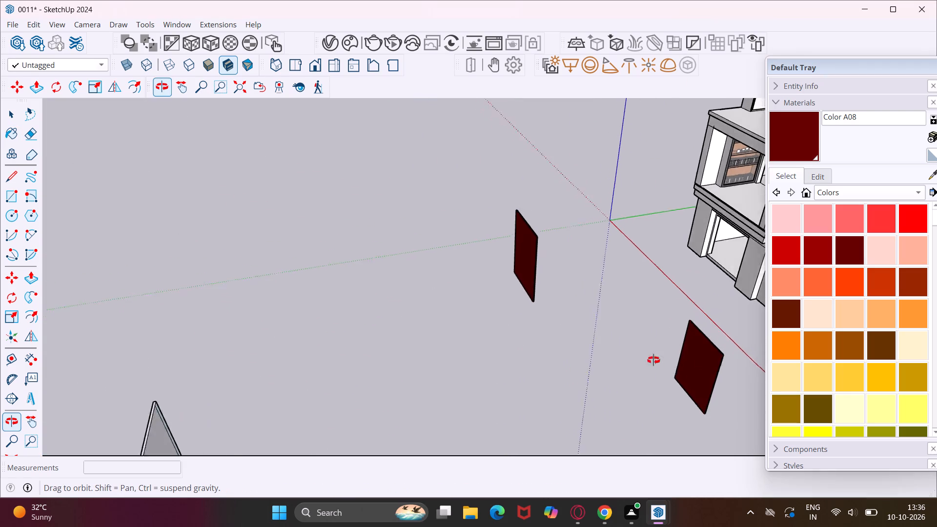
middle_click_drag(653, 360, 501, 247)
scroll(520, 302, "up", 8)
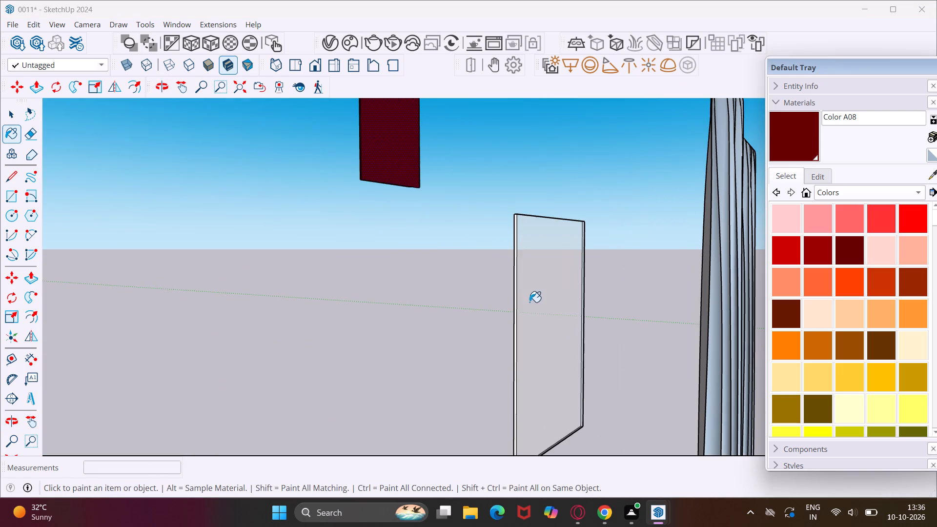
left_click(530, 302)
scroll(509, 298, "up", 4)
scroll(509, 298, "down", 5)
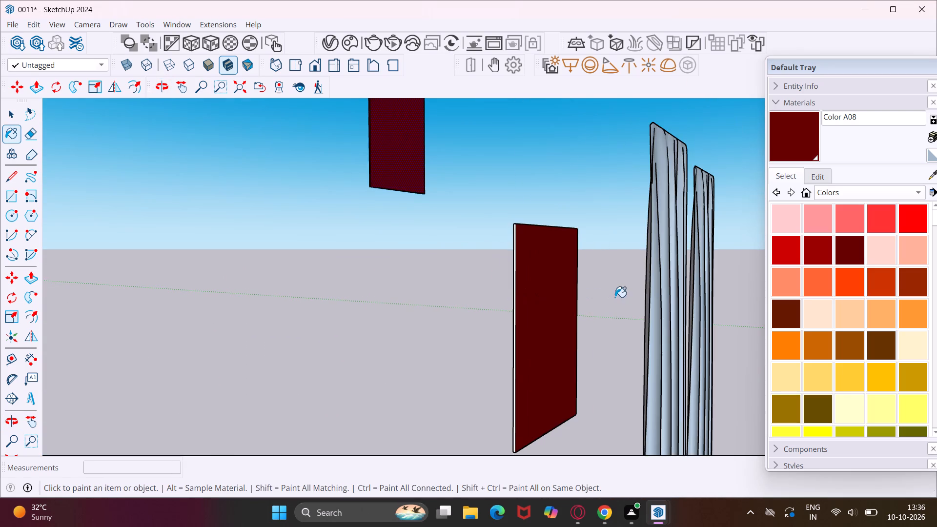
Paint both broad faces of the freestanding glass pane farthest from the curtains with Color A08.
middle_click_drag(608, 297, 195, 333)
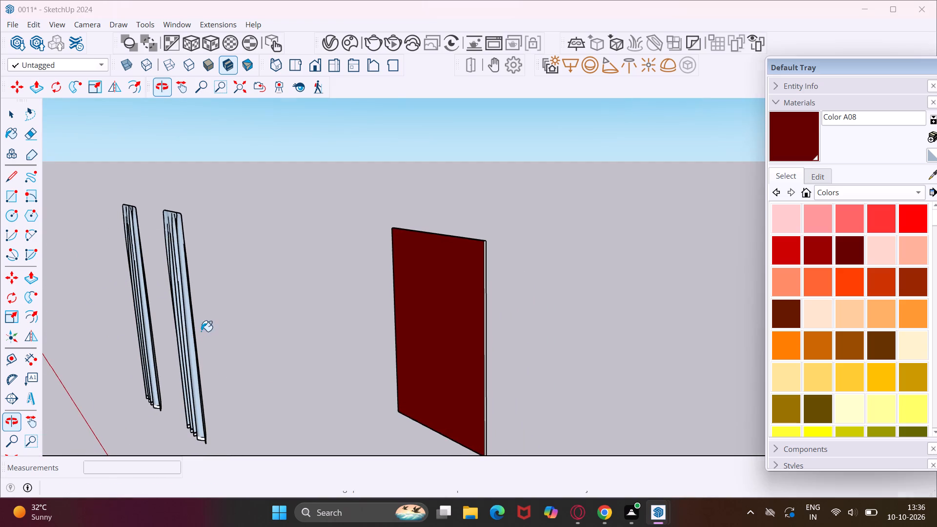
scroll(326, 336, "down", 5)
middle_click_drag(468, 331, 244, 353)
scroll(268, 331, "down", 6)
scroll(355, 311, "down", 20)
scroll(355, 311, "down", 11)
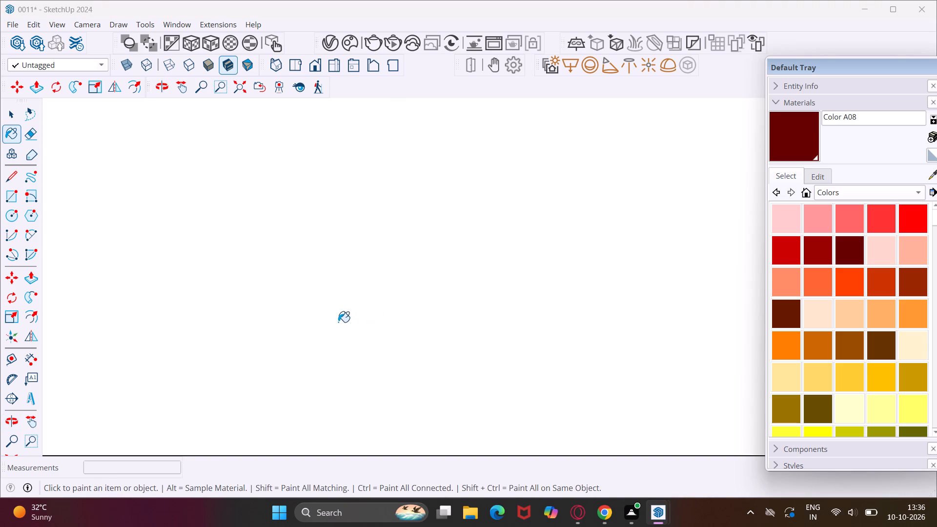
scroll(338, 322, "down", 20)
scroll(338, 322, "down", 15)
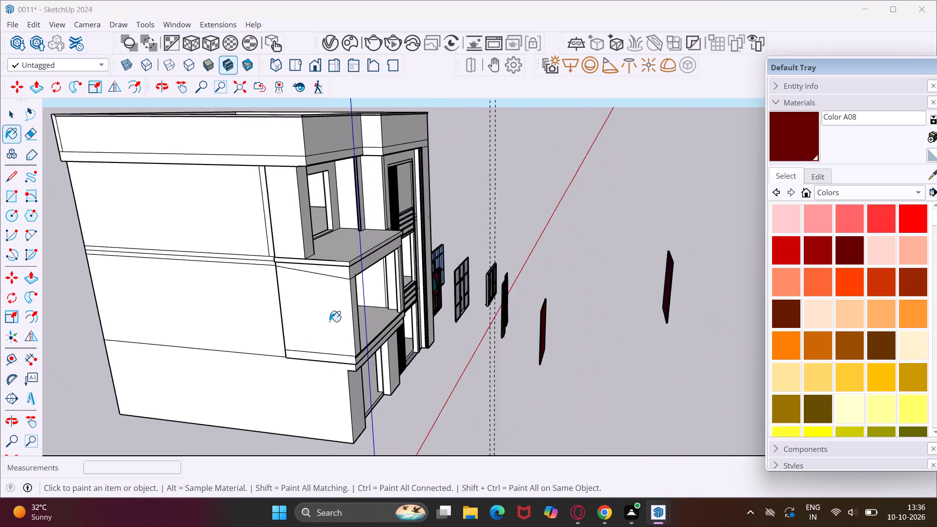
scroll(329, 322, "down", 3)
scroll(755, 203, "up", 7)
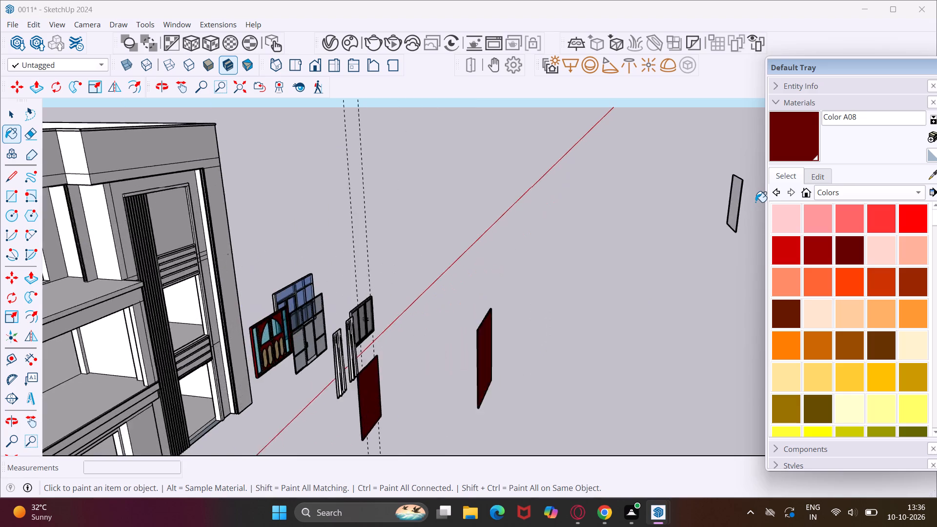
scroll(755, 202, "up", 11)
left_click(709, 201)
middle_click_drag(722, 204, 490, 220)
left_click(544, 268)
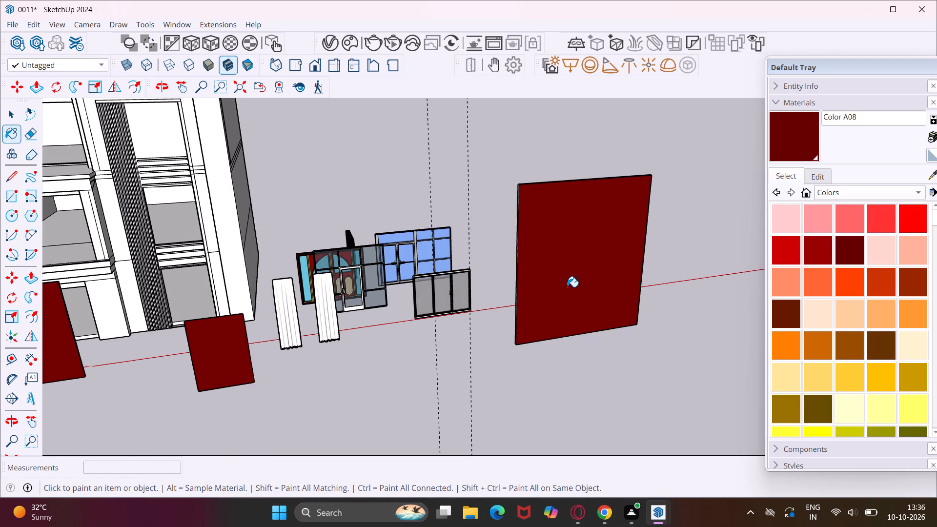
scroll(538, 281, "up", 4)
middle_click_drag(538, 281, 700, 268)
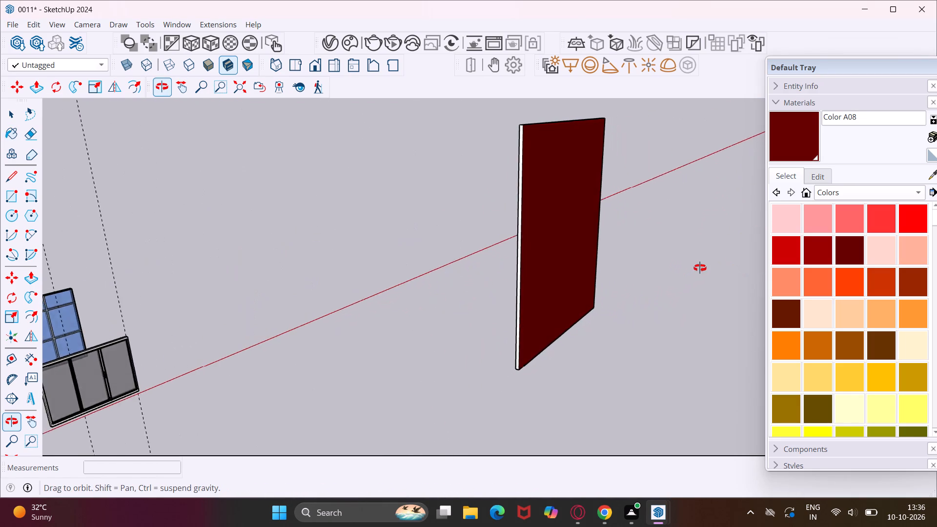
middle_click_drag(700, 268, 191, 243)
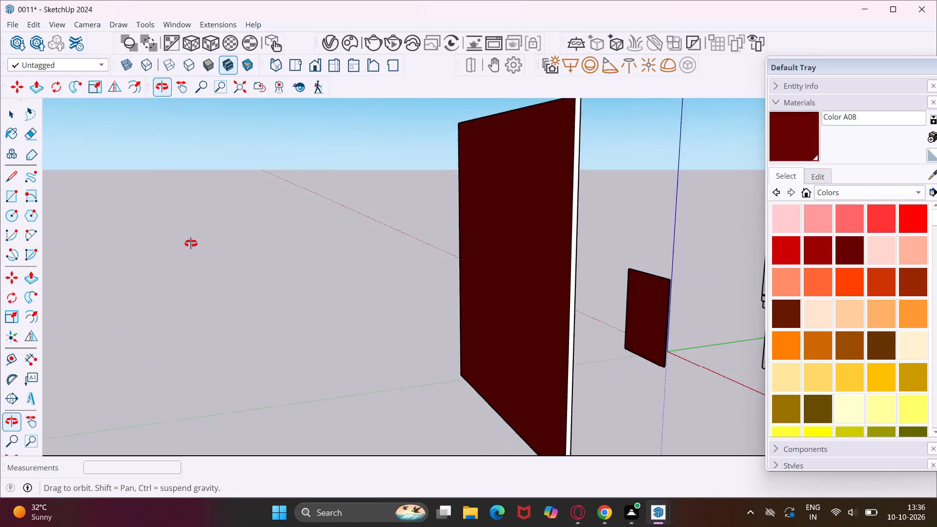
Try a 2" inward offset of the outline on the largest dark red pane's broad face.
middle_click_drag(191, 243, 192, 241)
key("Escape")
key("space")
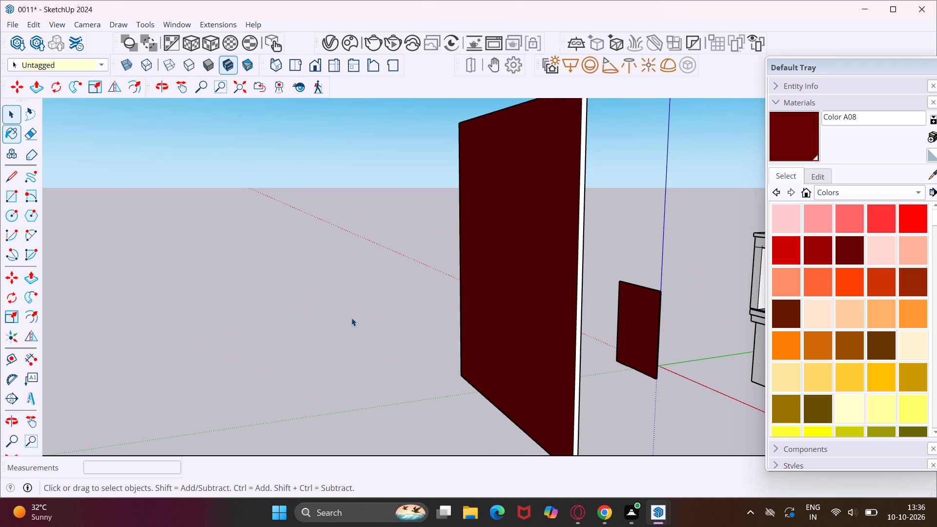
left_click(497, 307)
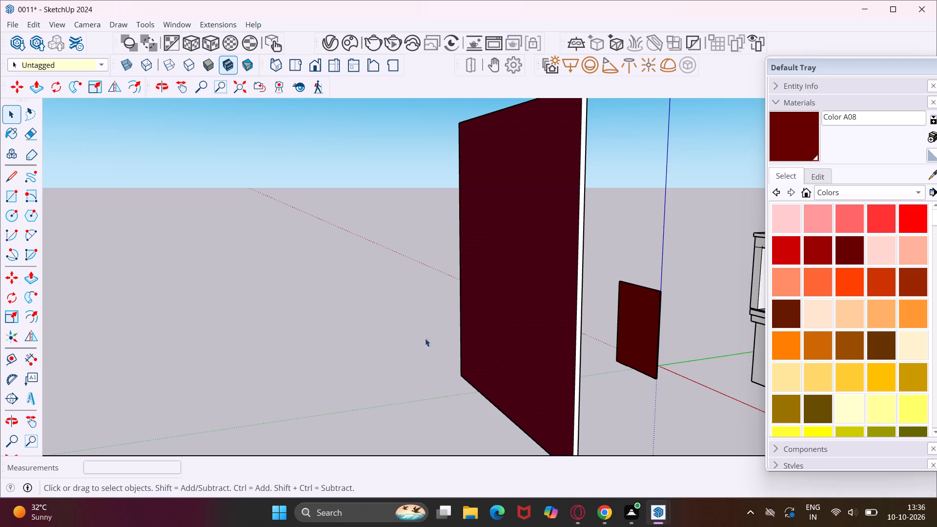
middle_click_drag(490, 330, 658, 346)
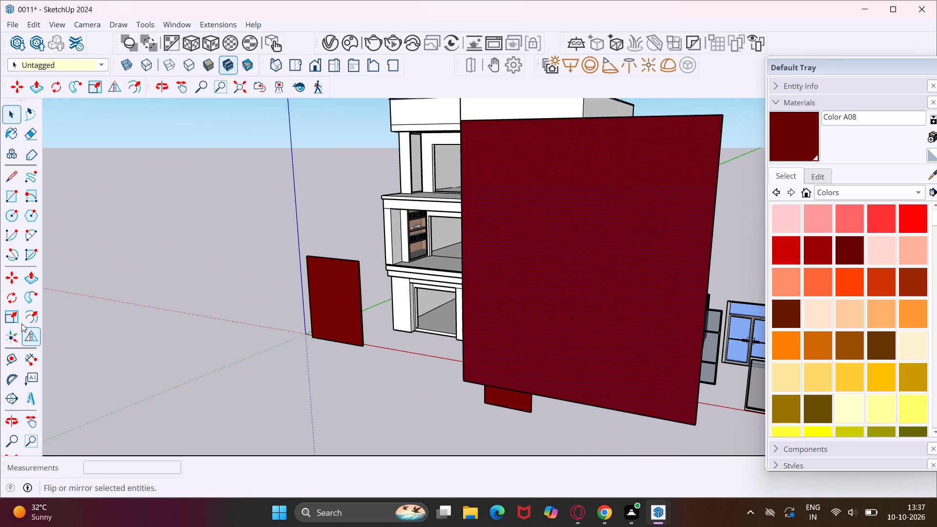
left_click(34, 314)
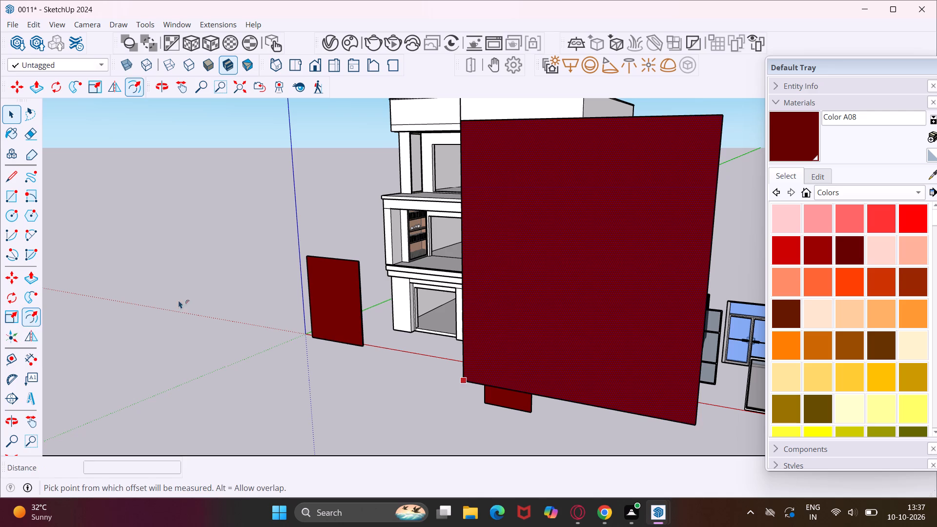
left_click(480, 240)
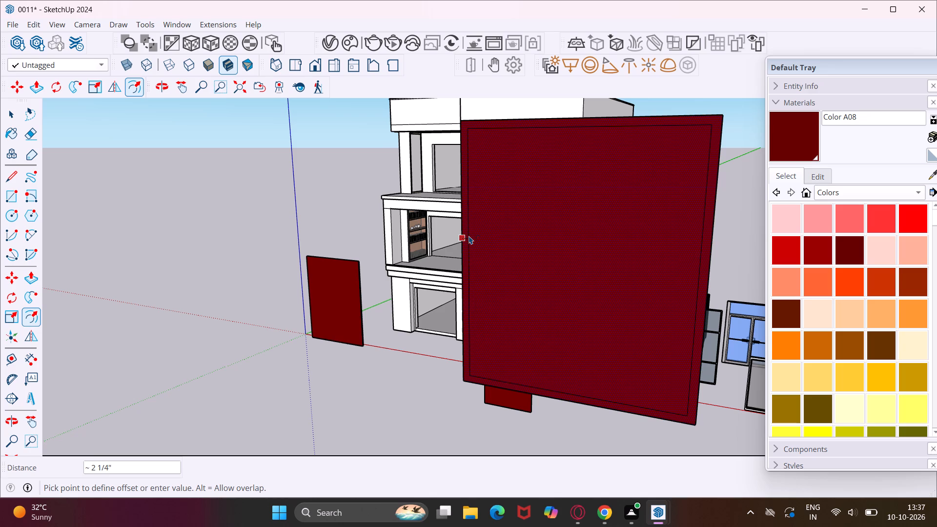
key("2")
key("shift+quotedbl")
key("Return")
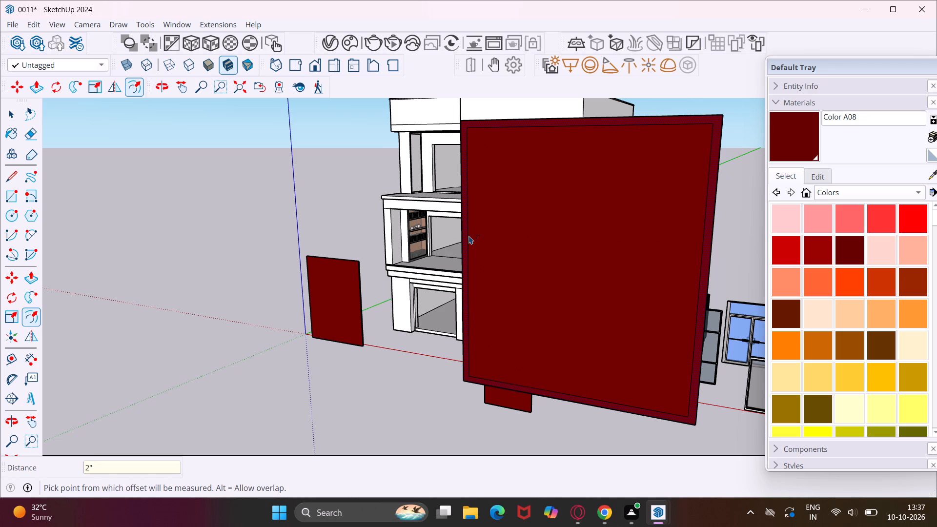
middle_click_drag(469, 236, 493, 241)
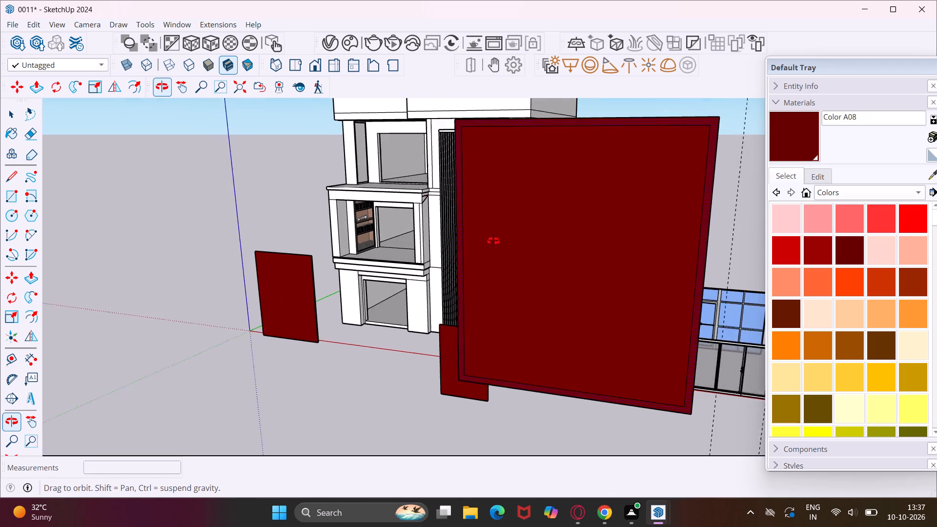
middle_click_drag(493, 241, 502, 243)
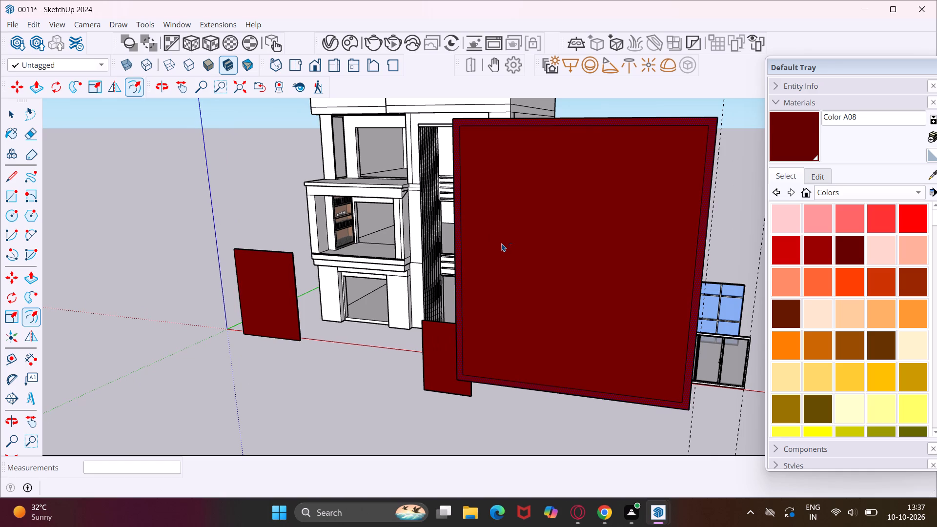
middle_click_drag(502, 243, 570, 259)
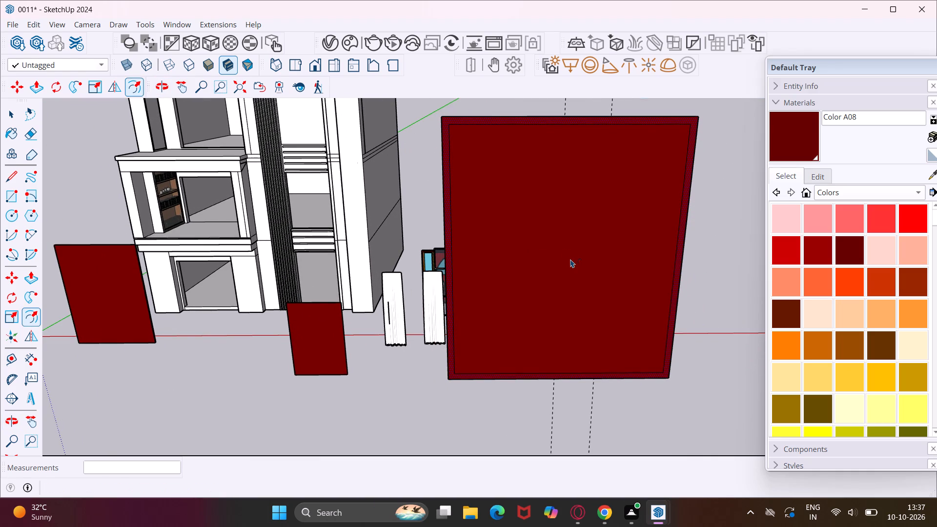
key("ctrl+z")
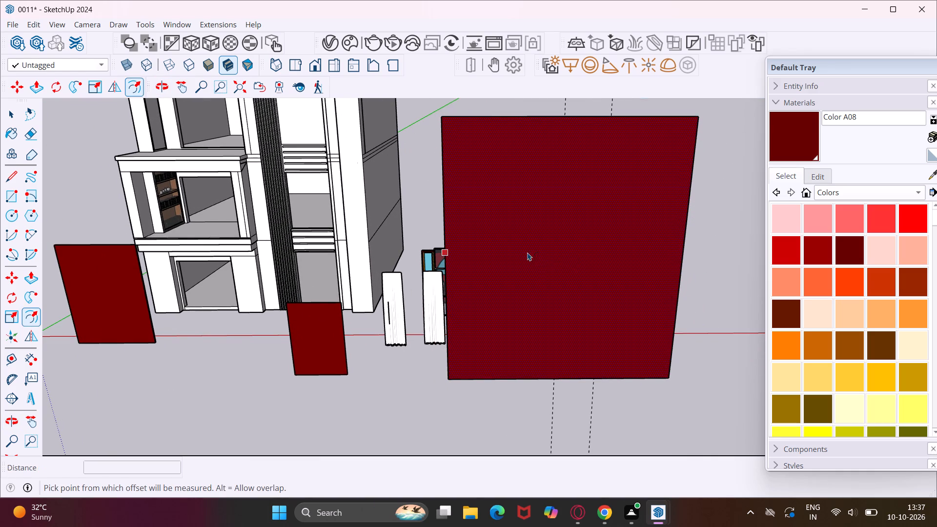
Offset the outline of the largest dark red pane's broad face inward by 4".
left_click(512, 251)
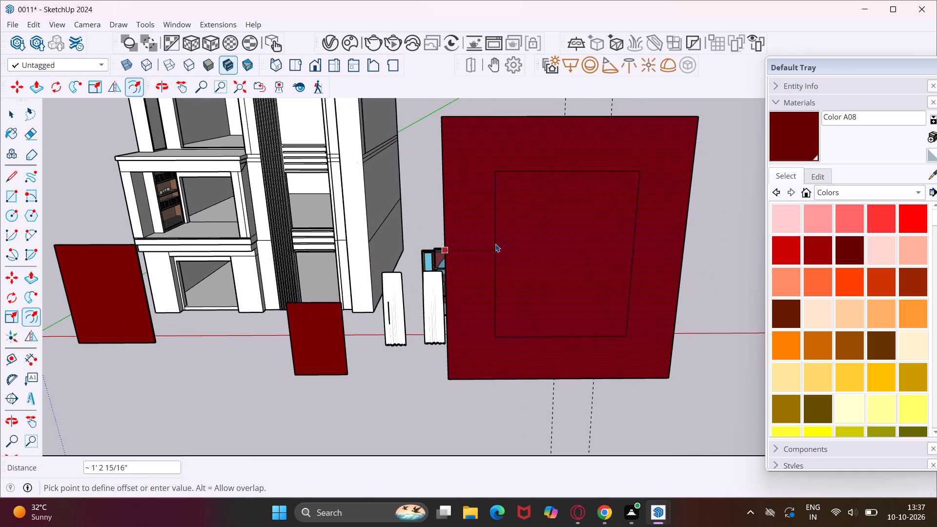
type("4\"")
key("Return")
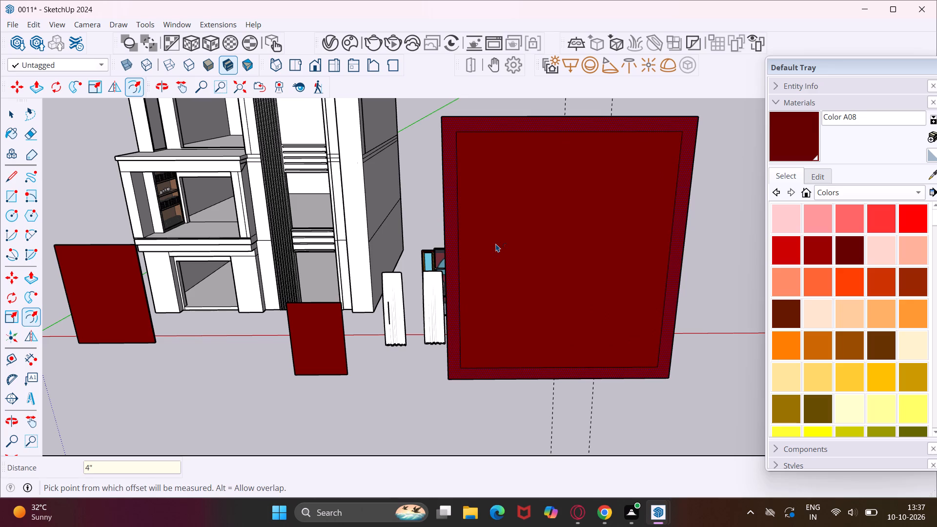
middle_click_drag(496, 243, 537, 203)
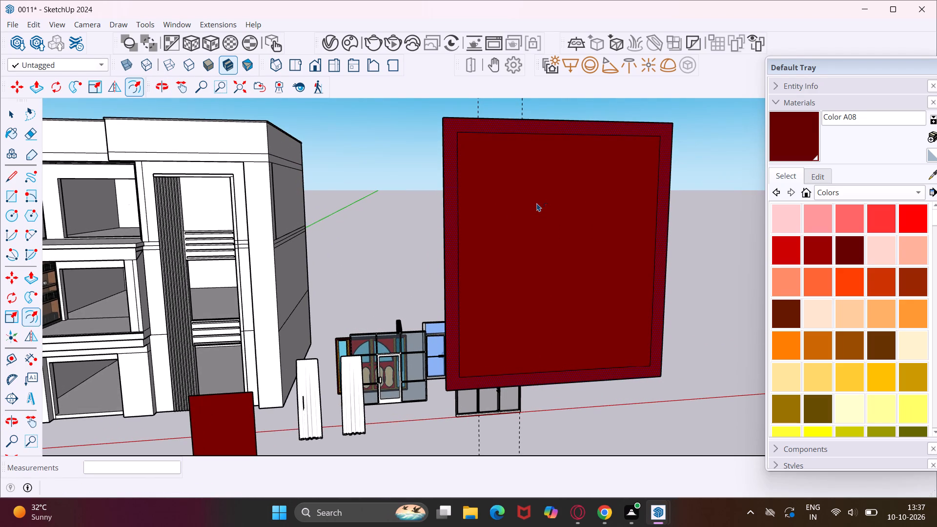
key("Escape")
key("space")
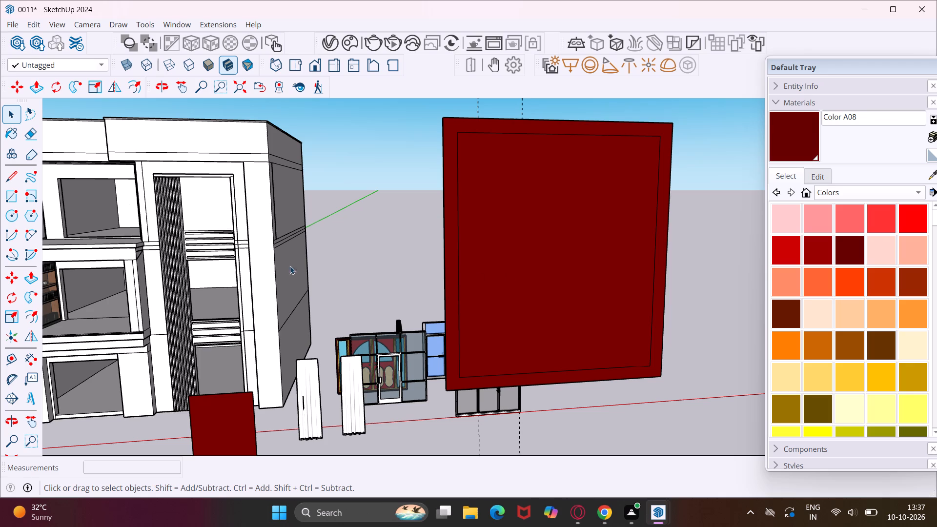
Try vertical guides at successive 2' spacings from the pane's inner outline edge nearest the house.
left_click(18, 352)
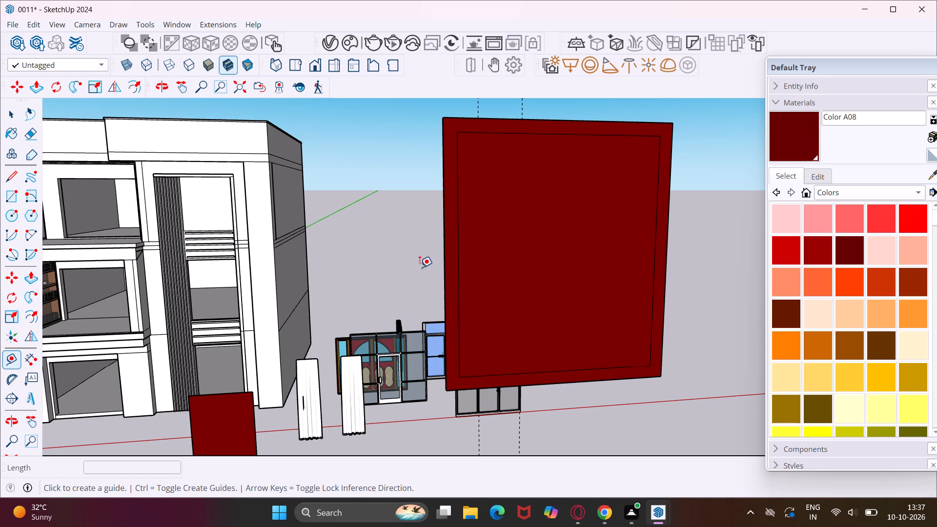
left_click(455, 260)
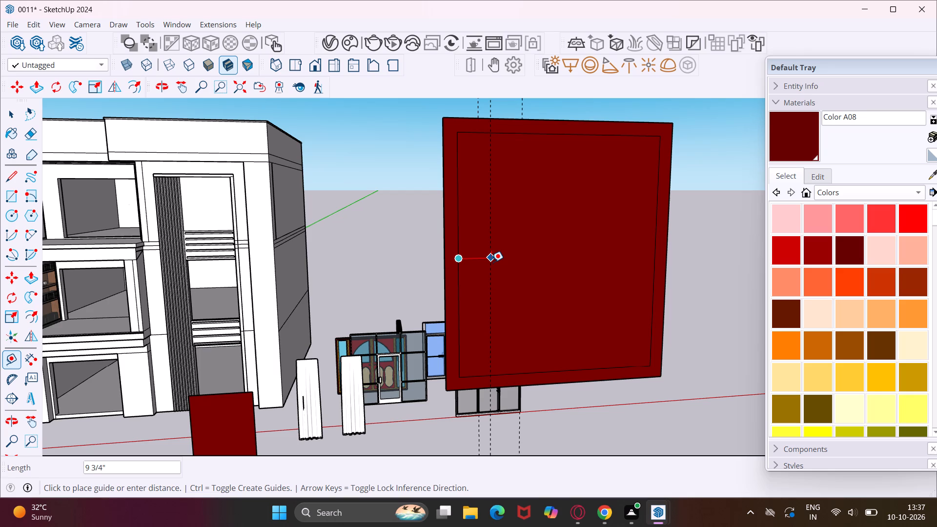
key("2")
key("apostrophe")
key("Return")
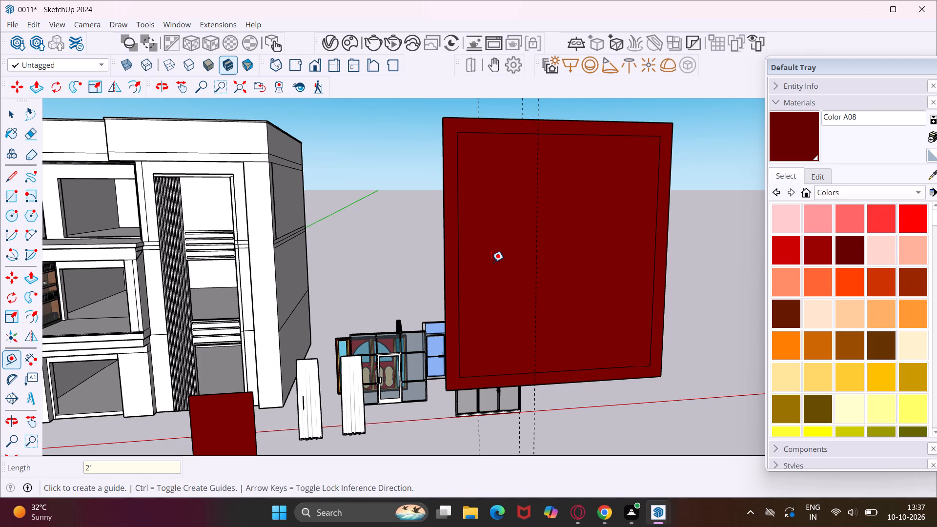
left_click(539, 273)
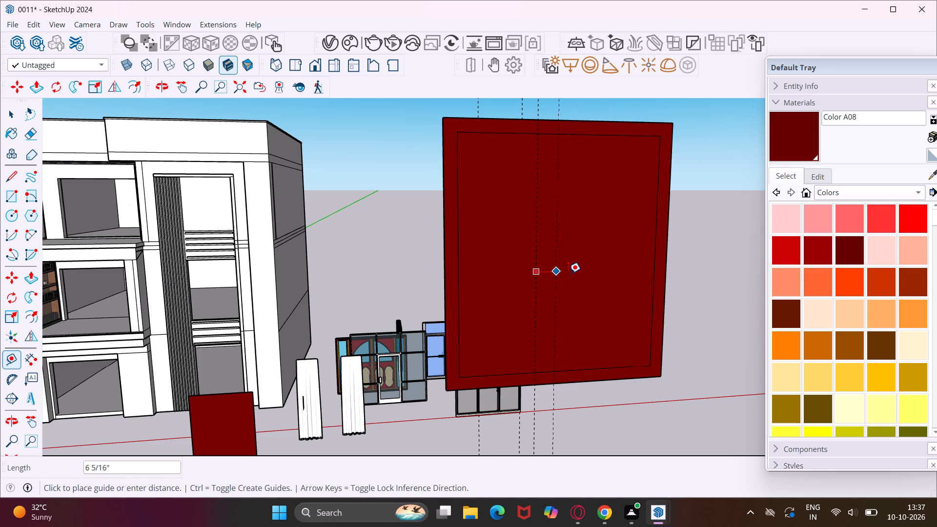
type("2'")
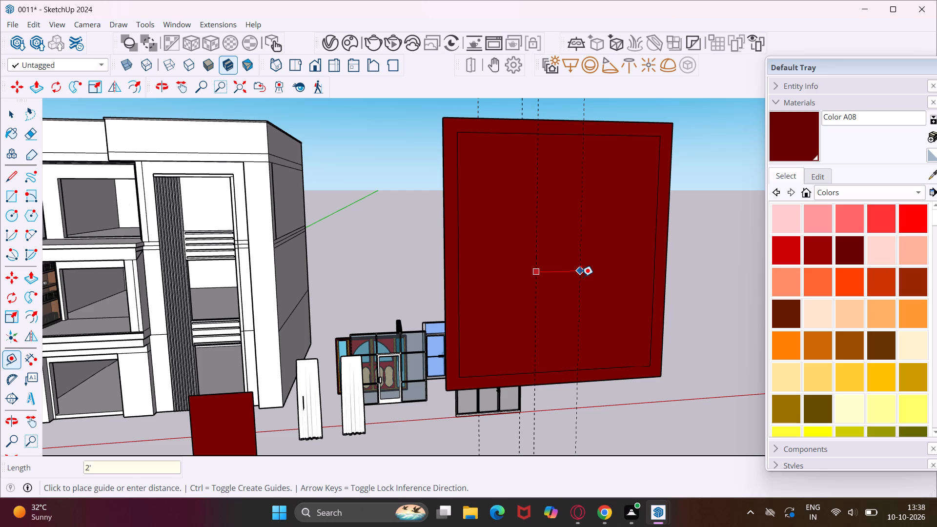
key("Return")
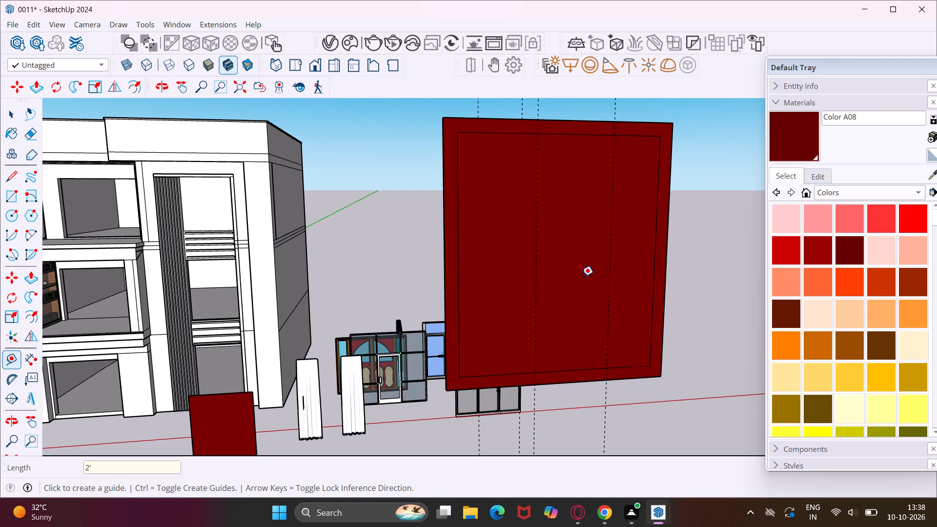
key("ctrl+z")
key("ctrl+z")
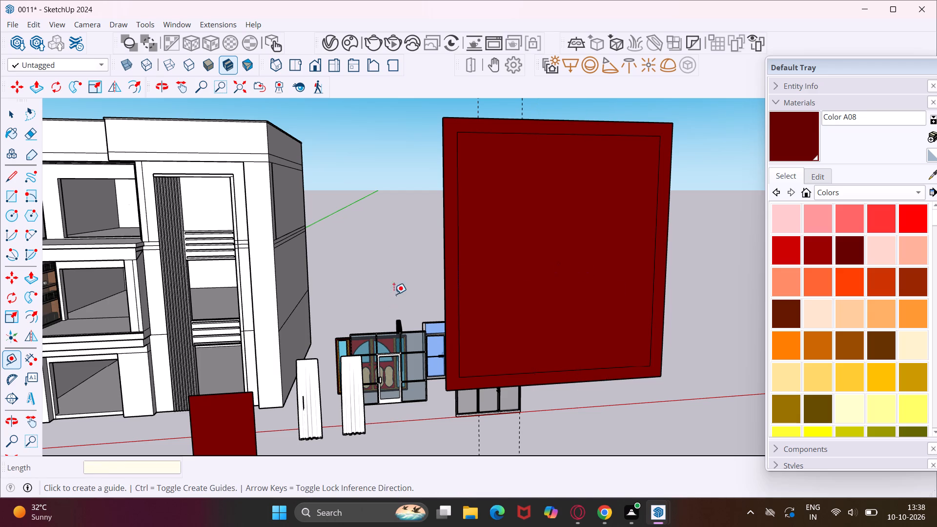
Place a vertical guide 1'6" inward from each vertical edge of the pane's inner outline.
left_click(457, 265)
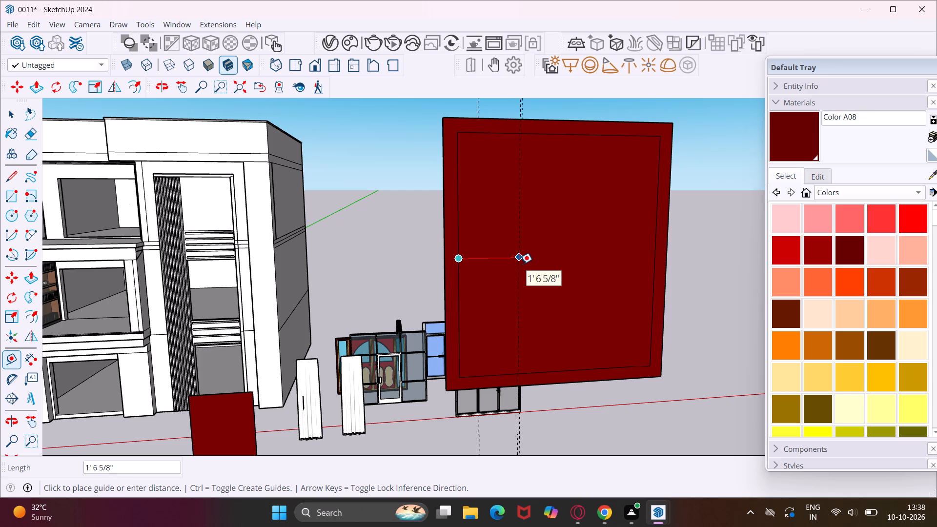
type("1'")
key("6")
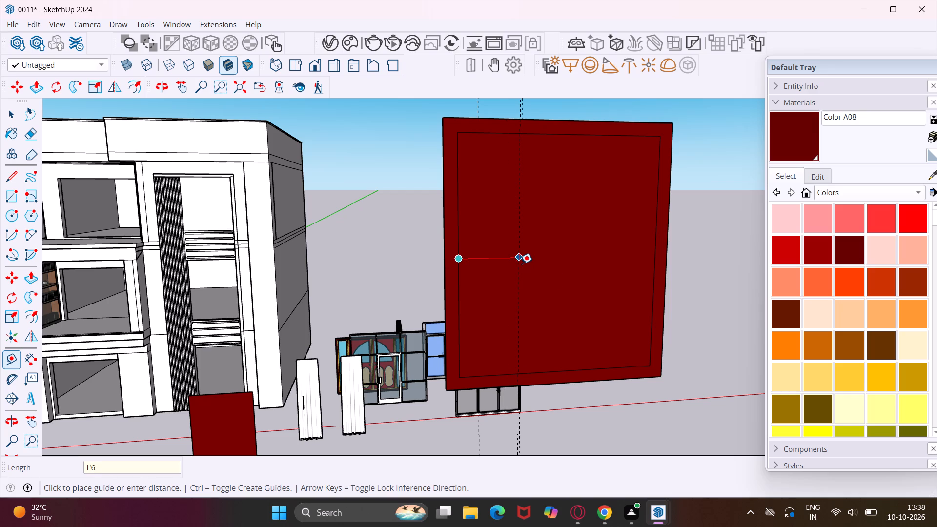
key("shift+quotedbl")
key("Return")
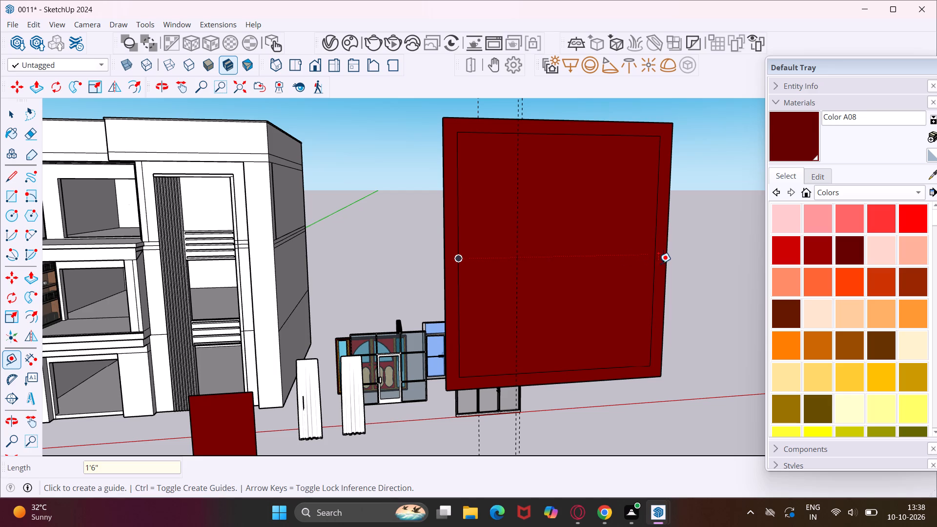
left_click(657, 257)
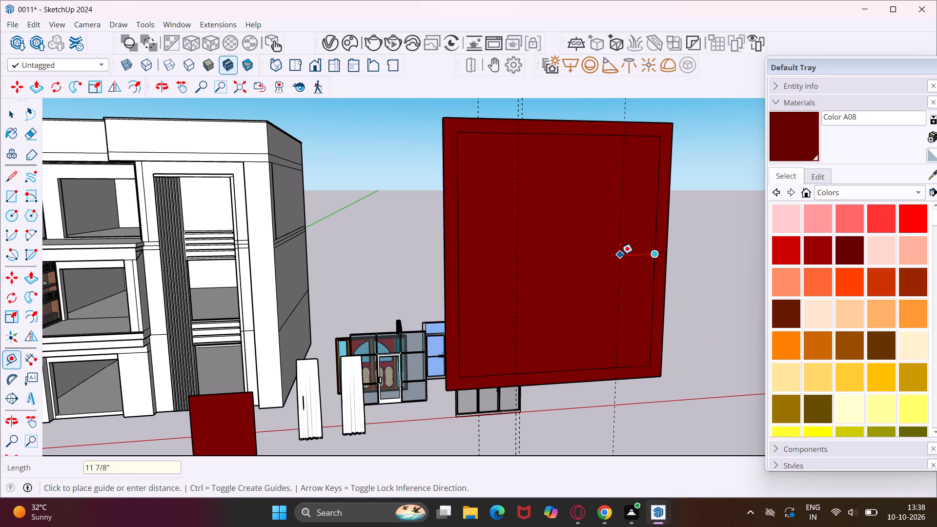
type("1'")
type("6\"")
key("Return")
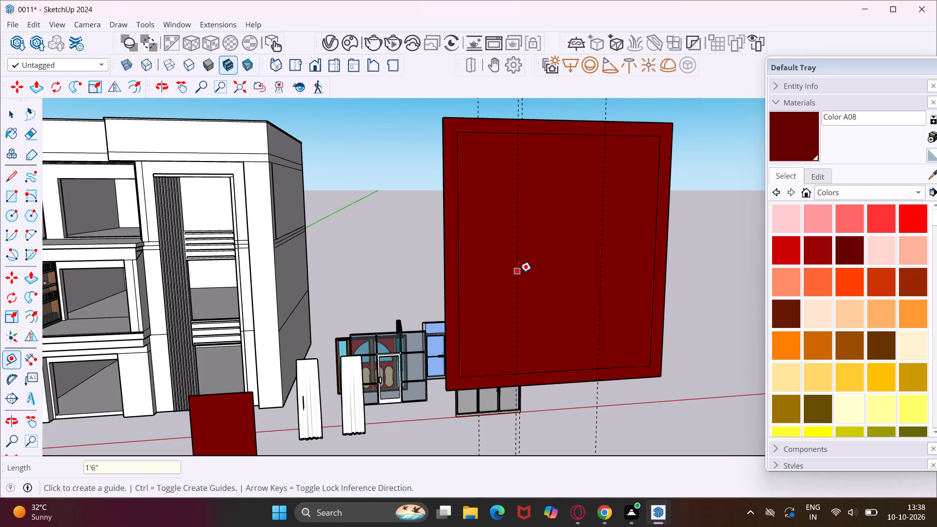
Add a second vertical guide 4" from each 1'6" guide, toward the middle of the pane.
left_click(519, 273)
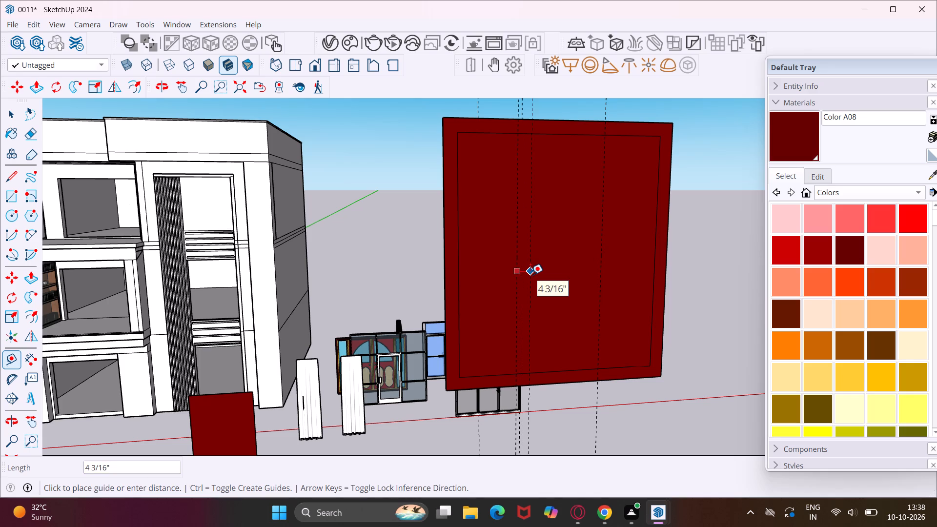
type("4\"")
key("Return")
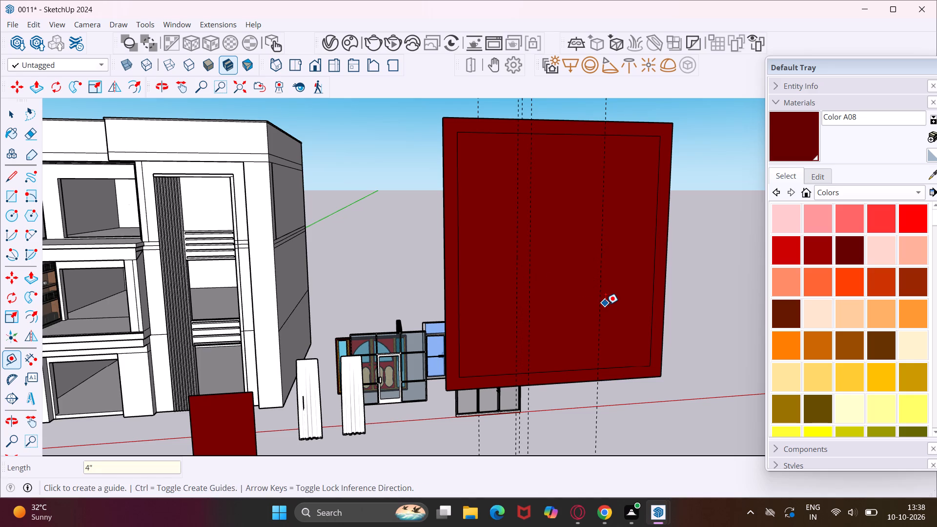
left_click(603, 306)
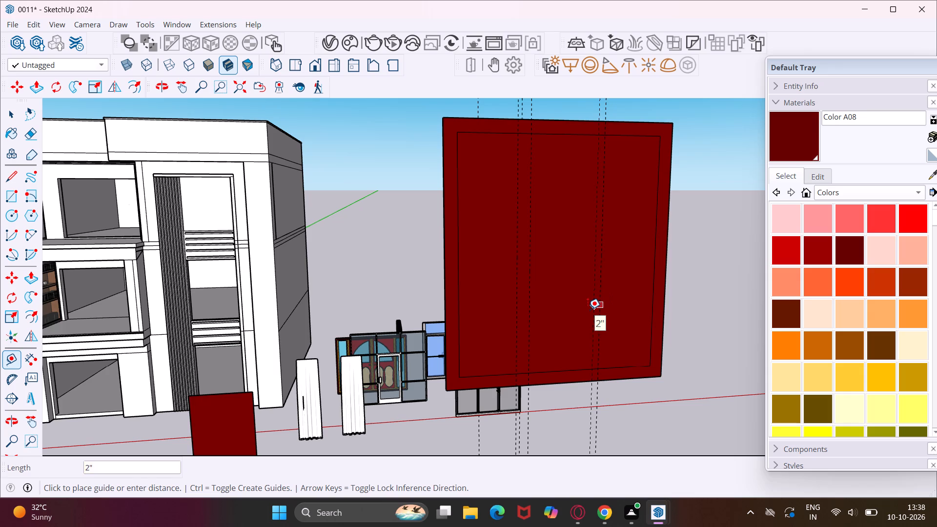
scroll(588, 309, "up", 3)
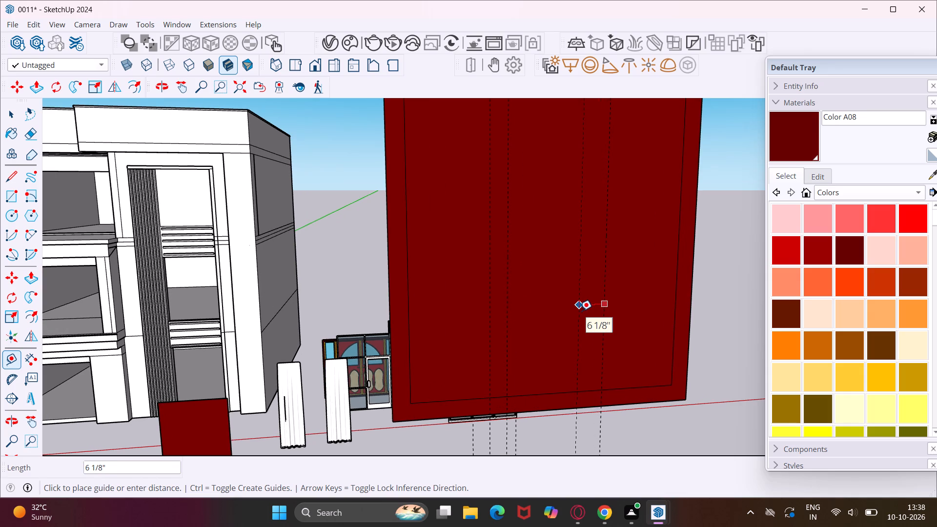
type("4\"")
key("Return")
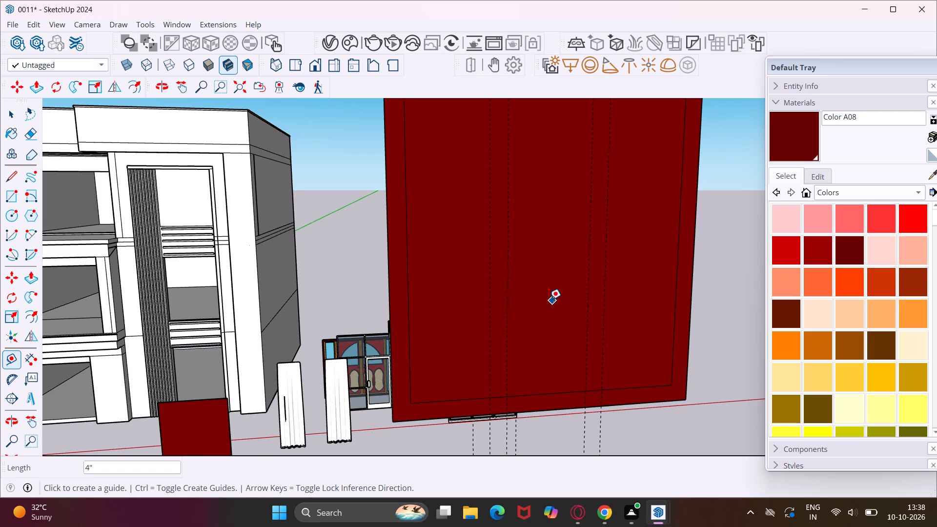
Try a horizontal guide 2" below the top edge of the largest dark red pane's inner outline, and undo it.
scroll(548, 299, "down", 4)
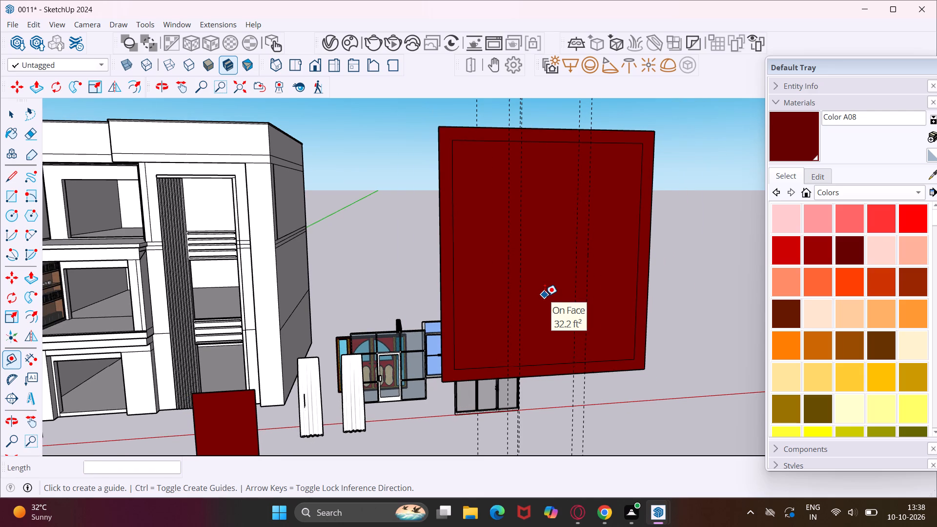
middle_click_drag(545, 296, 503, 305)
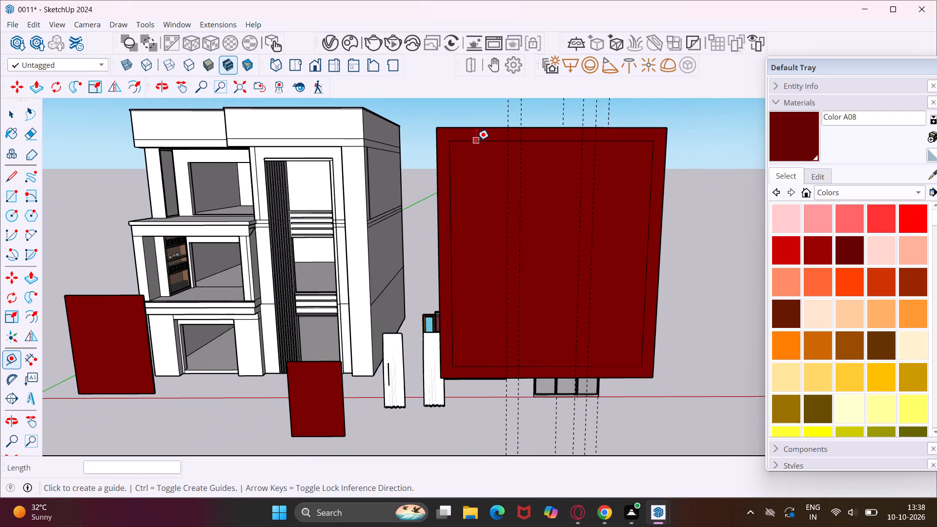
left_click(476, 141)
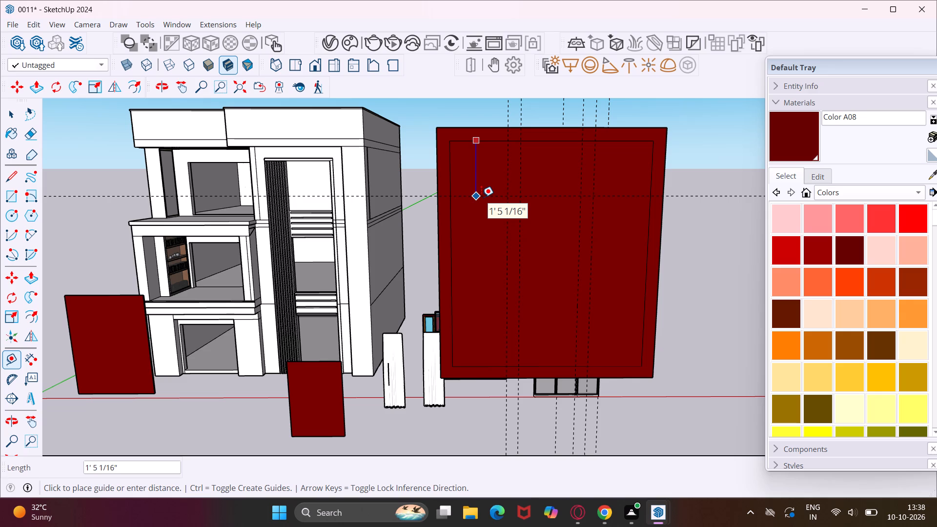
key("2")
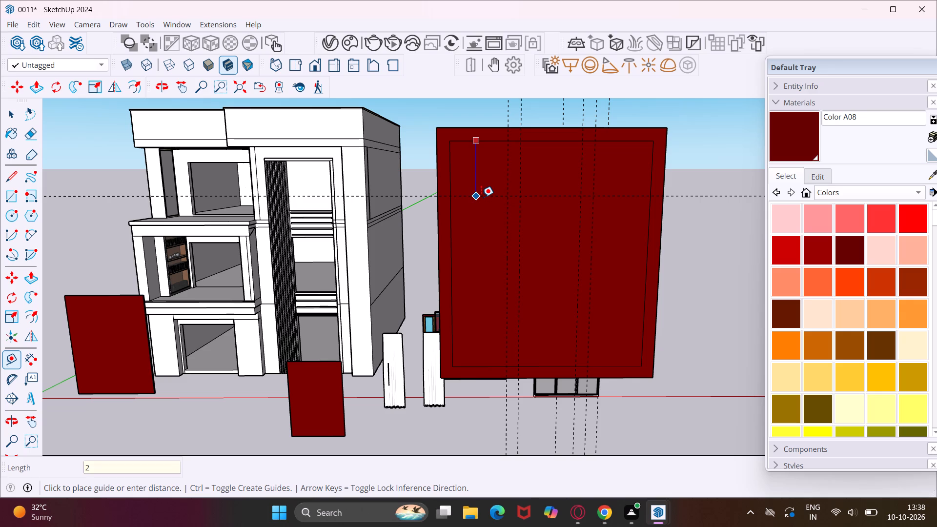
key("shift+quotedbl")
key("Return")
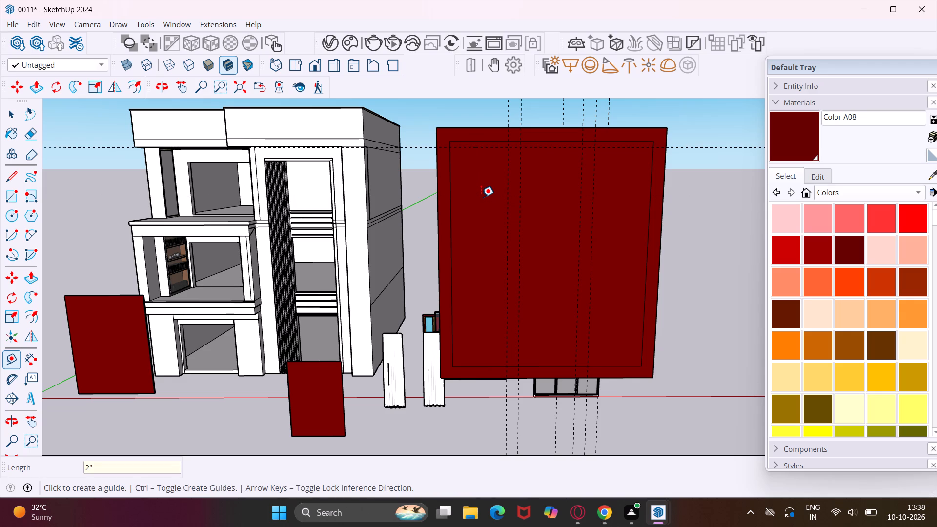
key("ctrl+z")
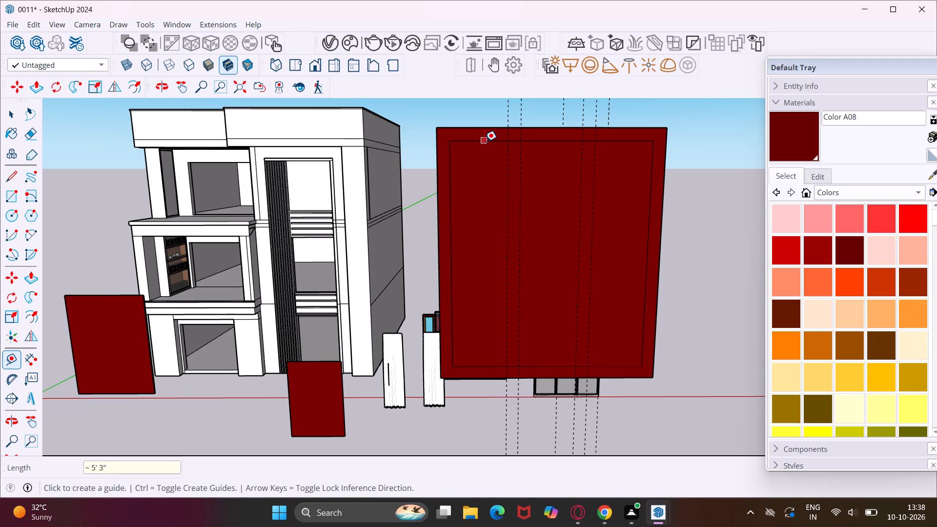
Place a horizontal guide 2' below the top edge of the pane's inner outline.
left_click(484, 142)
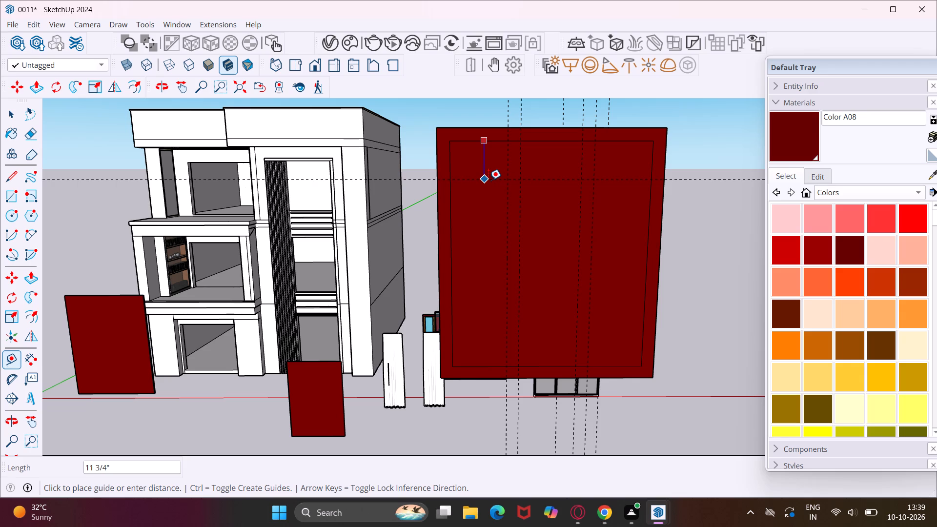
type("2'")
key("Return")
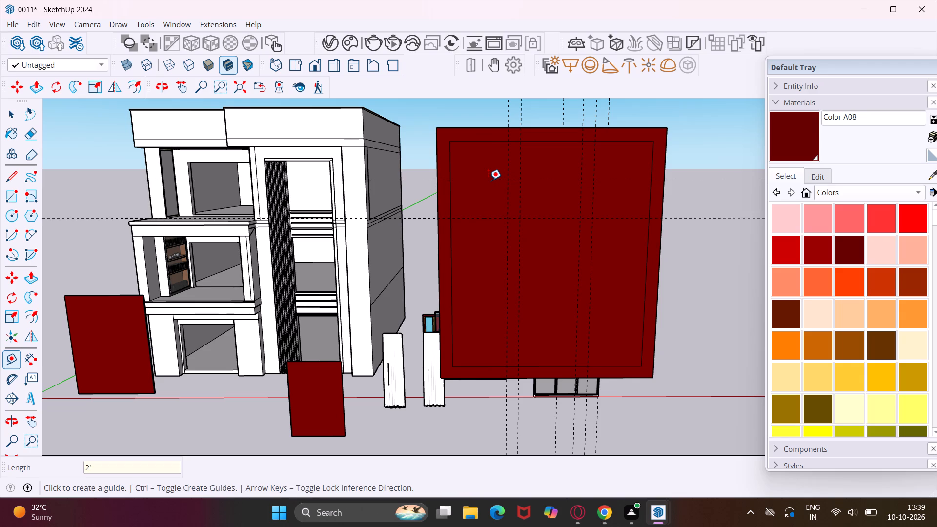
Add a second horizontal guide on the pane's face, 4" above the 2' guide.
left_click(484, 221)
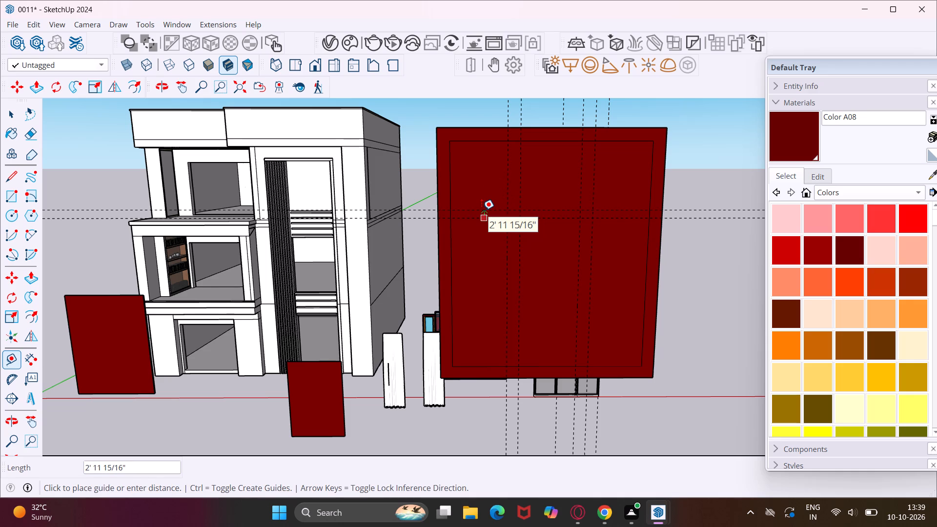
type("4\"")
key("Return")
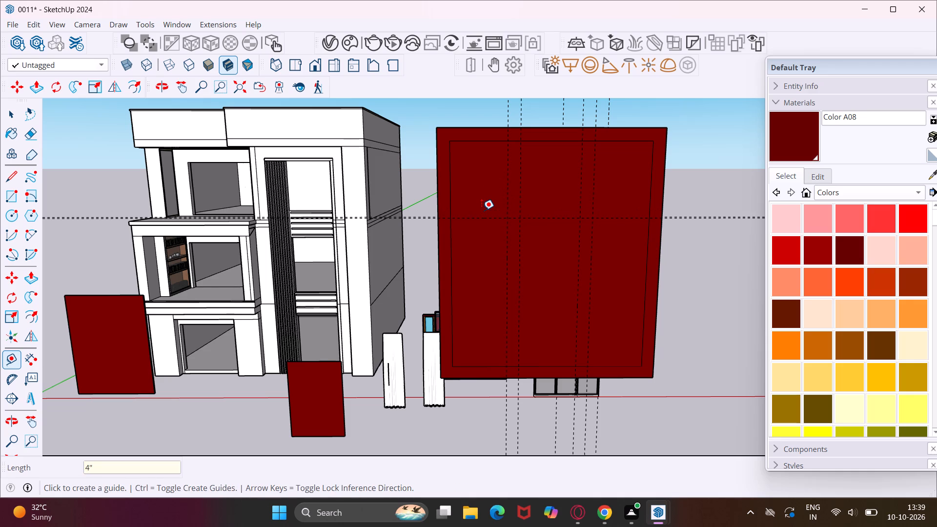
middle_click_drag(482, 210, 503, 218)
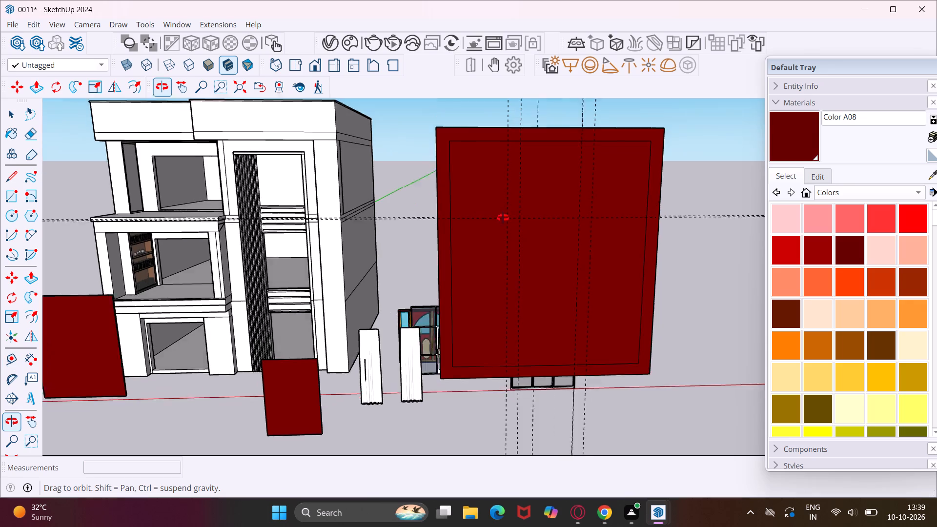
middle_click_drag(503, 218, 727, 227)
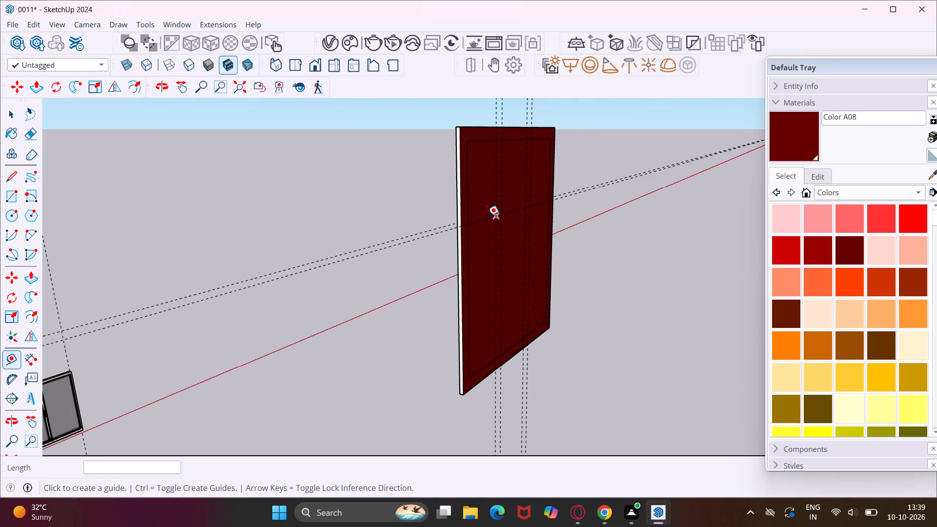
scroll(472, 223, "up", 13)
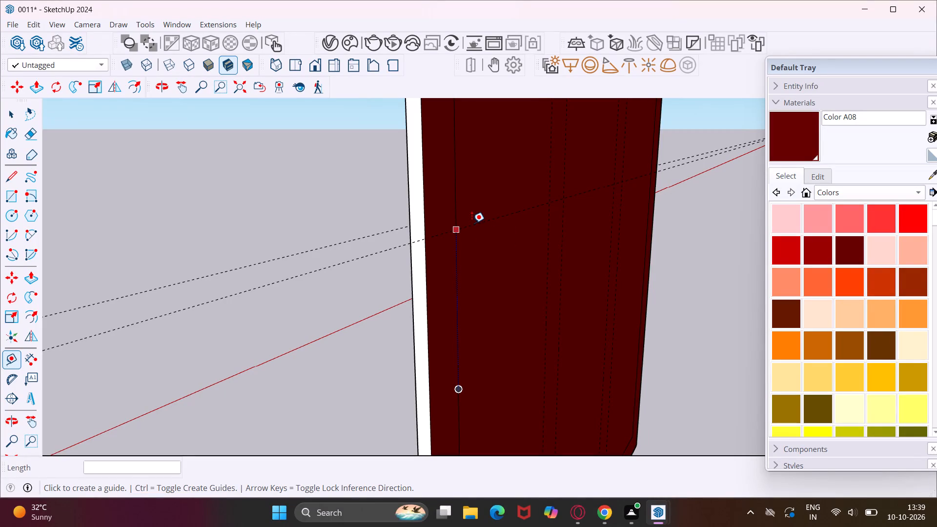
left_click(498, 218)
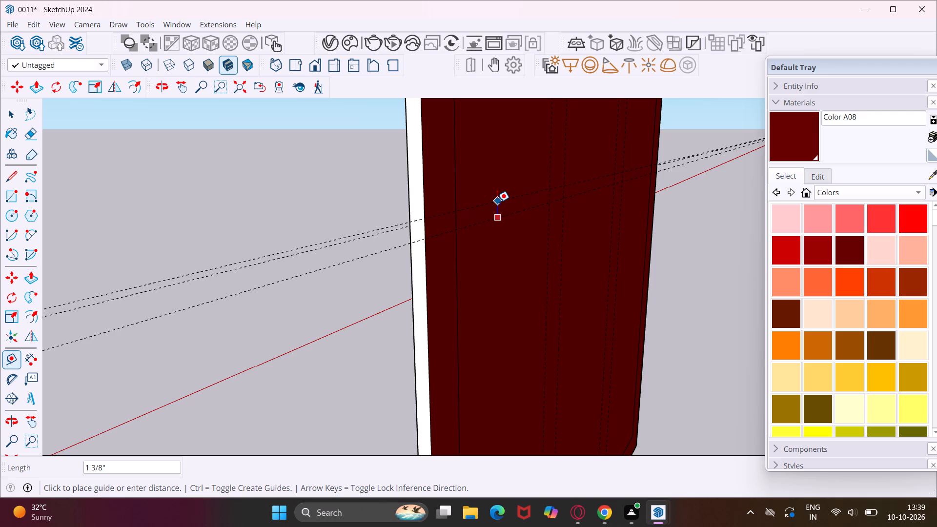
key("4")
key("shift+quotedbl")
key("Return")
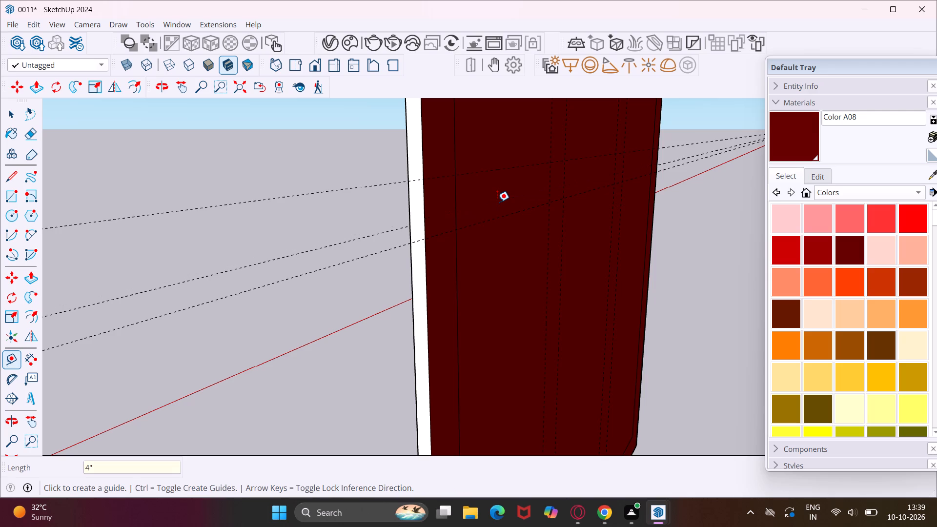
Draw a 4" by about 5'3" horizontal rectangle between the two horizontal guides, spanning the full width of the inner outline.
scroll(497, 202, "down", 5)
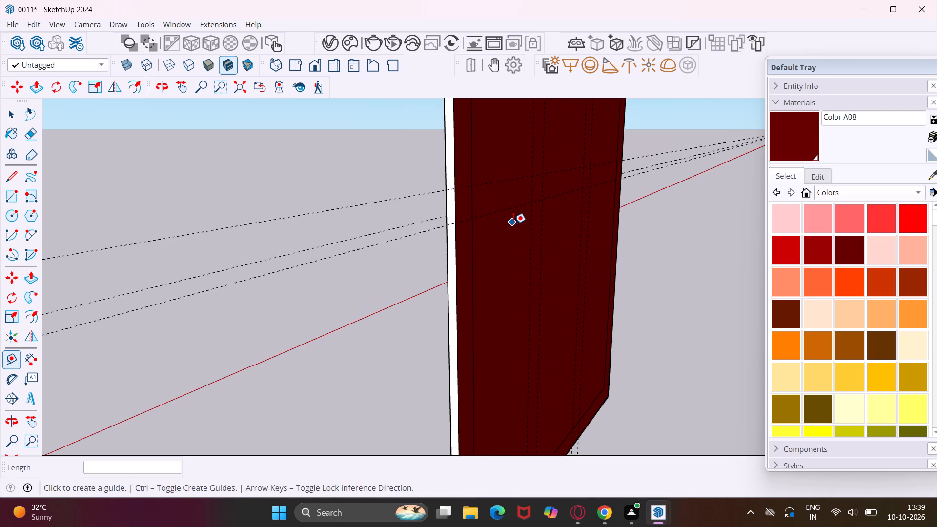
middle_click_drag(513, 224, 411, 230)
scroll(412, 230, "down", 4)
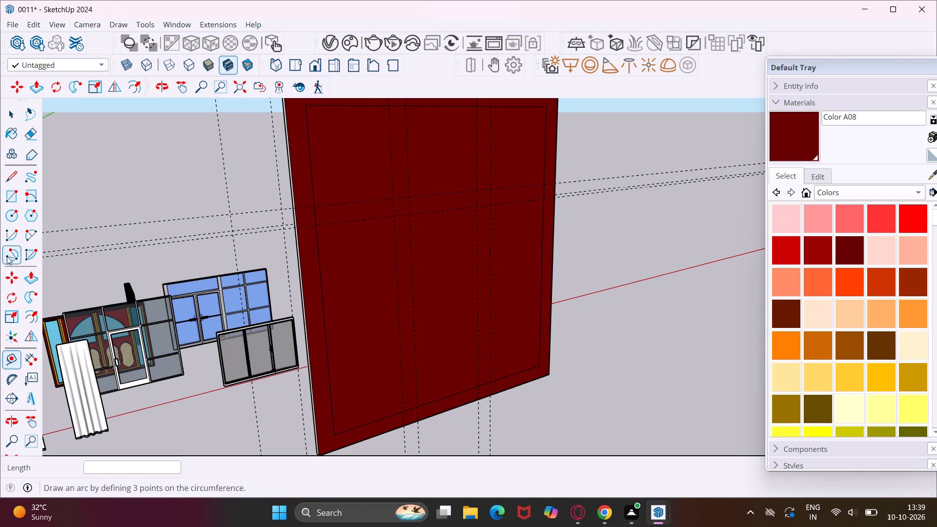
left_click(13, 202)
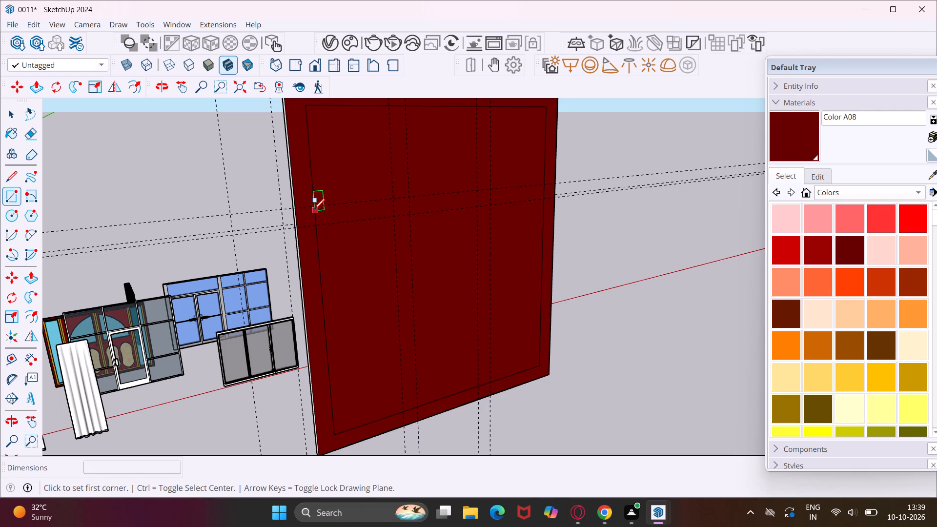
left_click(313, 208)
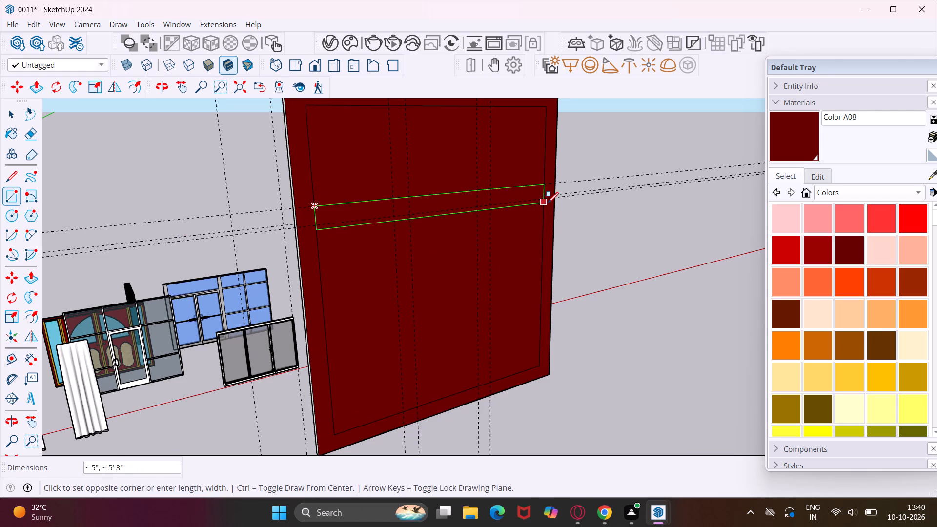
scroll(548, 203, "up", 12)
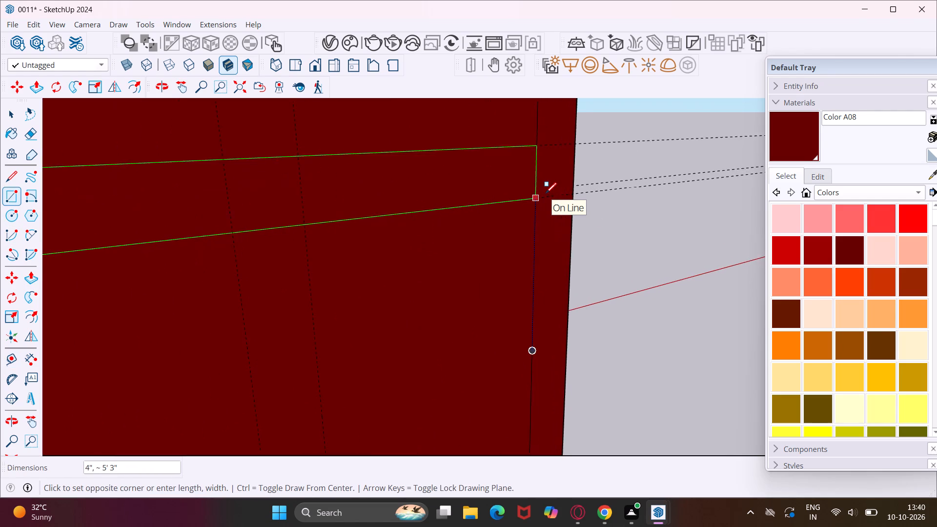
scroll(546, 193, "up", 6)
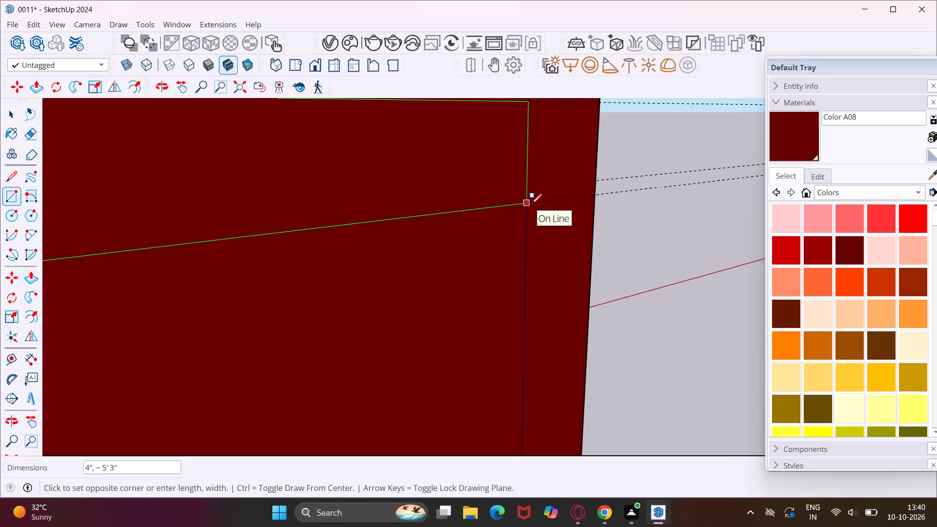
left_click(529, 205)
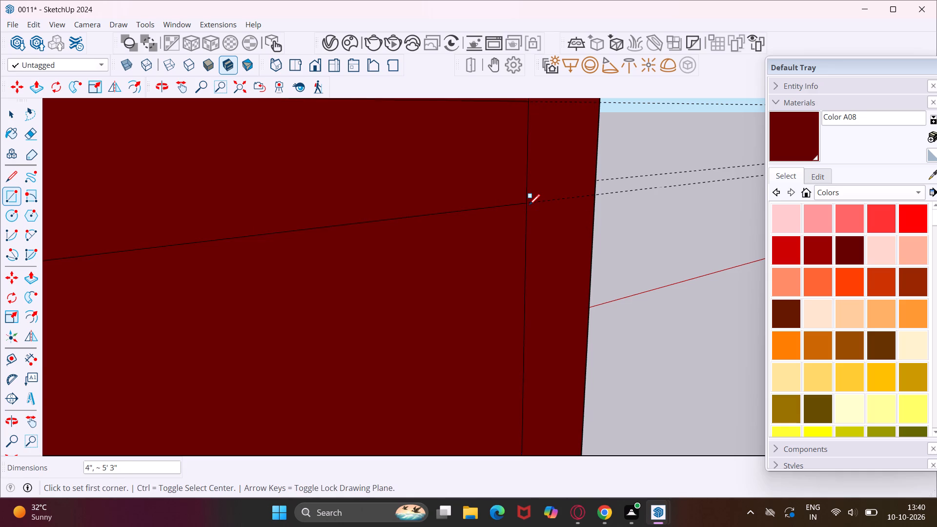
Draw a 4" by 6'1 9/16" vertical rectangle between the guide pair nearest the house, spanning the inner outline's full height.
scroll(529, 205, "down", 17)
scroll(529, 205, "down", 4)
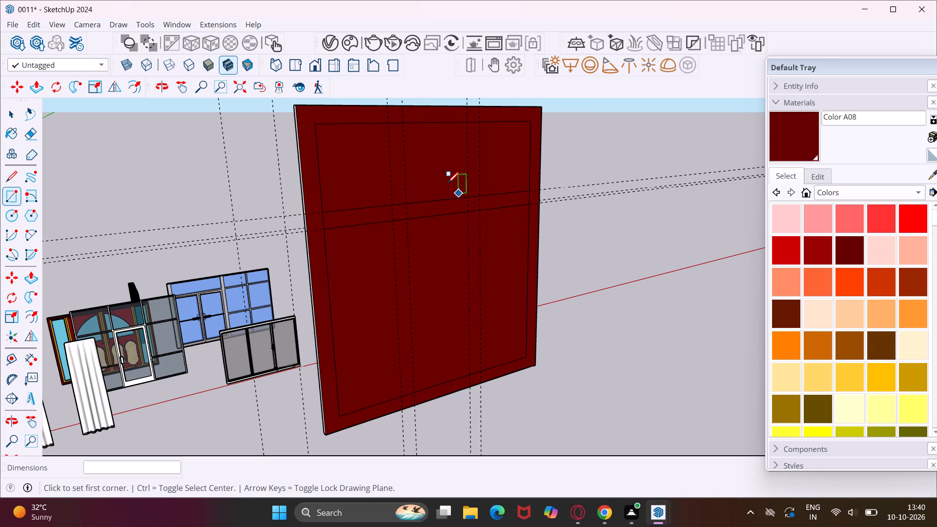
left_click(388, 125)
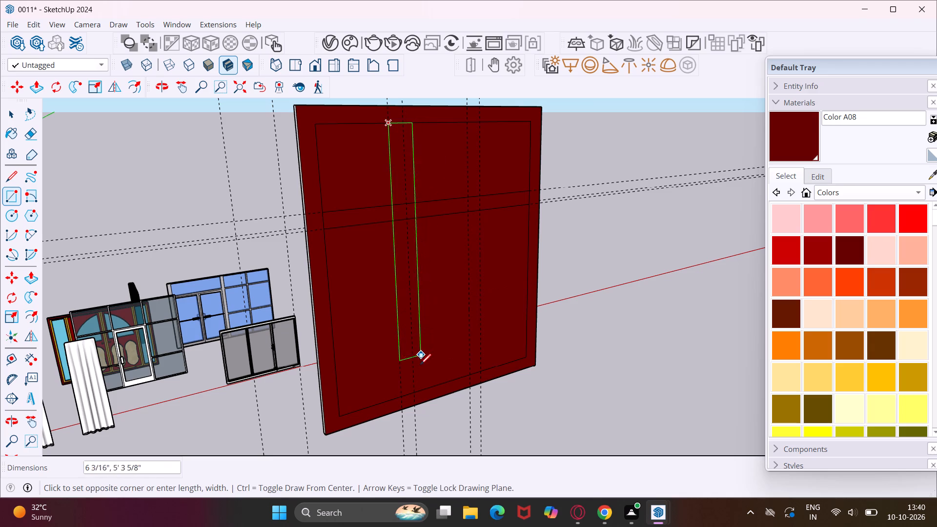
scroll(416, 395, "up", 9)
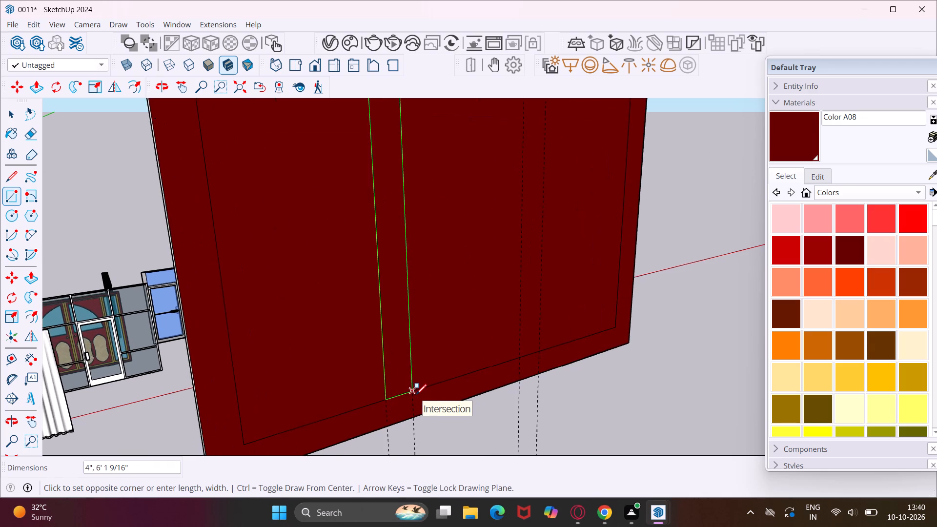
scroll(416, 395, "up", 6)
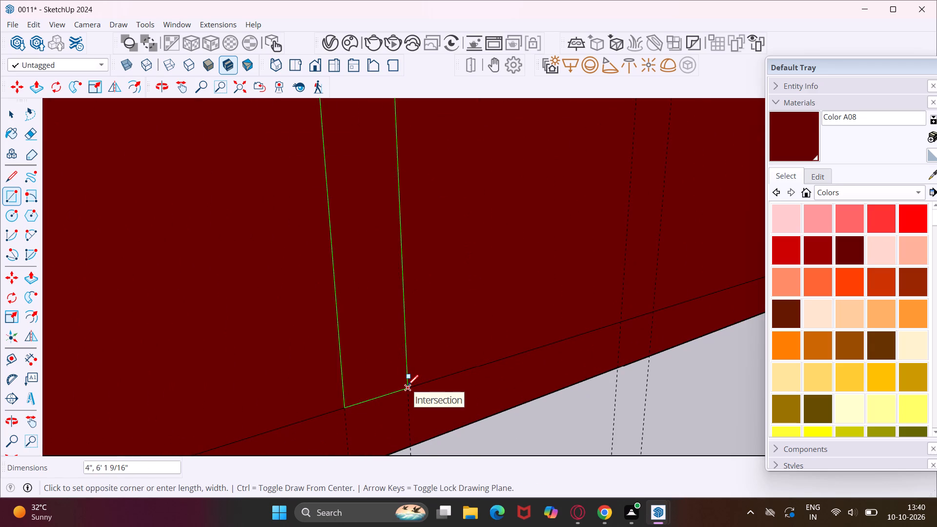
left_click(407, 385)
Draw a 4" by 6'1 9/16" vertical rectangle between the guide pair farther from the house, spanning the inner outline's full height.
scroll(407, 385, "down", 6)
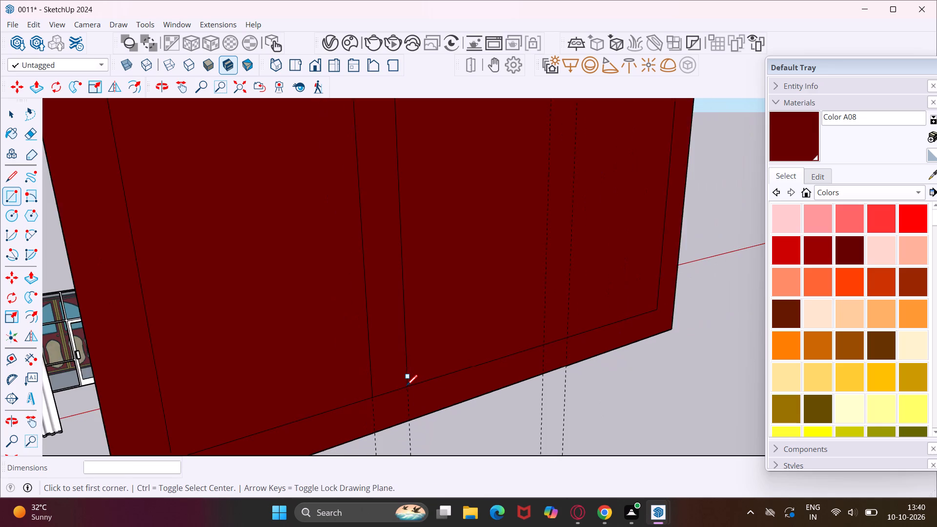
scroll(407, 385, "down", 12)
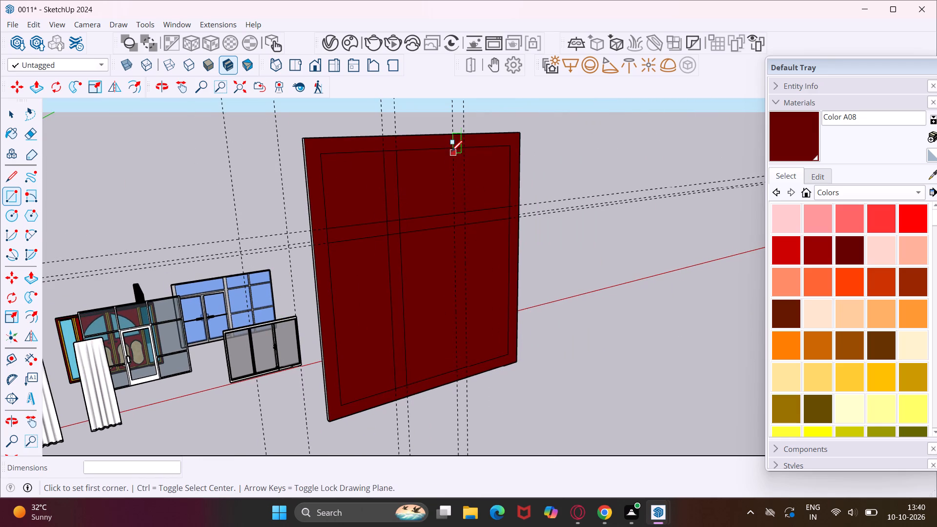
scroll(451, 148, "up", 8)
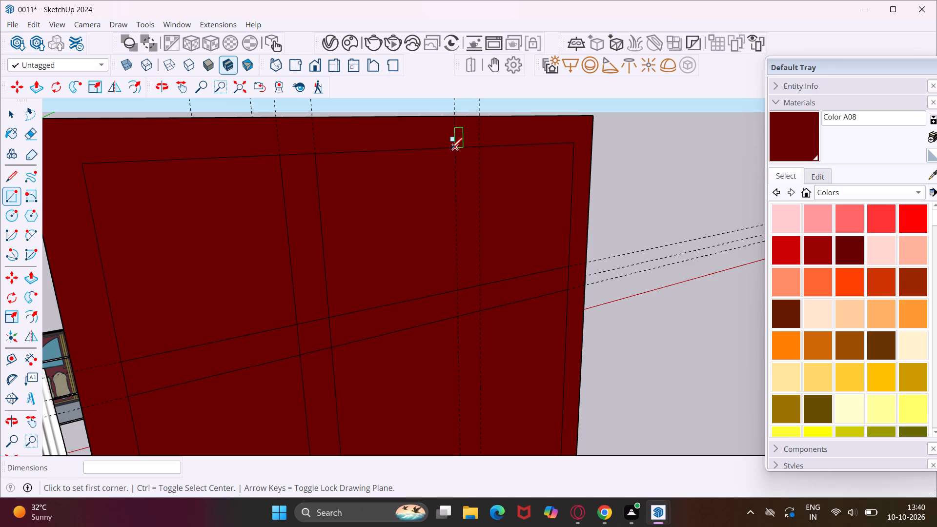
scroll(451, 148, "up", 5)
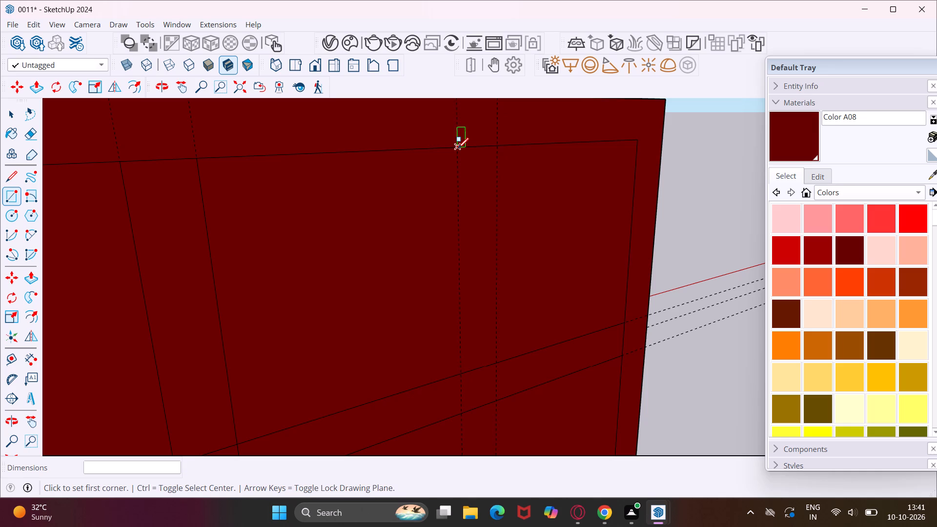
left_click(458, 148)
scroll(507, 275, "down", 11)
scroll(524, 335, "down", 2)
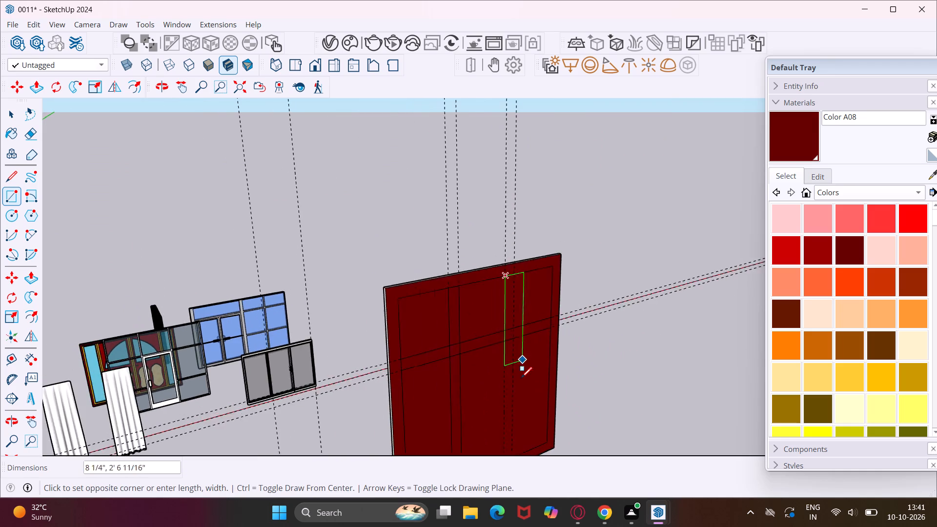
scroll(521, 378, "down", 3)
scroll(518, 451, "up", 10)
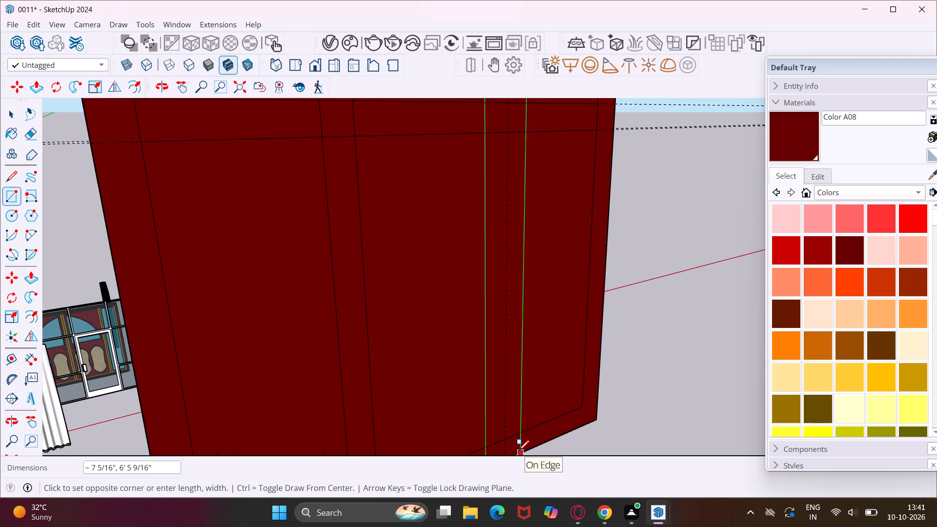
left_click(506, 444)
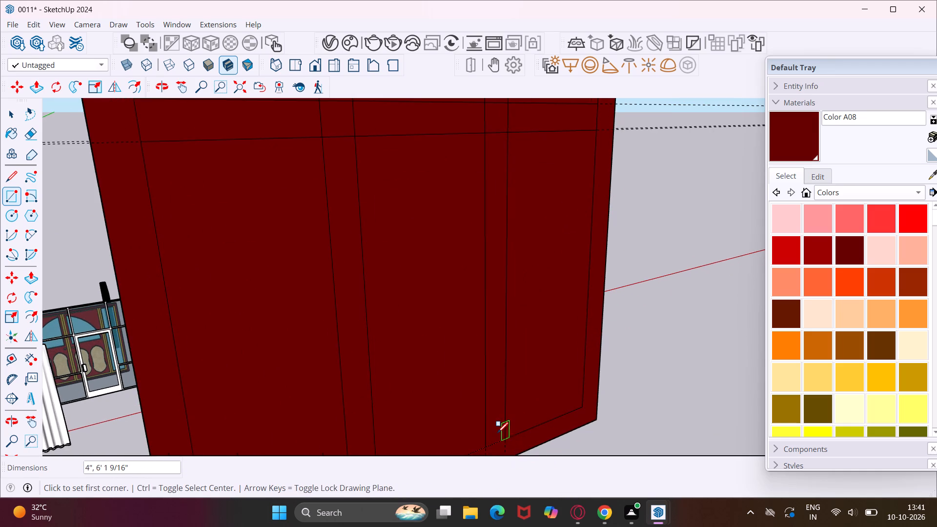
key("Escape")
Push/Pull the pane's outer frame face out by 2".
key("space")
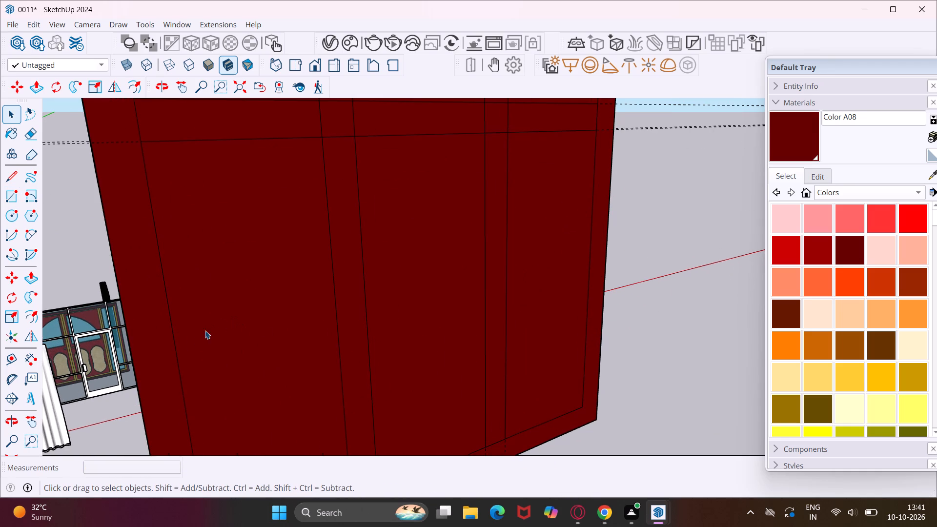
left_click(157, 367)
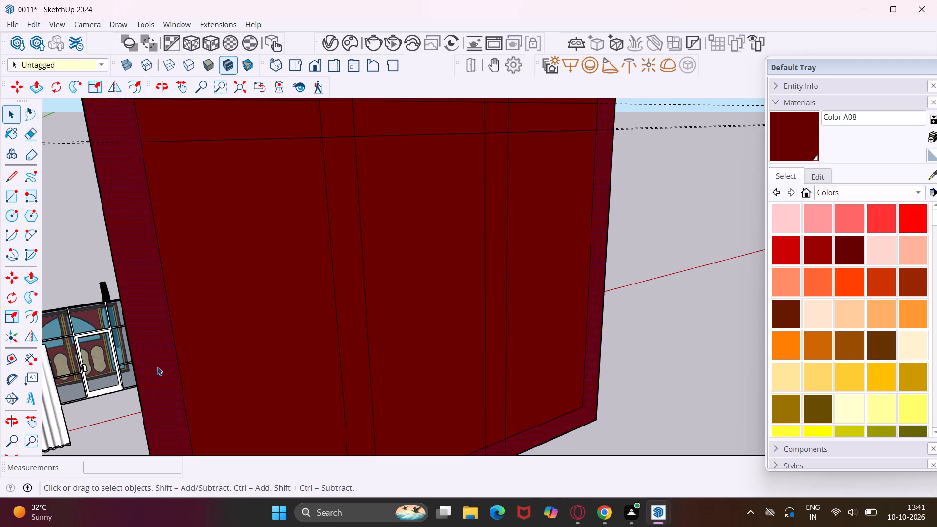
key("p")
left_click(157, 367)
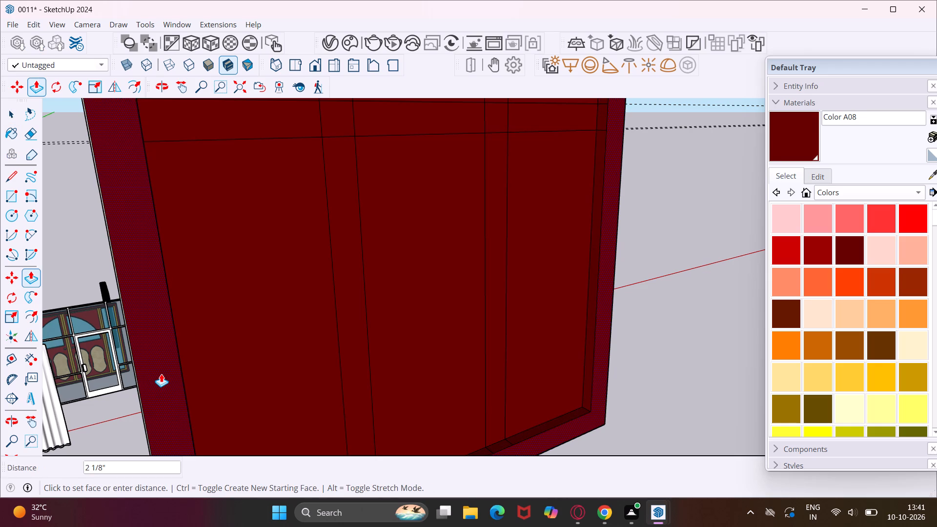
middle_click_drag(161, 374, 321, 385)
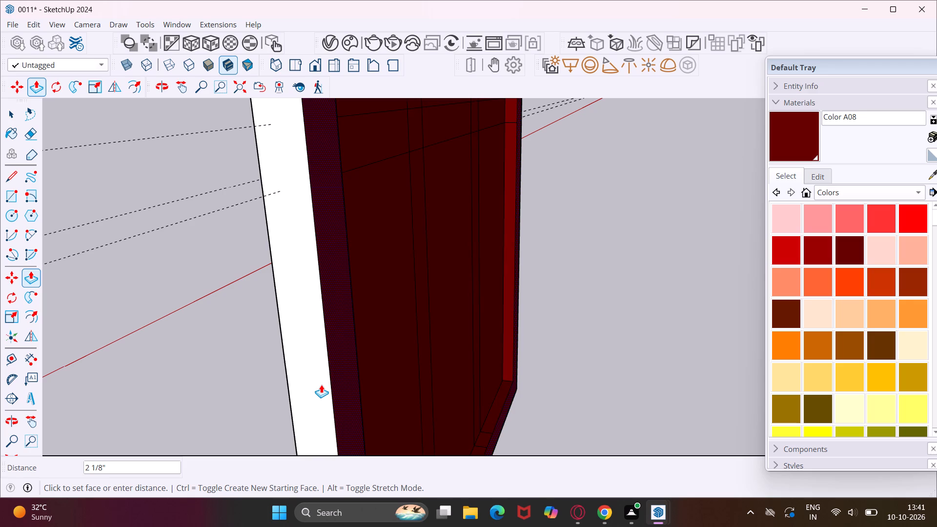
key("4")
key("BackSpace")
type("2\"")
key("Return")
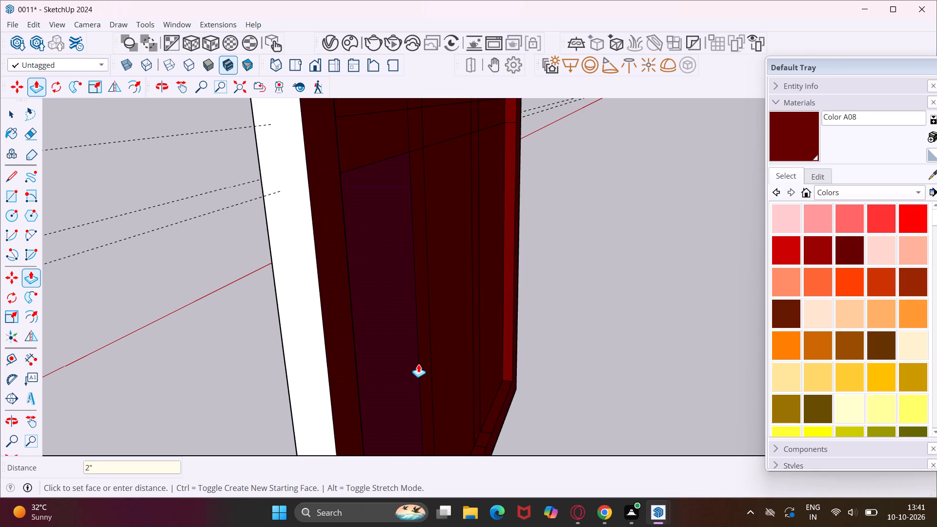
Pull the lower sections of both vertical bars out by the same 2".
scroll(424, 374, "up", 6)
double_click(424, 374)
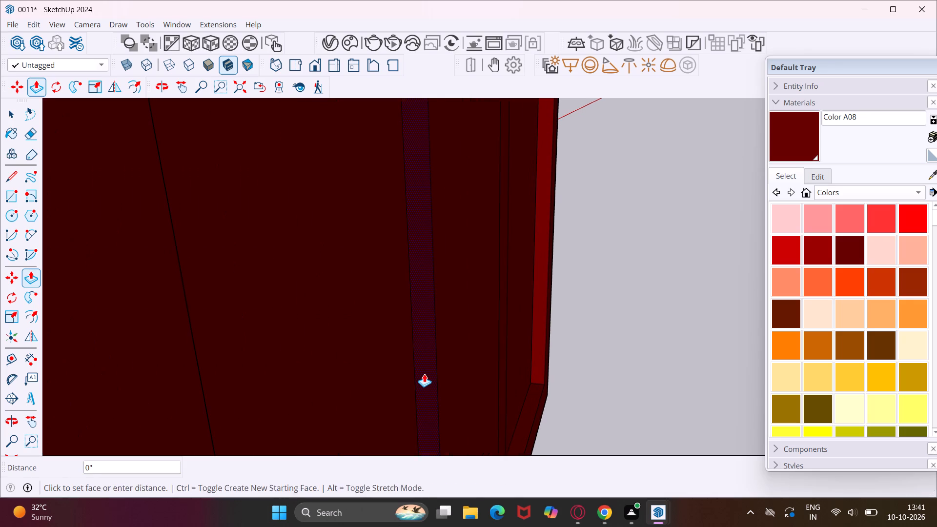
double_click(505, 337)
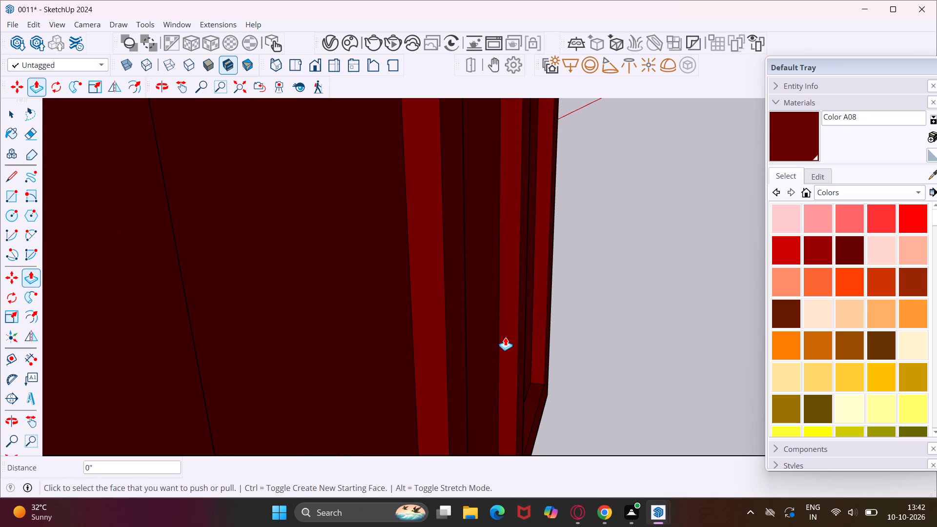
Pull the horizontal bar's section between the frame and the vertical bar nearest the house out by 2".
scroll(505, 337, "down", 3)
middle_click_drag(454, 354, 523, 359)
scroll(497, 347, "down", 5)
middle_click_drag(529, 344, 528, 343)
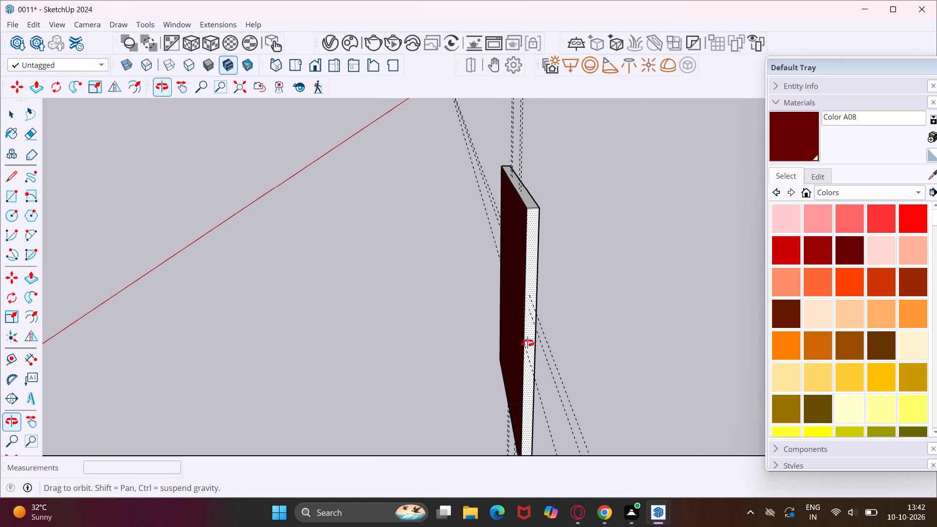
middle_click_drag(528, 343, 511, 345)
middle_click_drag(513, 333, 542, 333)
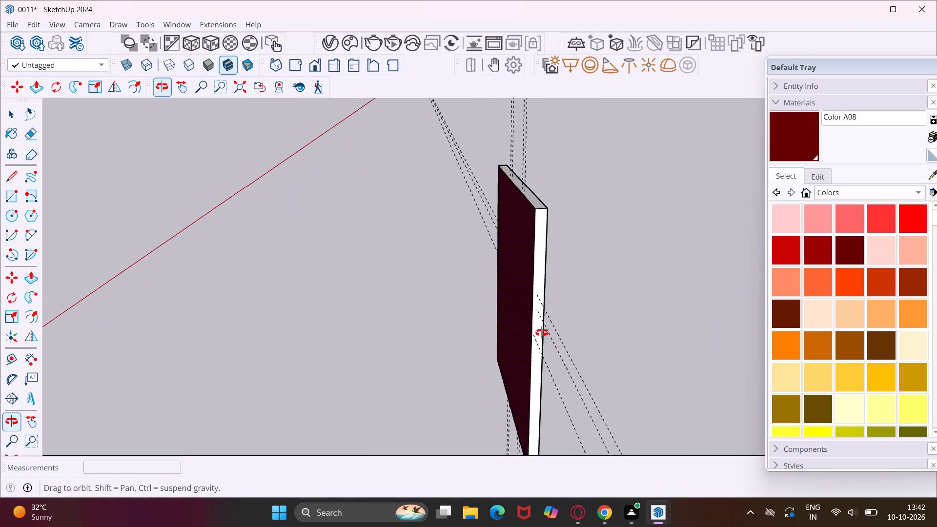
middle_click_drag(542, 333, 511, 341)
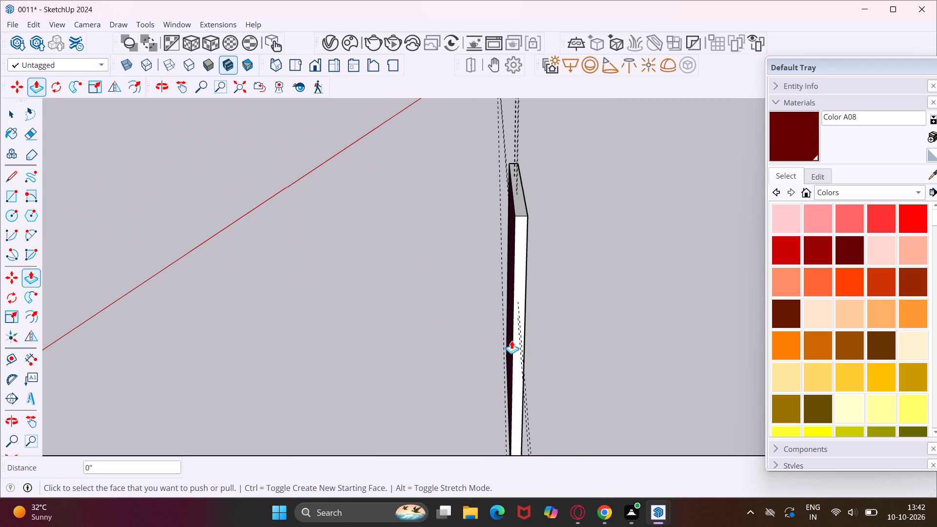
middle_click_drag(569, 311, 451, 280)
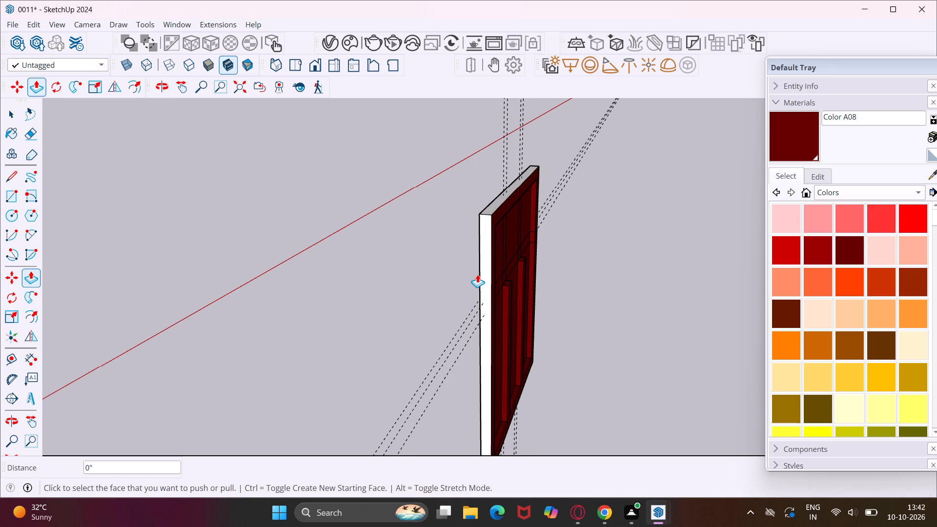
scroll(477, 274, "up", 4)
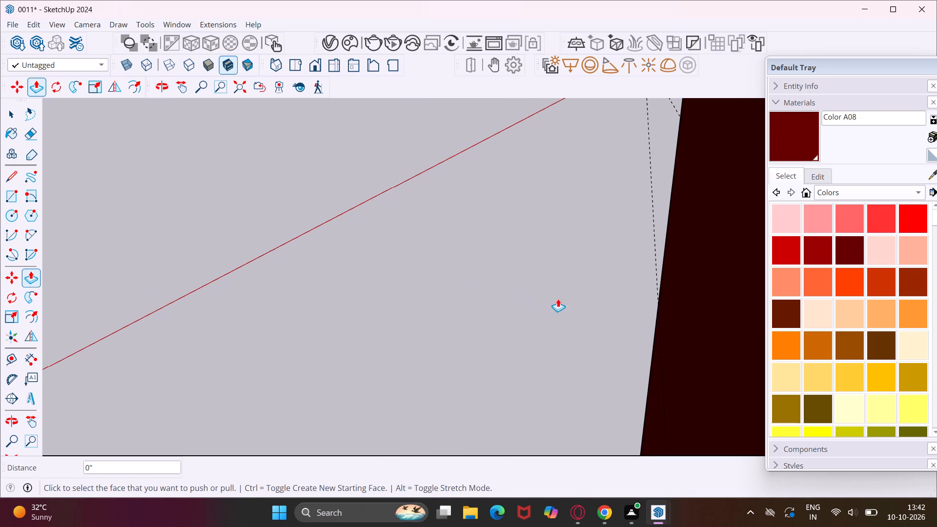
middle_click_drag(558, 299, 400, 264)
scroll(401, 263, "down", 6)
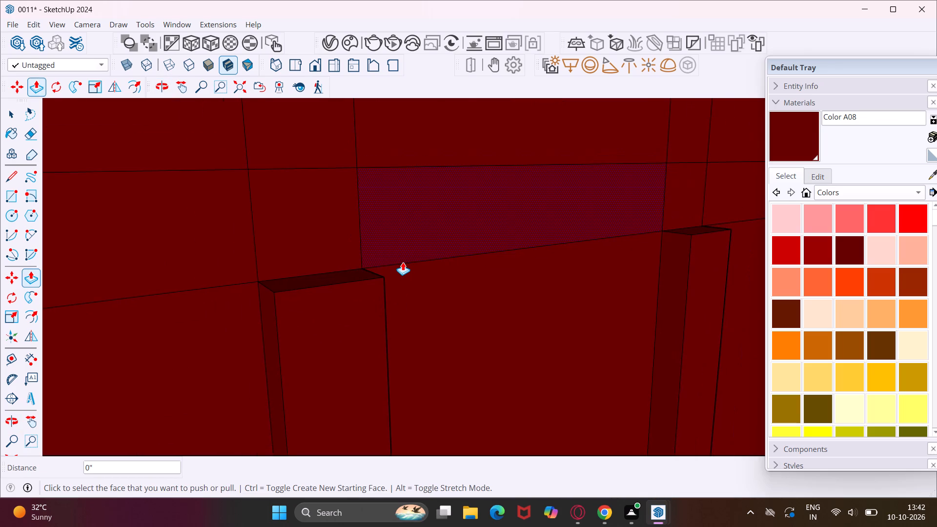
scroll(403, 262, "down", 9)
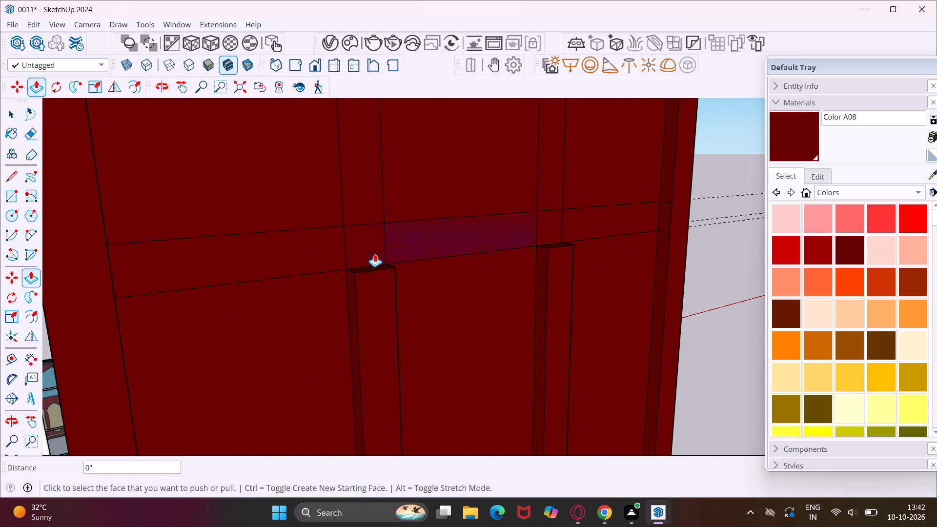
double_click(319, 246)
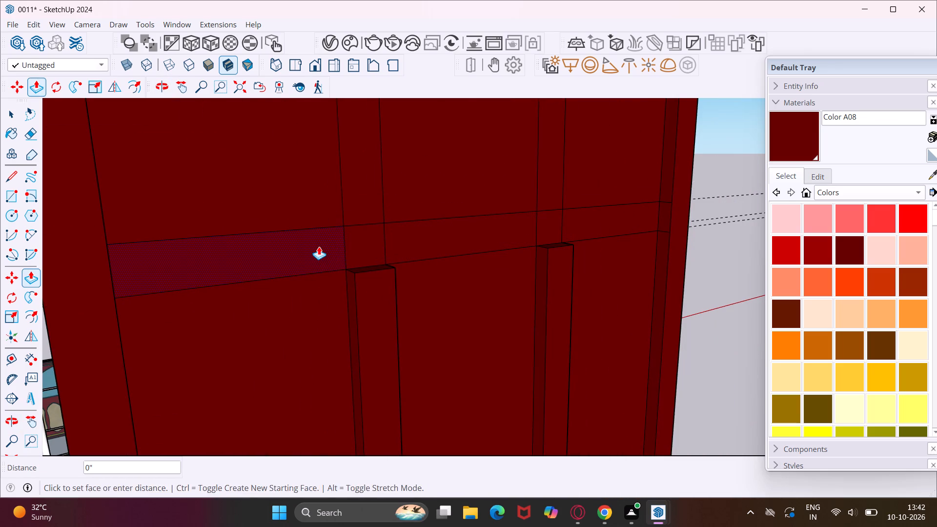
left_click(362, 233)
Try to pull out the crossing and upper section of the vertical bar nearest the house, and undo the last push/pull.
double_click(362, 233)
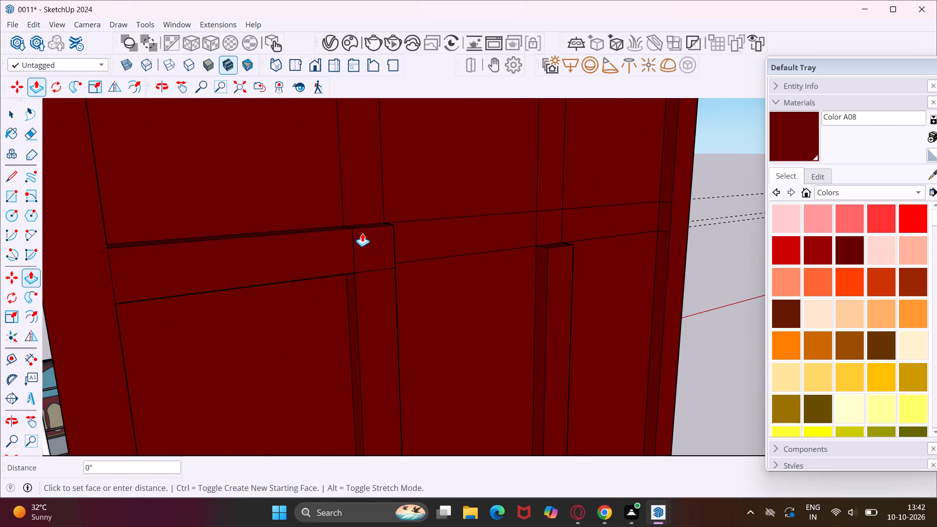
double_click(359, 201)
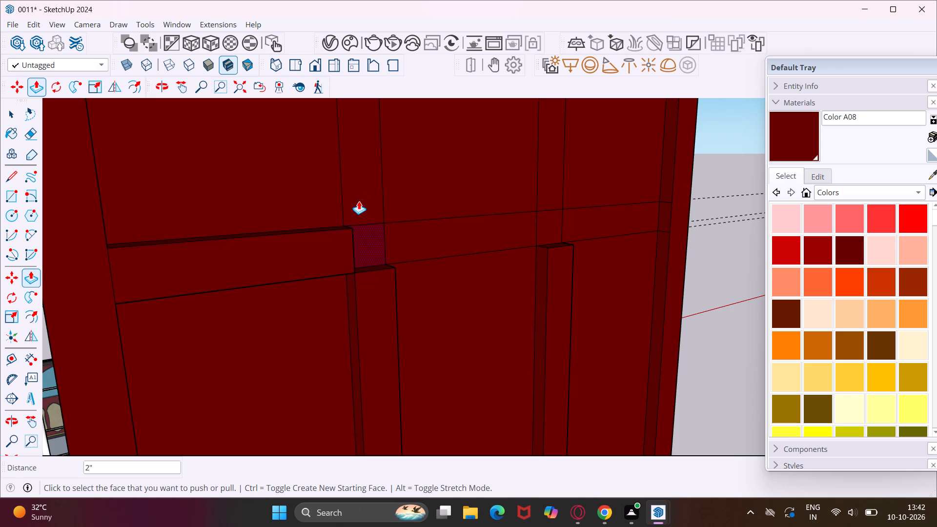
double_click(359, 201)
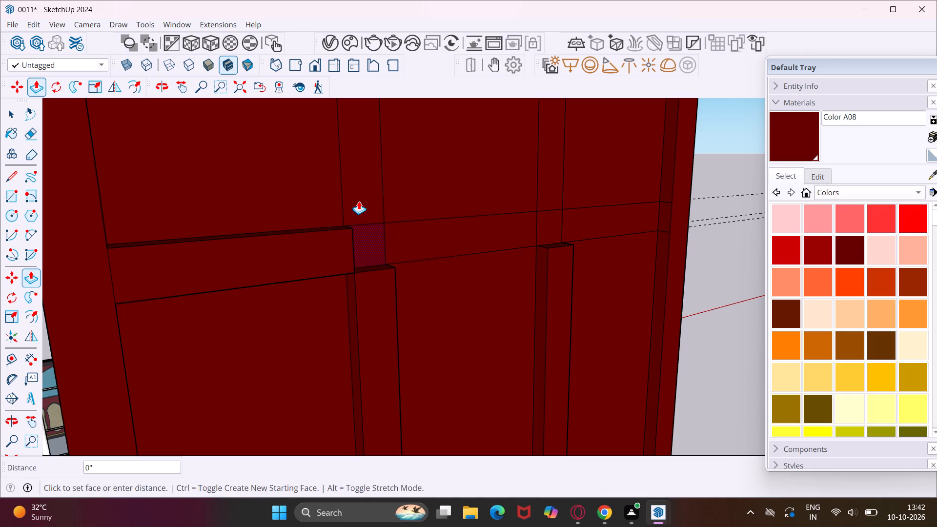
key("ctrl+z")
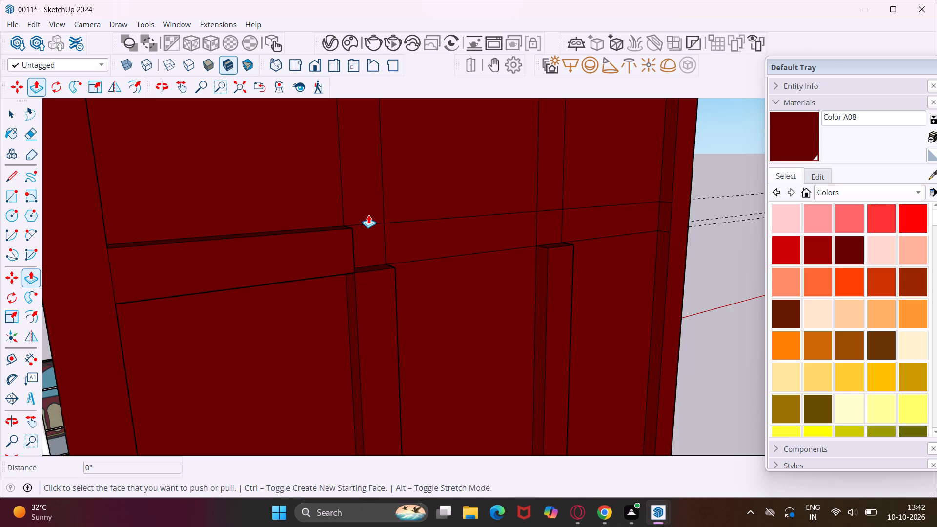
Pull out the crossing and upper section of the vertical bar nearest the house, plus the horizontal bar's middle section, by 2".
left_click(371, 229)
left_click(349, 245)
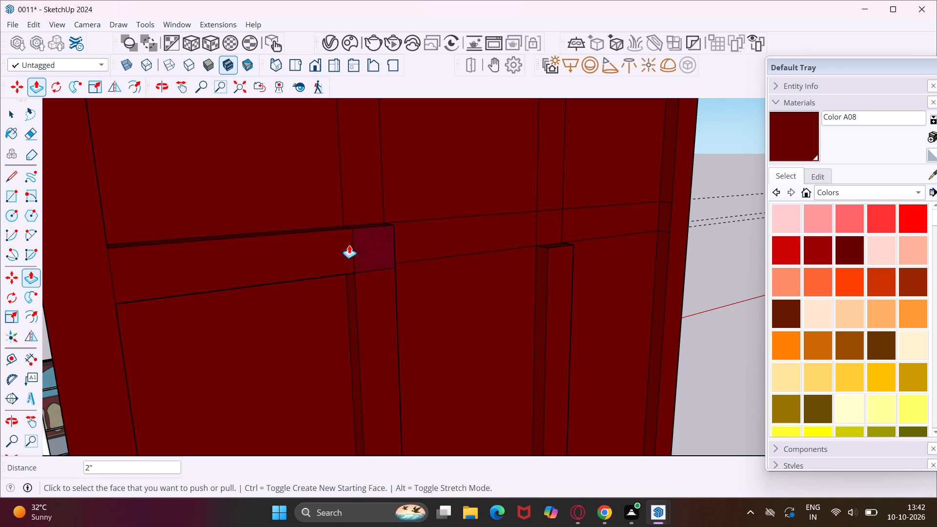
left_click(357, 196)
left_click(367, 230)
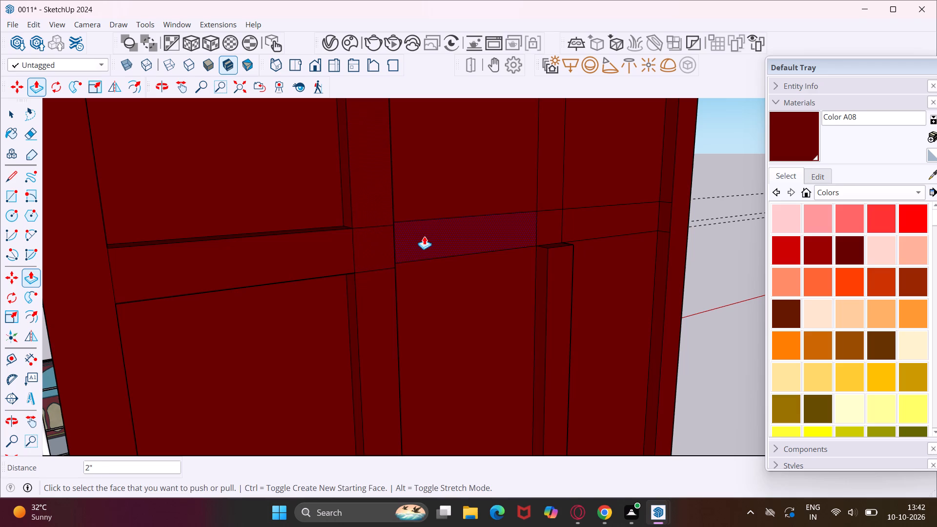
left_click(424, 236)
left_click(381, 242)
Pull out the crossing and upper section of the vertical bar farther from the house, plus the horizontal bar's remaining end section, by 2".
left_click(555, 225)
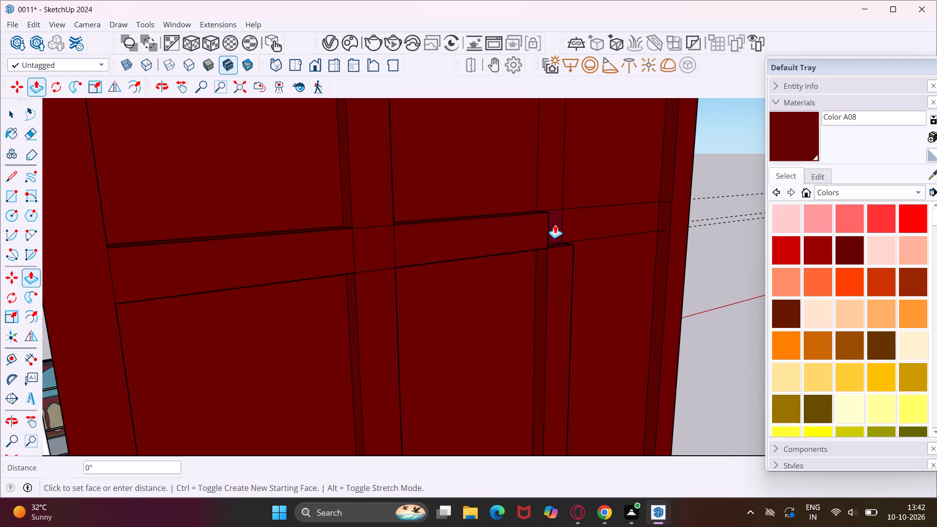
left_click(534, 231)
left_click(548, 169)
left_click(561, 216)
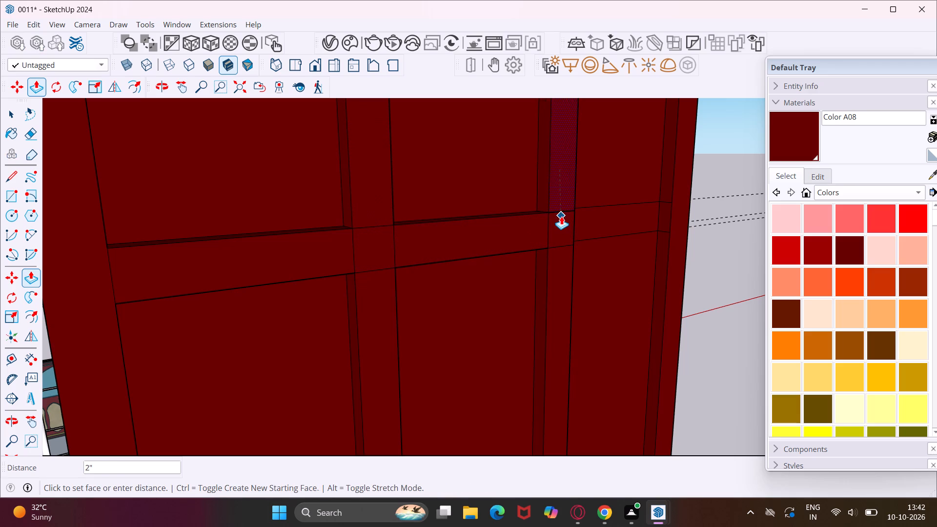
left_click(594, 221)
left_click(565, 232)
scroll(529, 217, "down", 2)
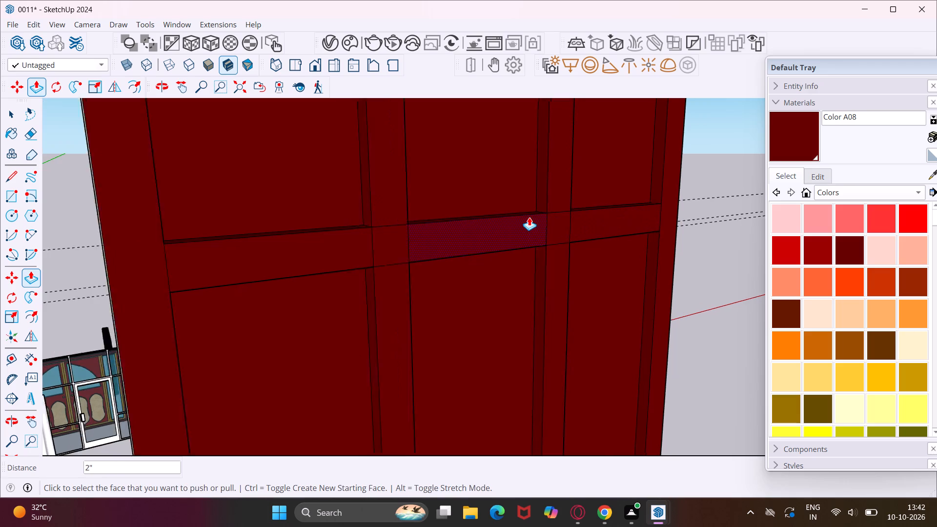
scroll(529, 217, "down", 10)
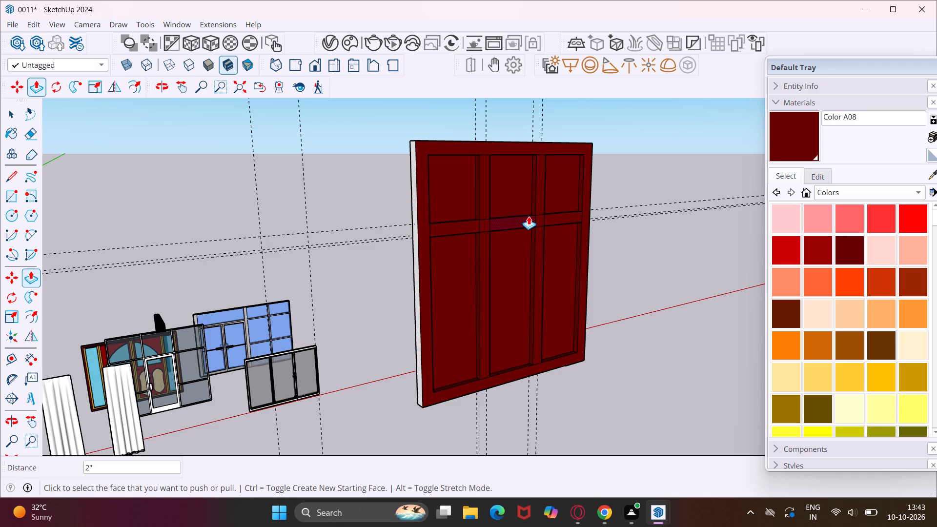
middle_click_drag(529, 216, 607, 239)
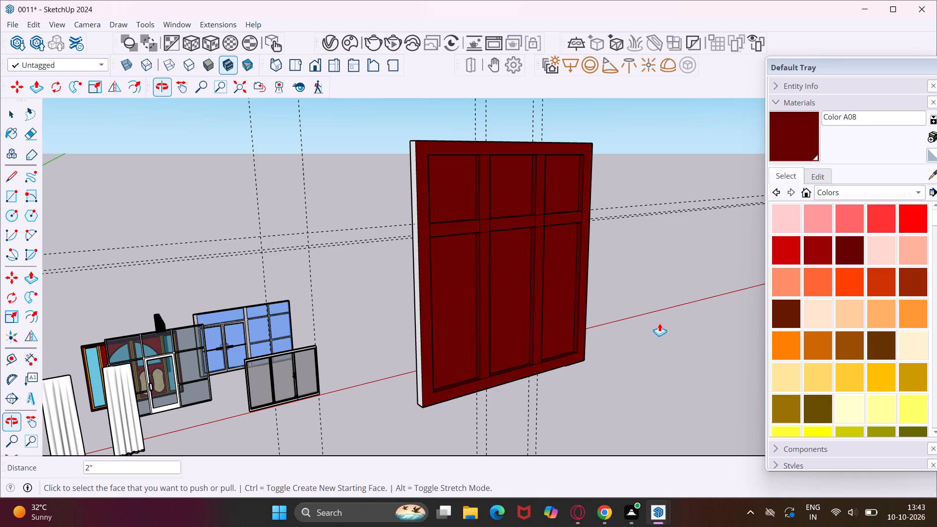
key("Escape")
key("space")
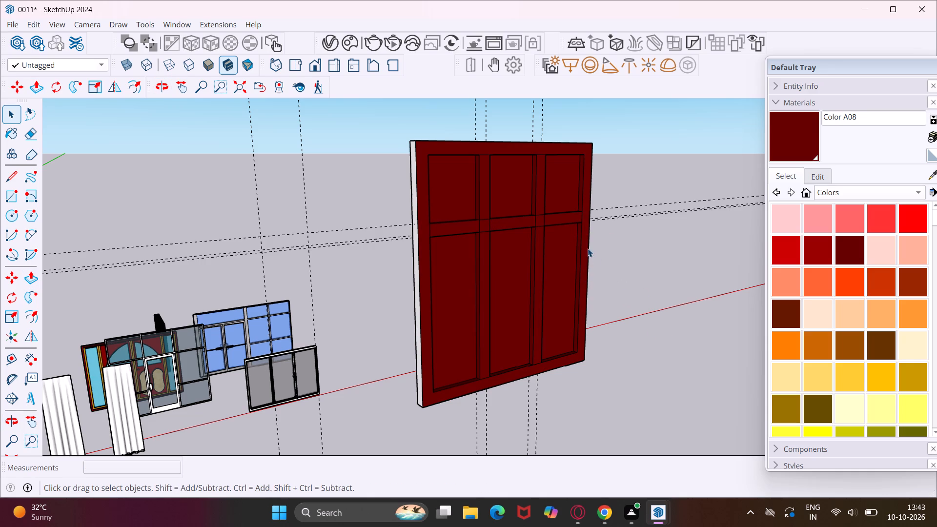
Paint the front face of the panel's outer frame with dark grey Color M07.
scroll(518, 227, "up", 12)
middle_click_drag(518, 227, 518, 226)
scroll(518, 227, "up", 1)
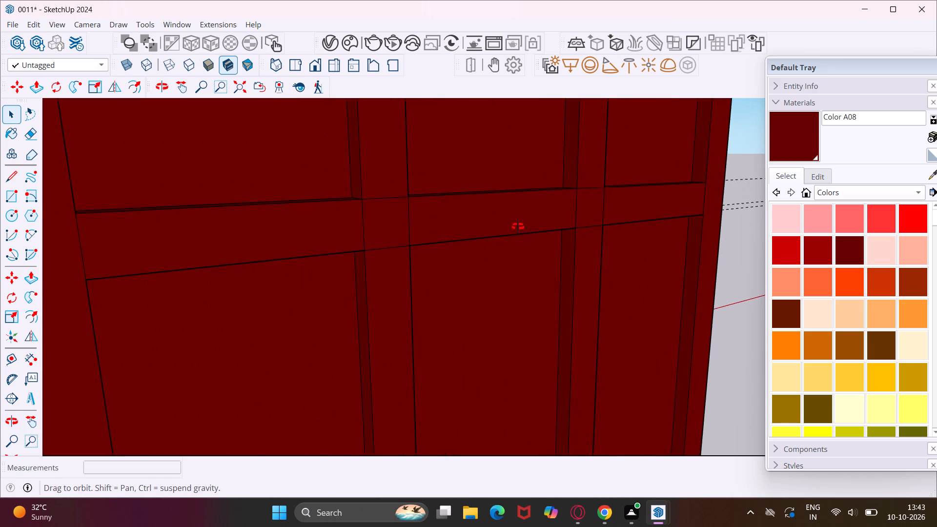
middle_click_drag(518, 226, 607, 248)
scroll(596, 244, "down", 8)
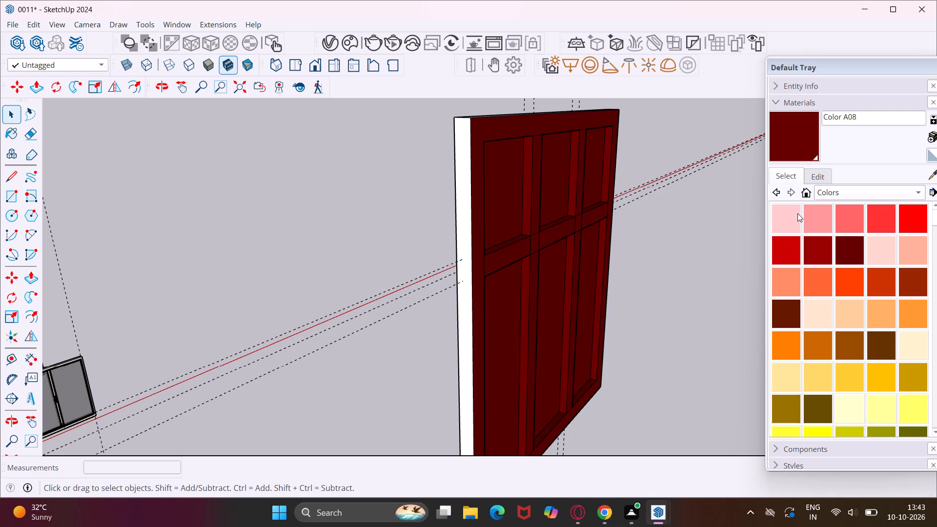
scroll(827, 302, "down", 18)
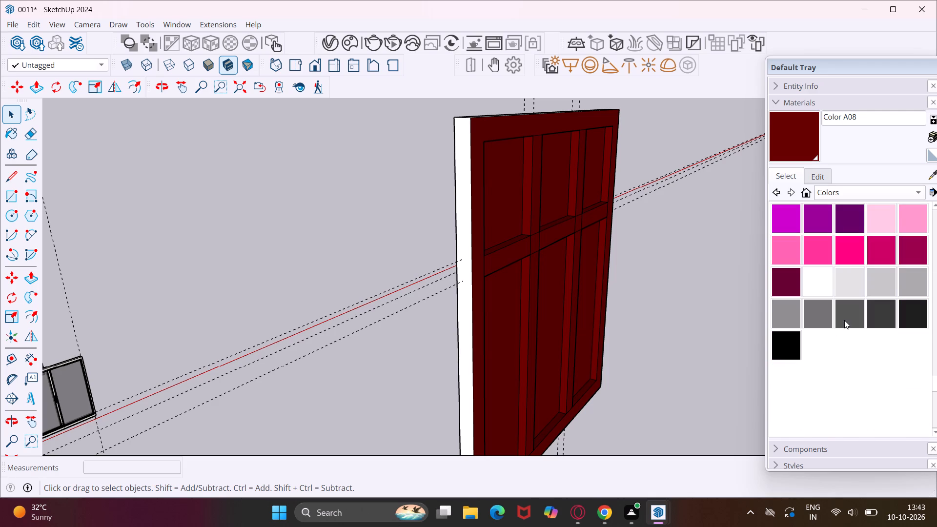
left_click(875, 321)
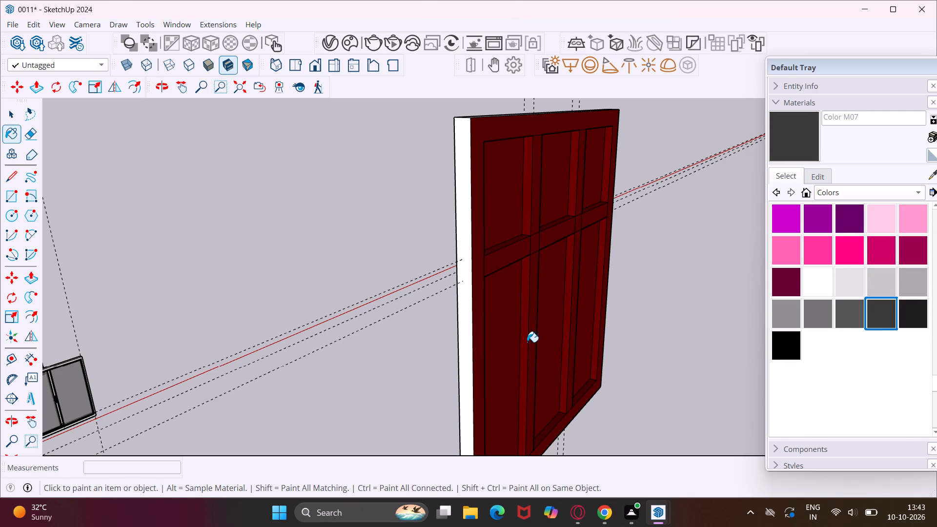
left_click(481, 304)
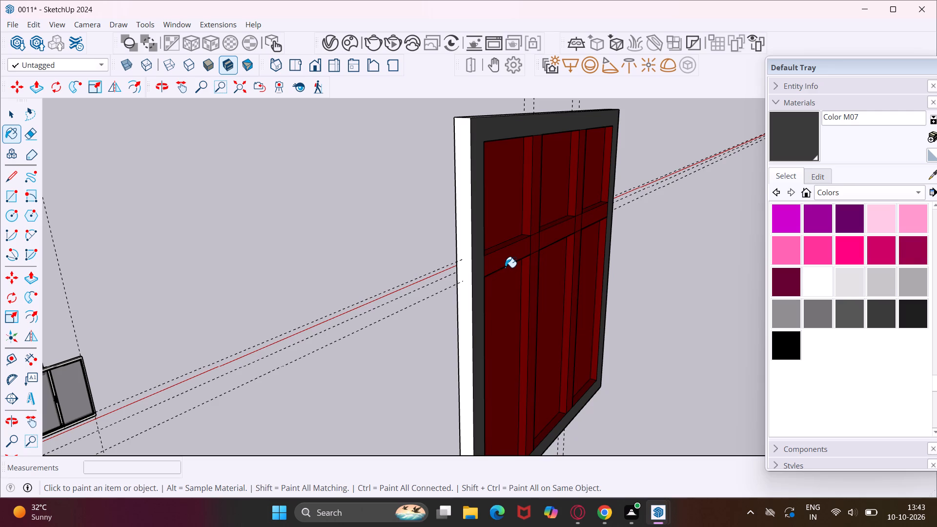
Paint the front faces of the panel's horizontal bar, both vertical bars and their crossings with dark grey Color M07.
left_click(505, 267)
scroll(528, 258, "up", 1)
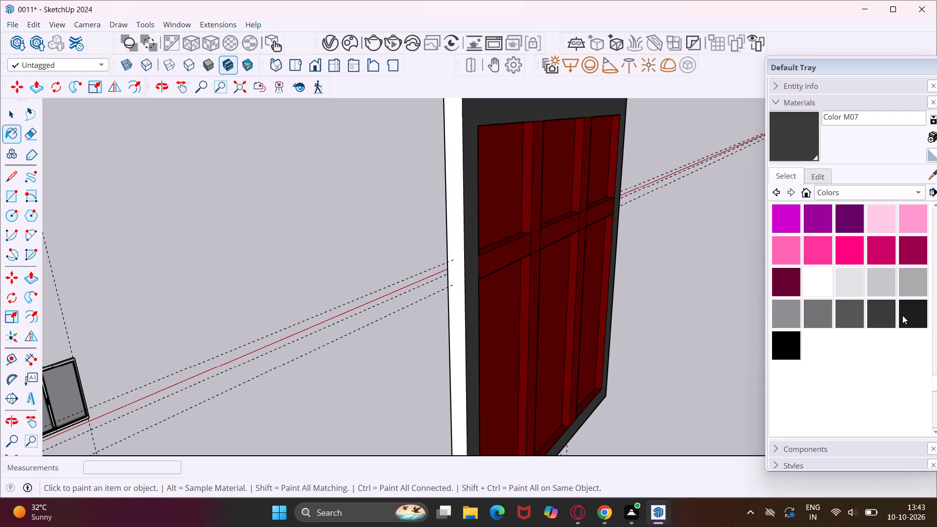
left_click(905, 315)
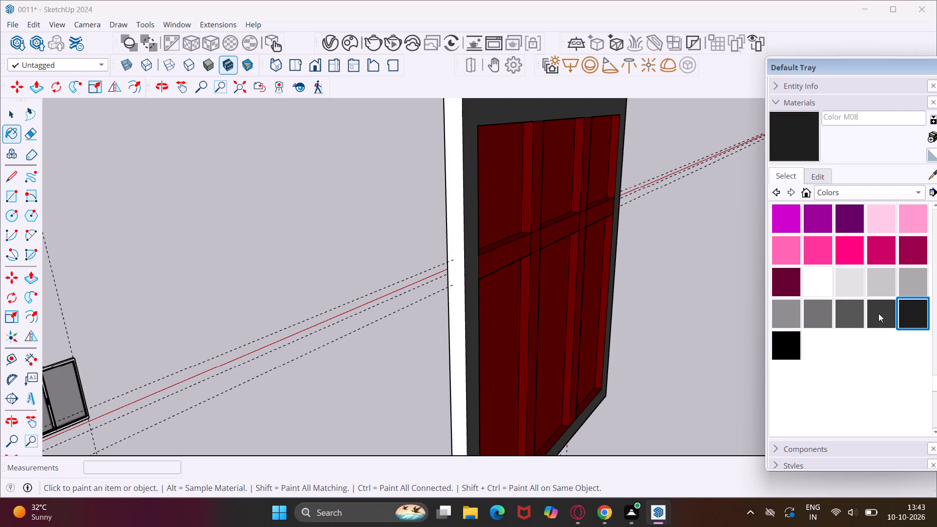
left_click(881, 309)
middle_click_drag(517, 266, 387, 260)
scroll(386, 256, "up", 3)
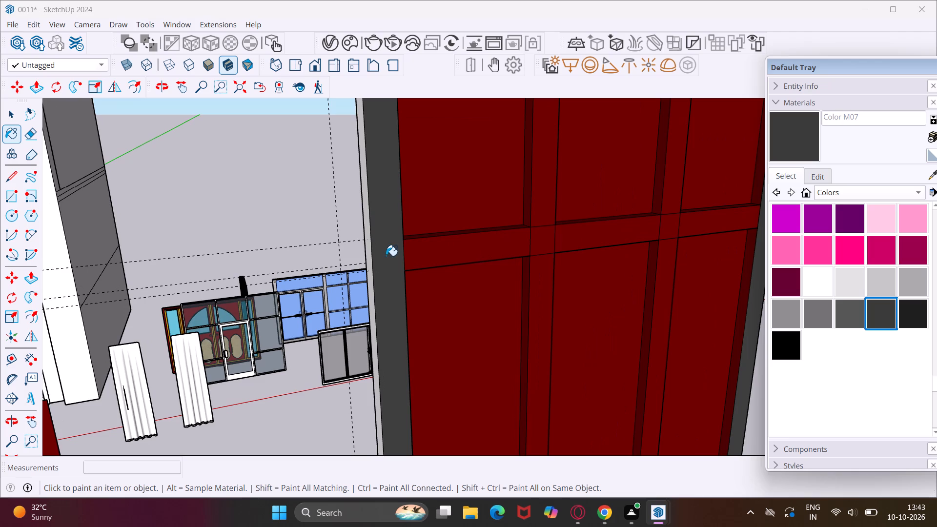
left_click(411, 257)
left_click(535, 214)
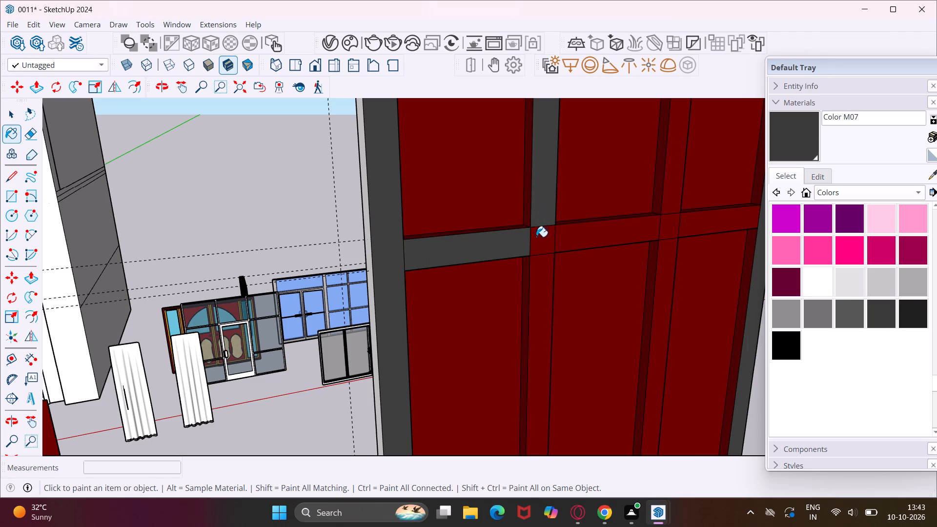
left_click(536, 245)
left_click(540, 269)
left_click(560, 248)
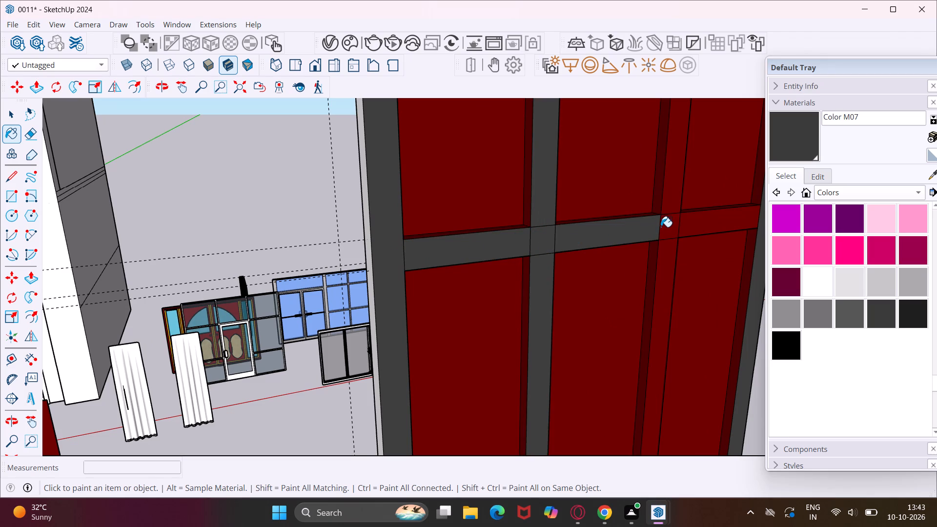
left_click(662, 227)
left_click(668, 200)
left_click(689, 227)
left_click(658, 276)
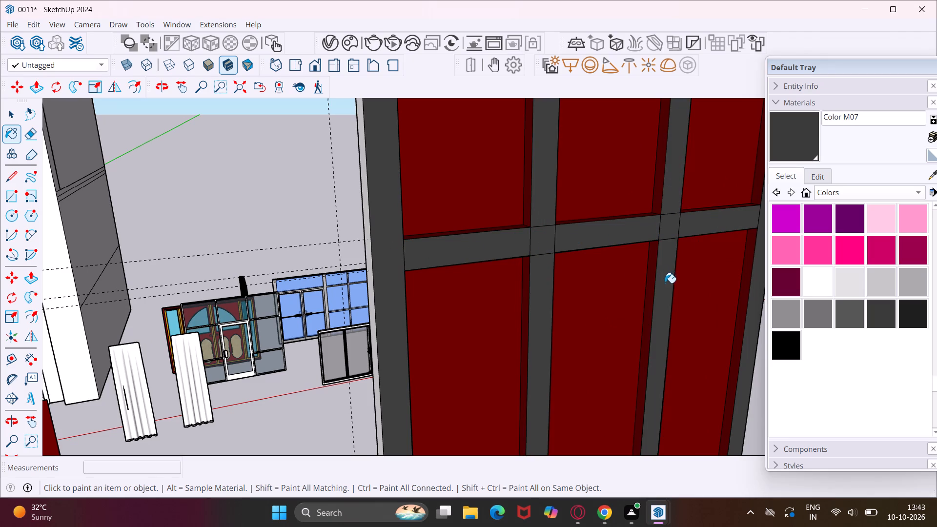
Paint the house-facing sides of both vertical bars and the horizontal bar's top faces in the two columns nearest the house with Color M07.
scroll(650, 262, "up", 3)
left_click(653, 263)
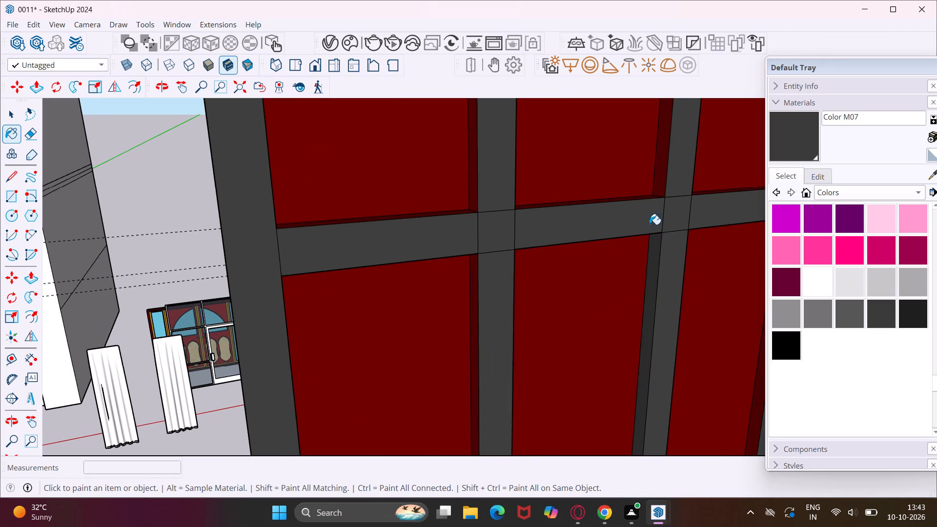
left_click(659, 183)
left_click(480, 190)
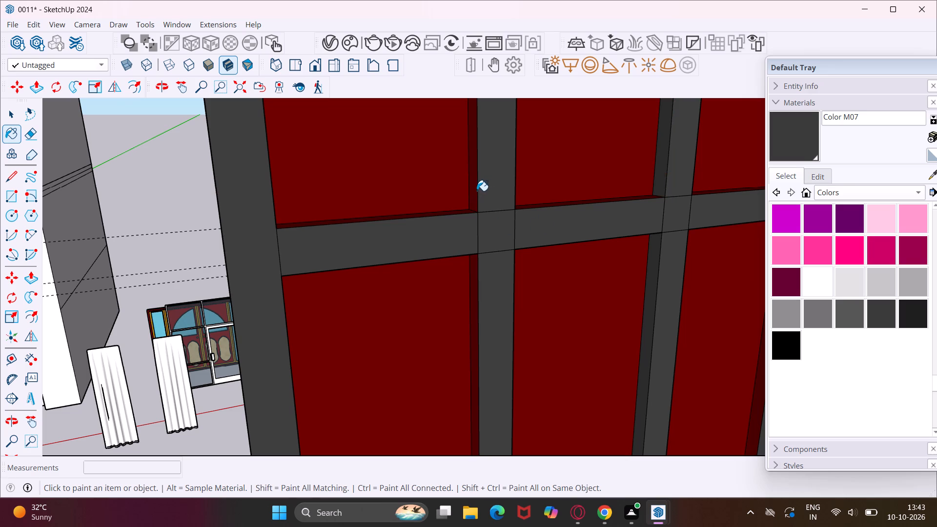
left_click(472, 189)
middle_click_drag(472, 189, 599, 191)
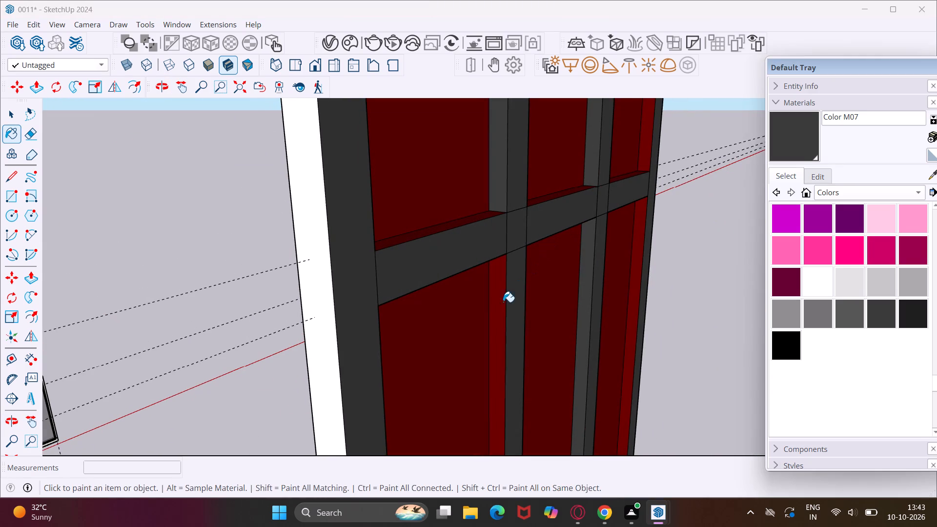
left_click(498, 312)
left_click(479, 217)
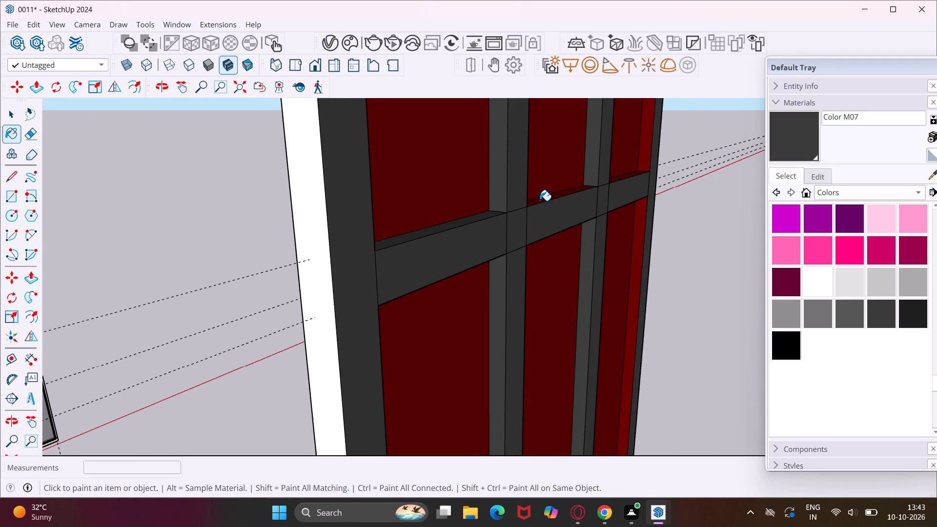
left_click(540, 201)
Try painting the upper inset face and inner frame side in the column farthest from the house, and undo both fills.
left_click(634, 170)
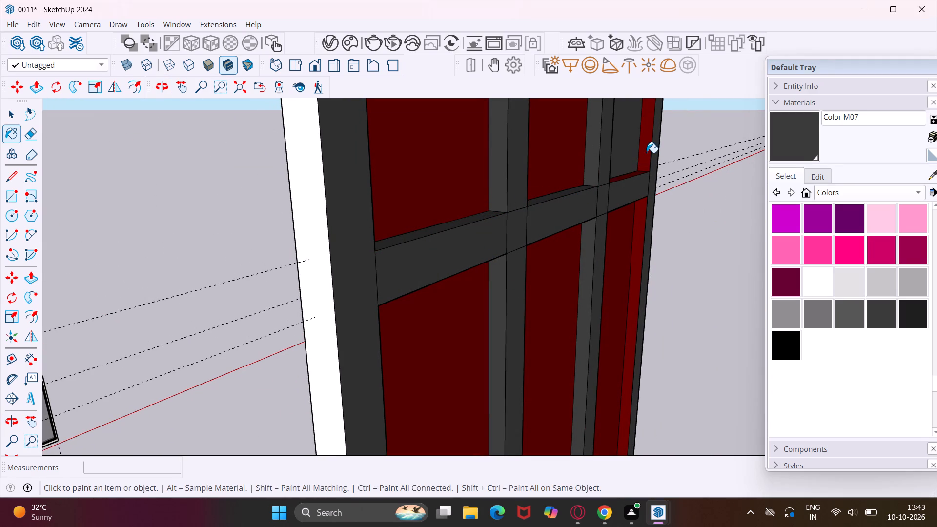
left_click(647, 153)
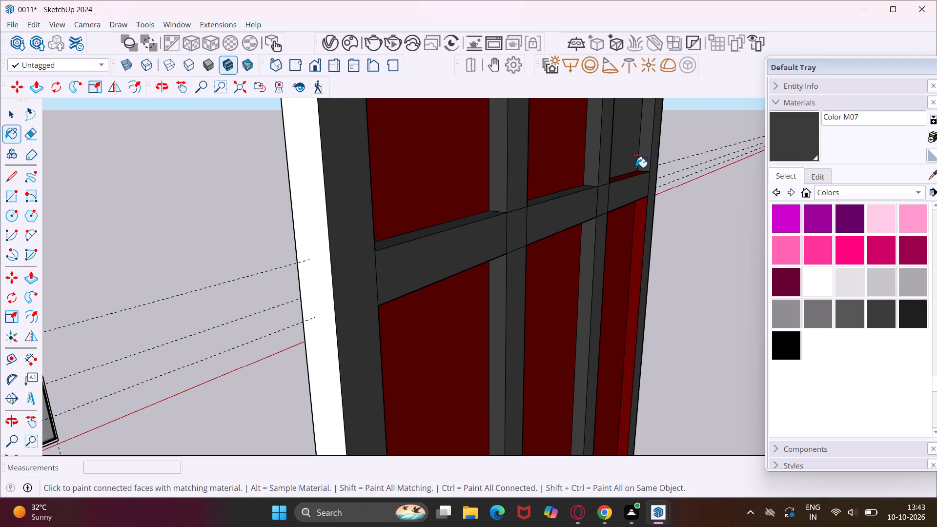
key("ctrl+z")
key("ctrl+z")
Paint the horizontal bar's top face in the column farthest from the house and the adjoining upper inner frame side with Color M07.
scroll(622, 177, "up", 7)
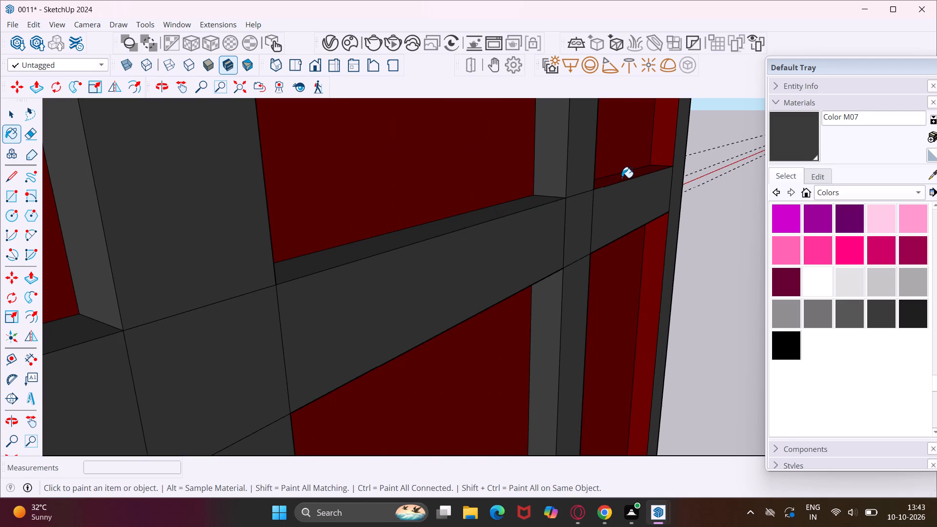
left_click(622, 178)
left_click(669, 140)
Paint the frame's white outer edge on the house-facing side with Color M07.
scroll(669, 140, "down", 11)
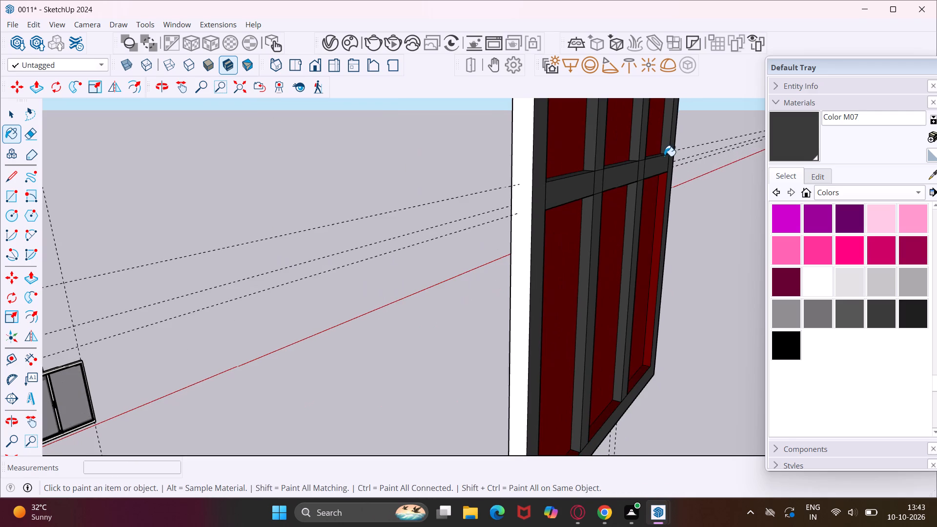
left_click(521, 264)
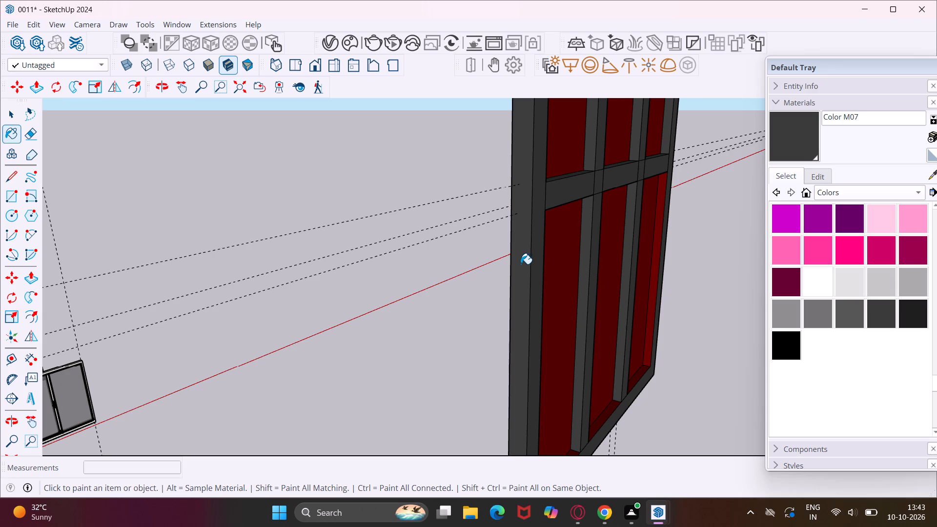
Paint the frame's bottom inner faces in the middle and farthest columns, plus the lower inner side farthest from the house, with Color M07.
scroll(631, 382, "up", 7)
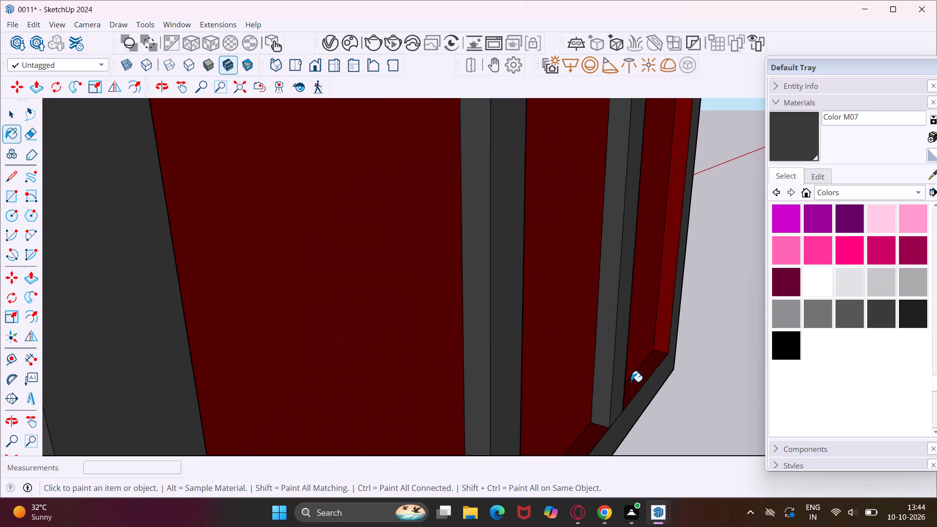
left_click(641, 381)
left_click(669, 296)
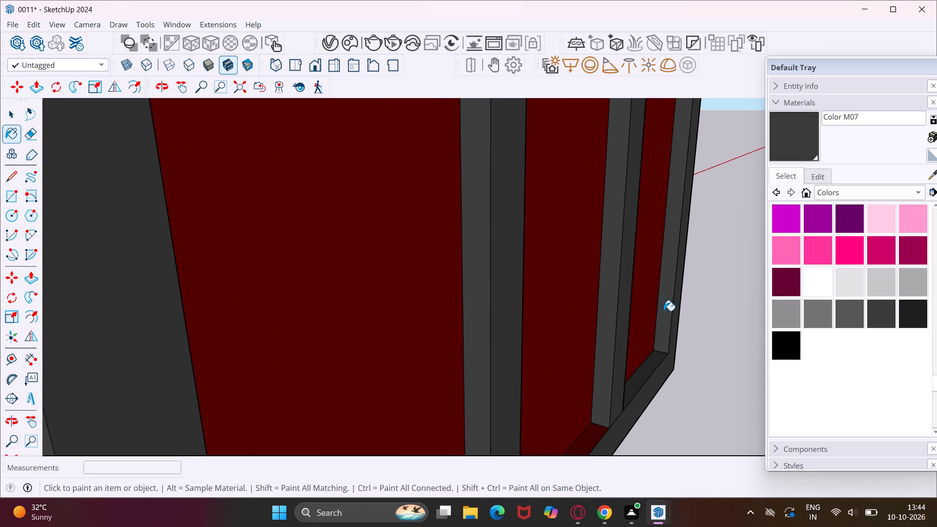
scroll(629, 370, "down", 4)
left_click(599, 419)
Paint the frame's top inner faces in all three columns with Color M07.
scroll(600, 419, "down", 6)
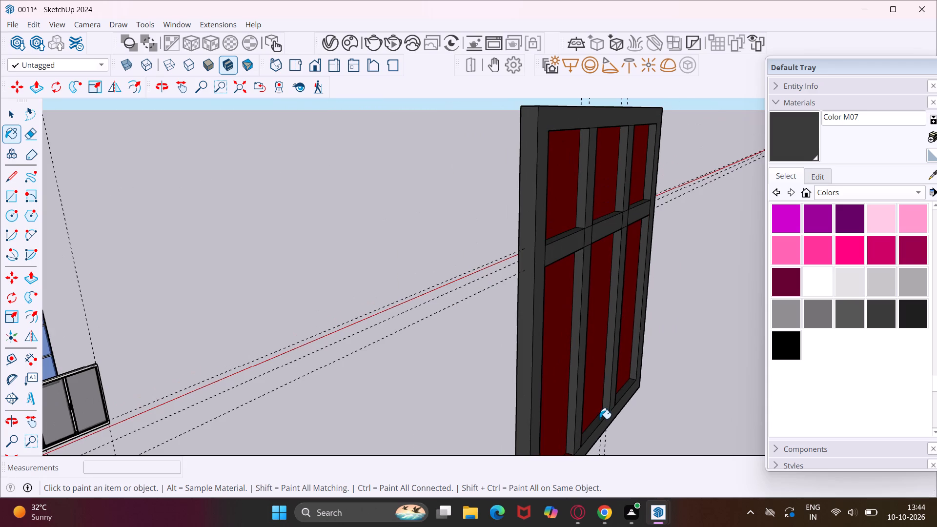
middle_click_drag(585, 173, 593, 126)
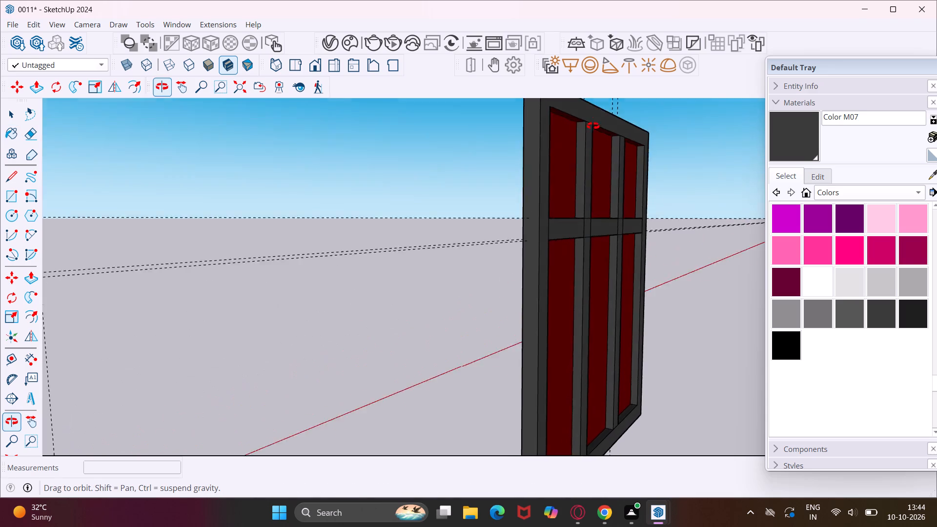
middle_click_drag(593, 126, 601, 106)
scroll(580, 114, "up", 11)
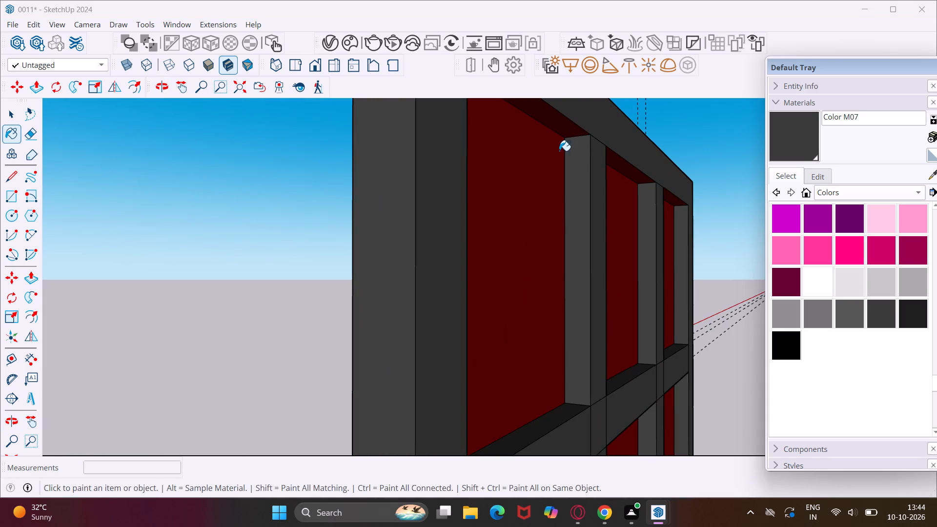
left_click(573, 127)
left_click(620, 164)
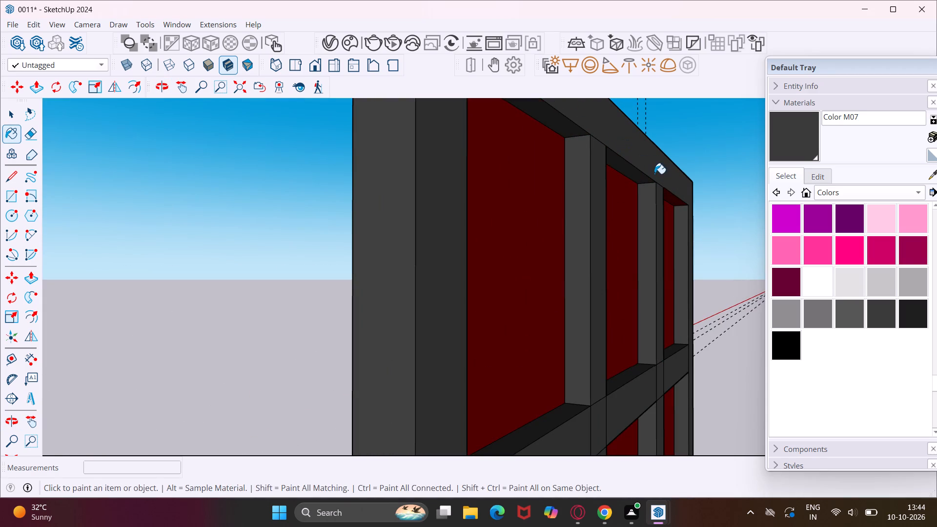
left_click(676, 202)
Paint the undersides of the horizontal bar in the middle column and the column nearest the house with Color M07.
middle_click_drag(678, 202, 663, 182)
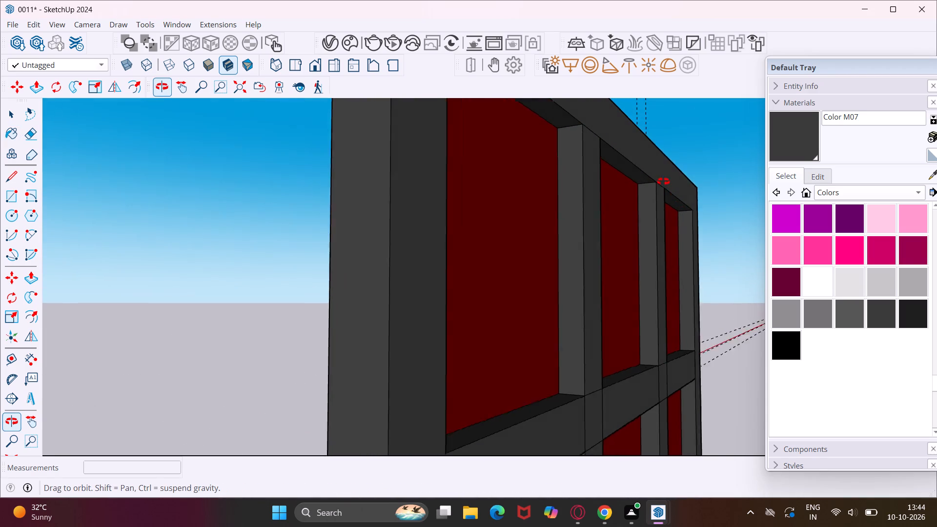
middle_click_drag(663, 182, 646, 148)
scroll(630, 247, "down", 4)
middle_click_drag(567, 339, 544, 264)
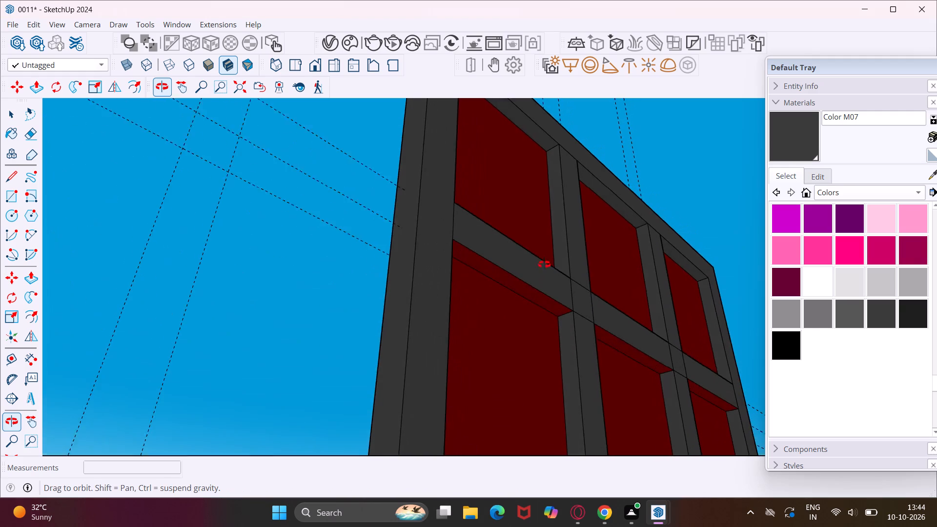
middle_click_drag(544, 264, 544, 263)
scroll(533, 285, "up", 9)
left_click(533, 285)
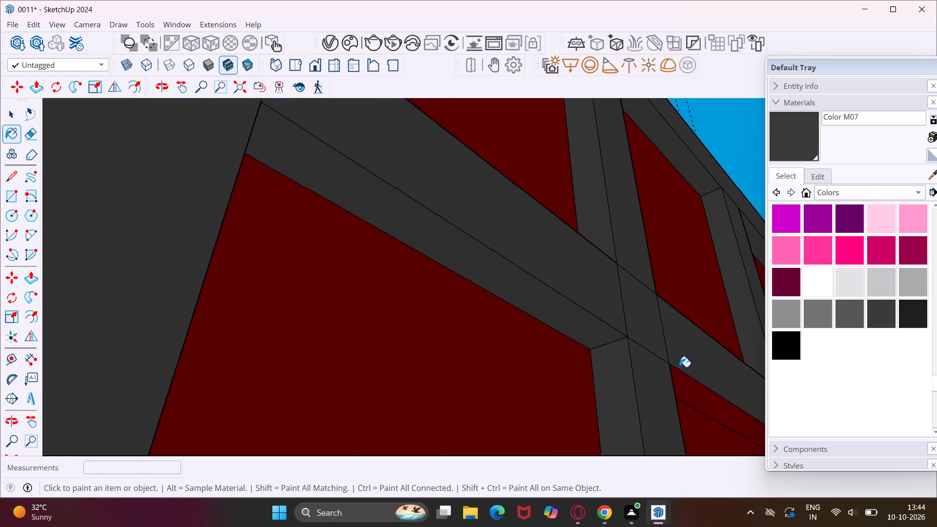
left_click(686, 376)
Paint the sides facing away from the house on the nearest vertical bar and the adjacent inner frame edge with Color M07.
middle_click_drag(689, 377, 0, 522)
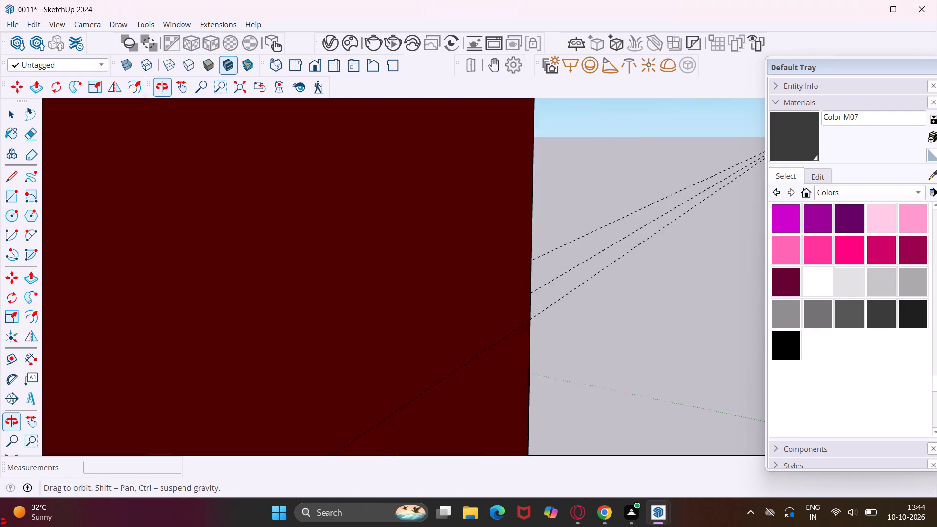
middle_click_drag(0, 522, 271, 390)
left_click(358, 279)
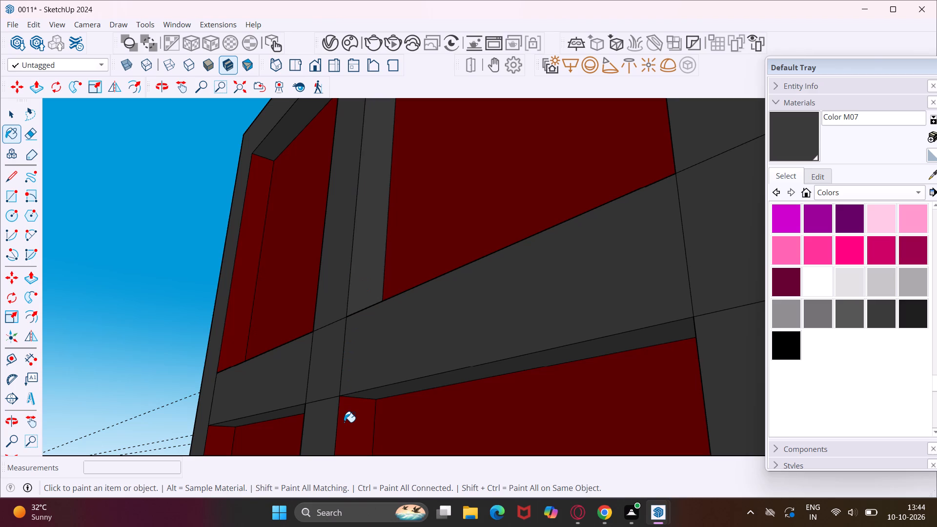
left_click(345, 423)
left_click(242, 284)
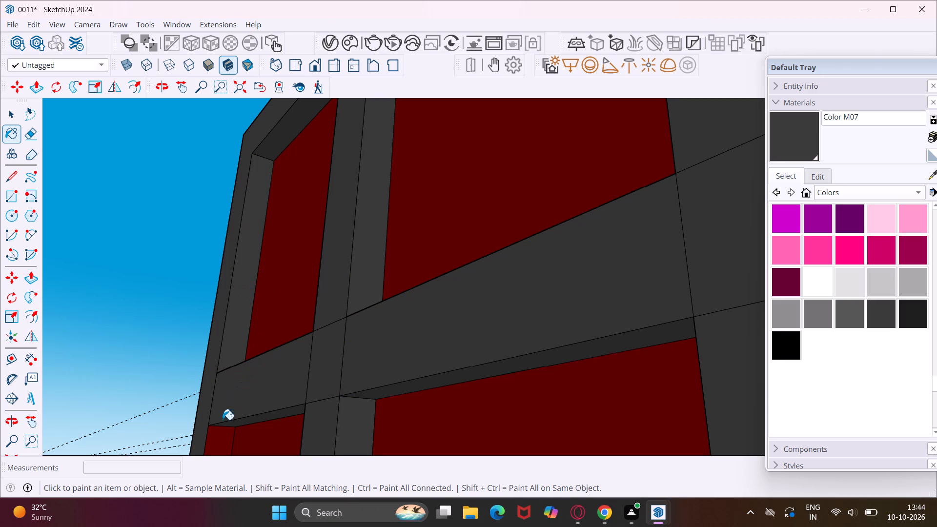
left_click(215, 438)
Paint the frame's bottom inner face in the column nearest the house with Color M07.
middle_click_drag(643, 334, 652, 332)
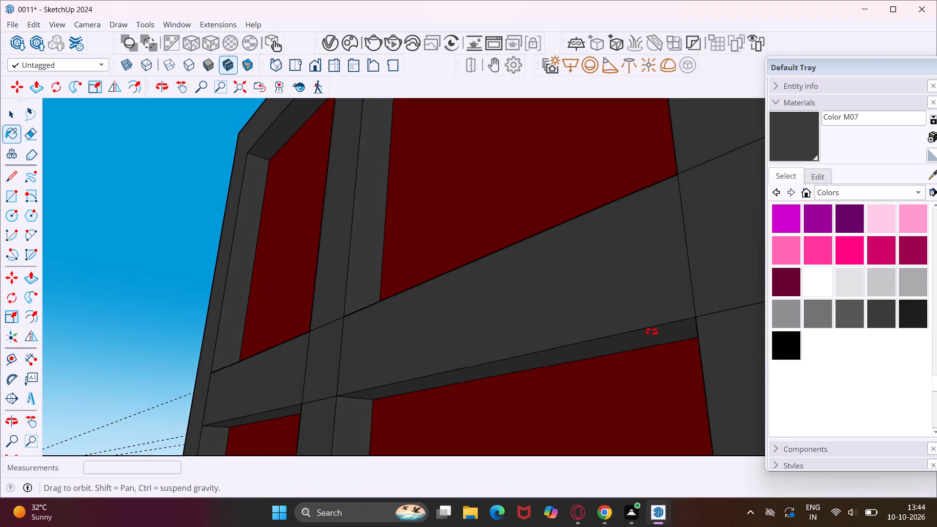
middle_click_drag(652, 332, 780, 293)
scroll(677, 329, "down", 3)
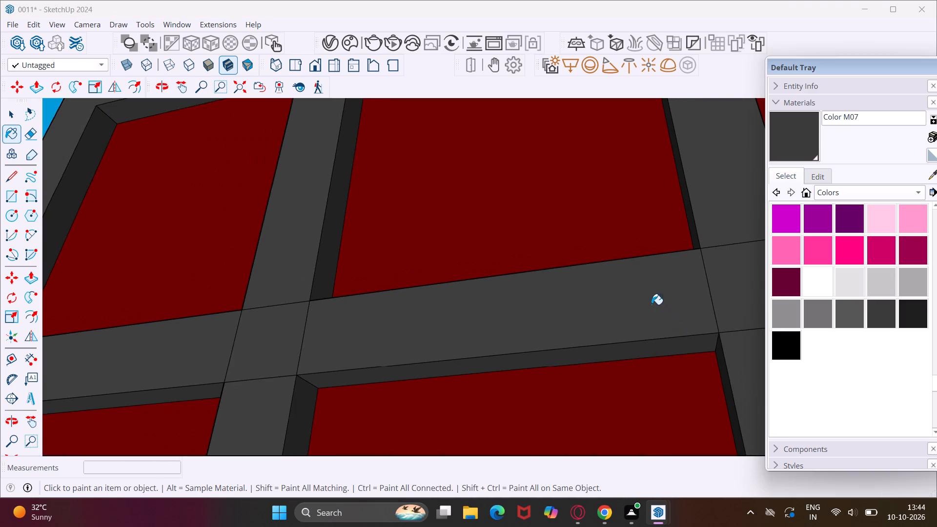
middle_click_drag(650, 304, 725, 461)
scroll(591, 330, "down", 6)
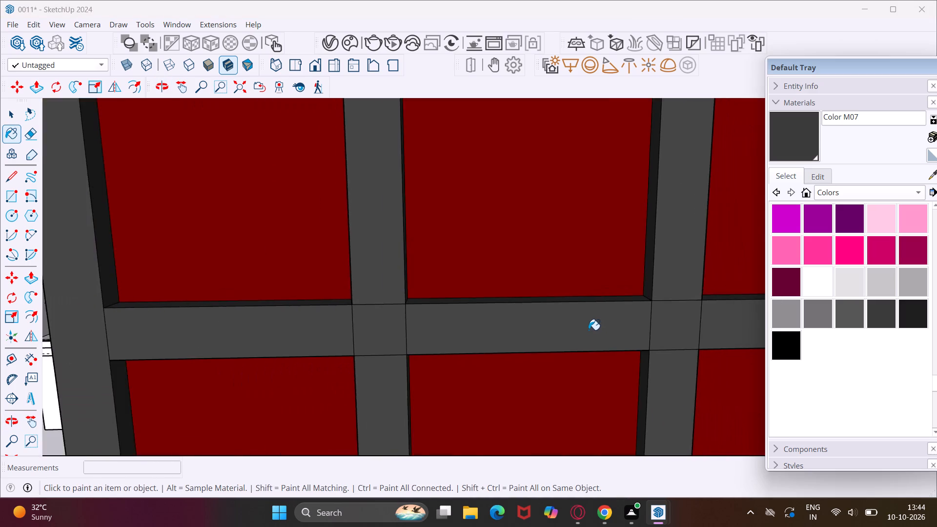
scroll(589, 330, "down", 19)
scroll(588, 327, "down", 4)
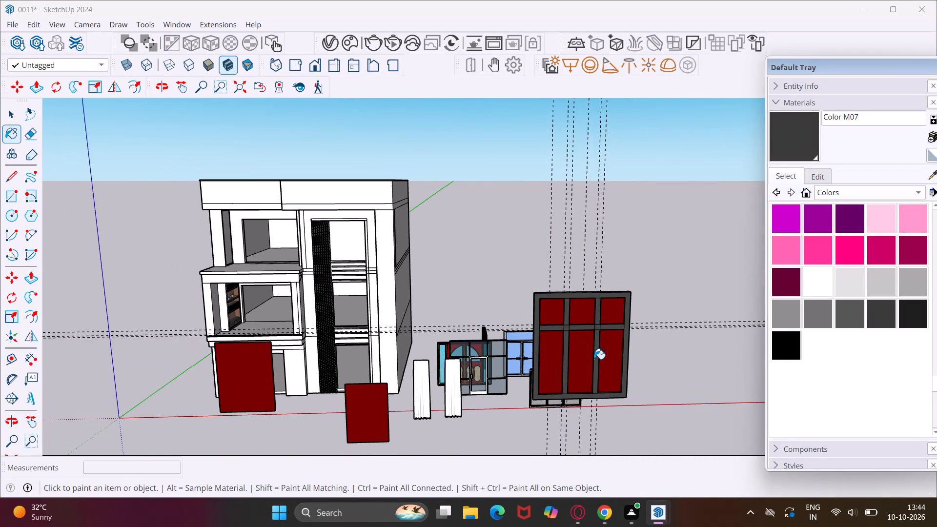
scroll(590, 400, "up", 14)
middle_click_drag(590, 400, 617, 403)
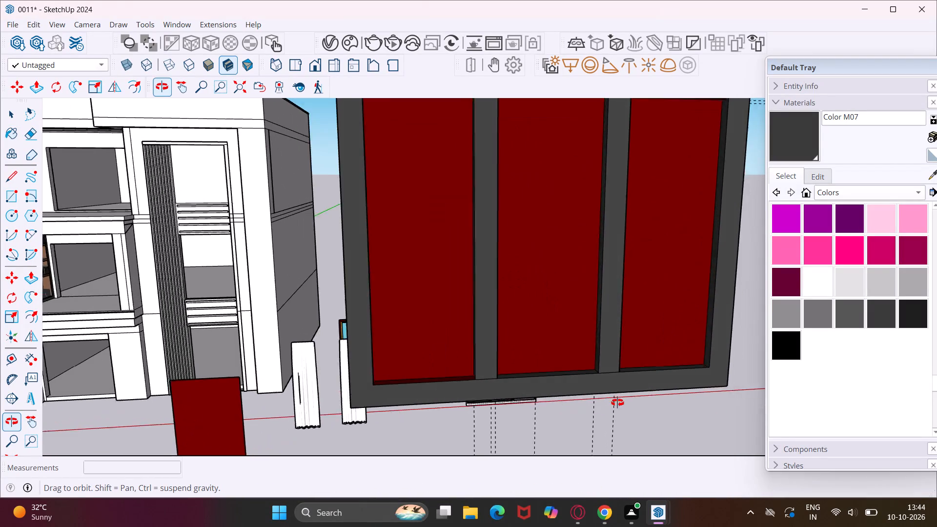
middle_click_drag(617, 403, 757, 415)
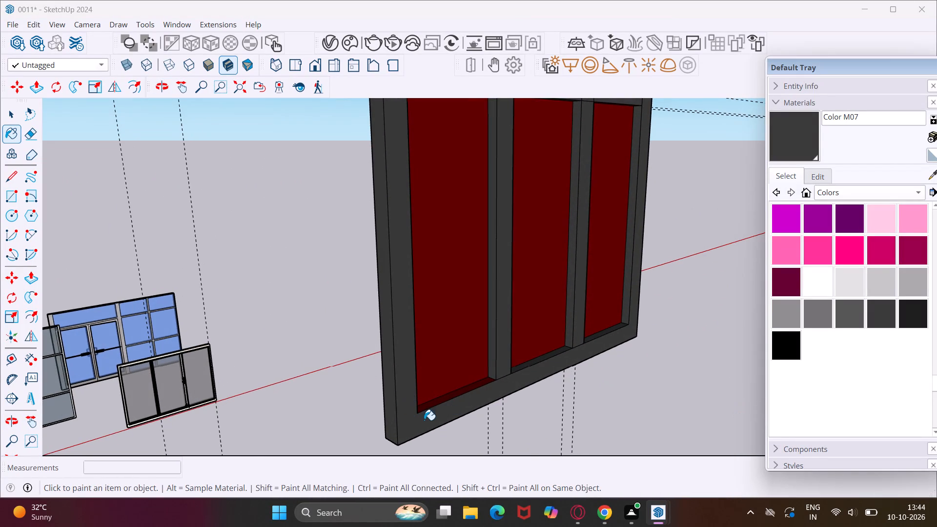
scroll(429, 417, "up", 7)
left_click(453, 385)
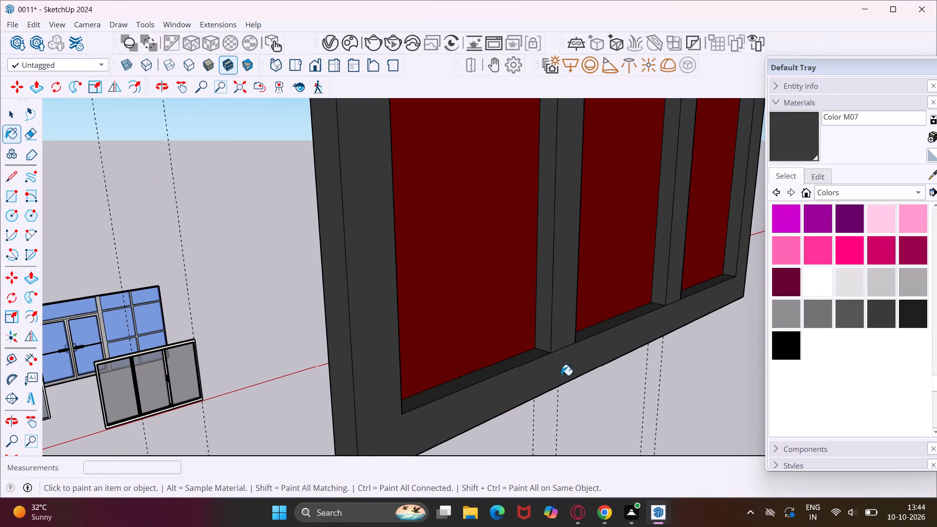
middle_click_drag(573, 366, 160, 358)
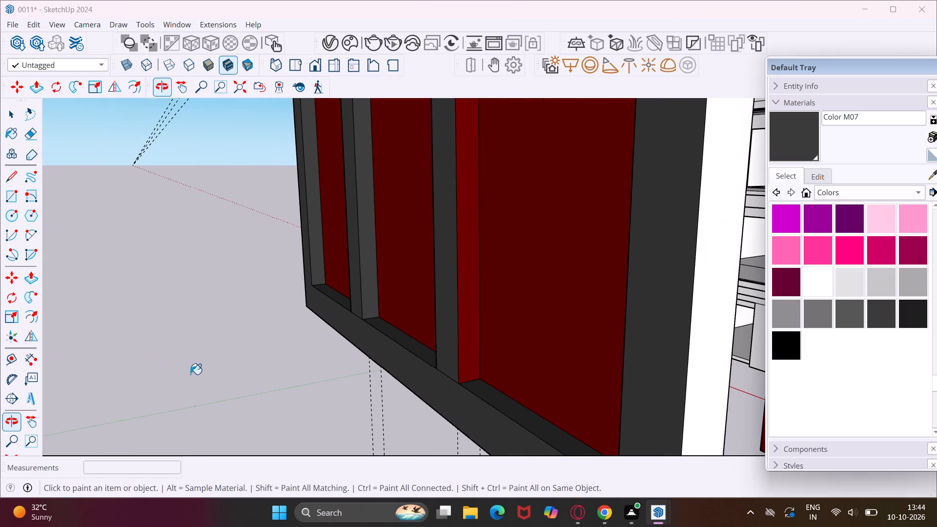
Paint the last dark red vertical bar side and the frame's white outer edge nearest the house with Color M07.
left_click(469, 309)
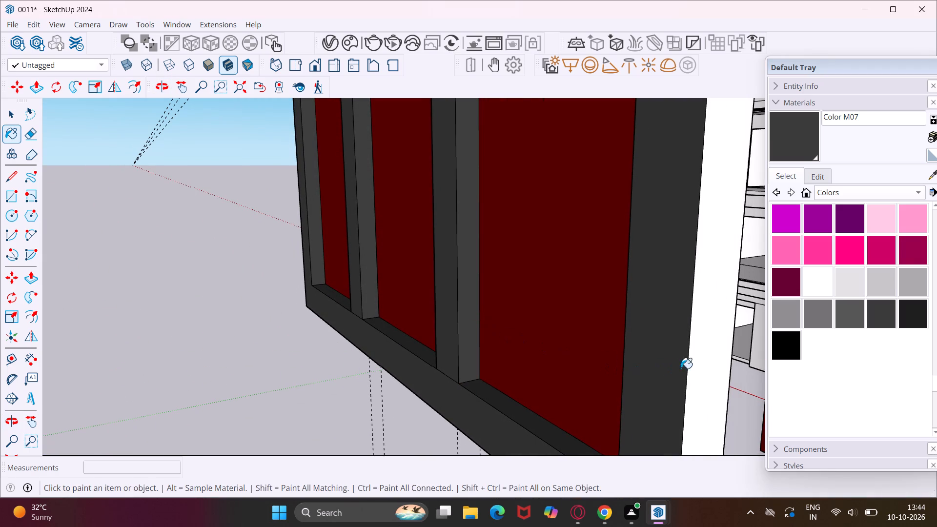
left_click(711, 350)
scroll(705, 337, "down", 5)
middle_click_drag(693, 387, 693, 288)
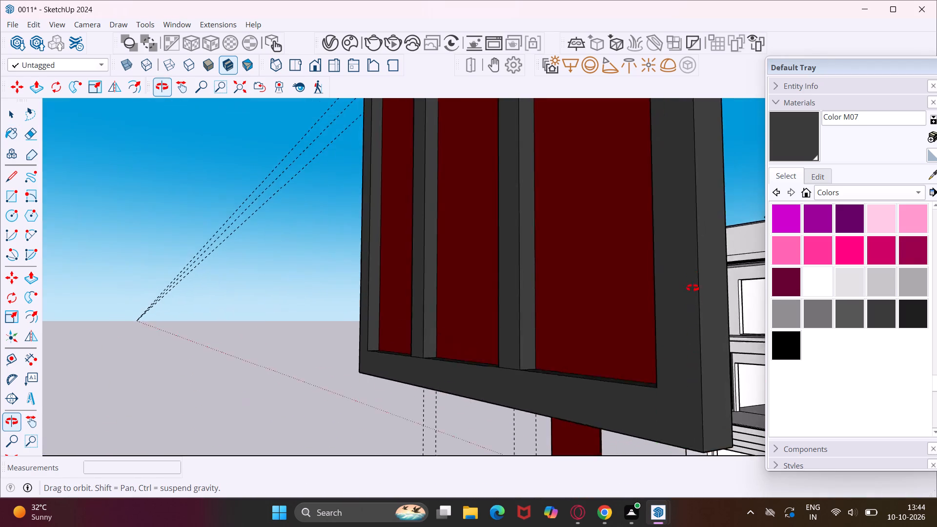
middle_click_drag(693, 288, 690, 197)
left_click(687, 276)
Paint the frame's white top edge with Color M07.
middle_click_drag(708, 272, 532, 446)
scroll(520, 403, "down", 10)
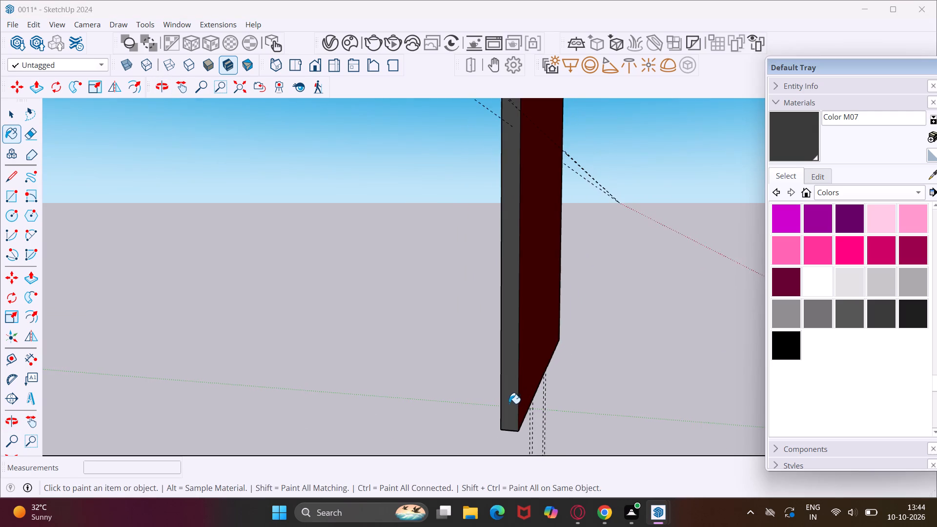
scroll(509, 404, "down", 11)
middle_click_drag(513, 220, 532, 296)
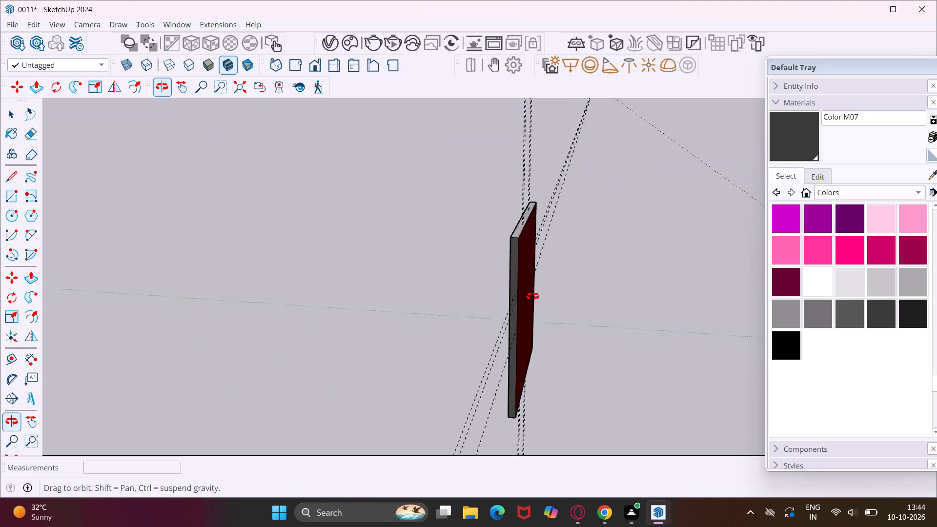
middle_click_drag(532, 296, 546, 377)
scroll(521, 274, "up", 13)
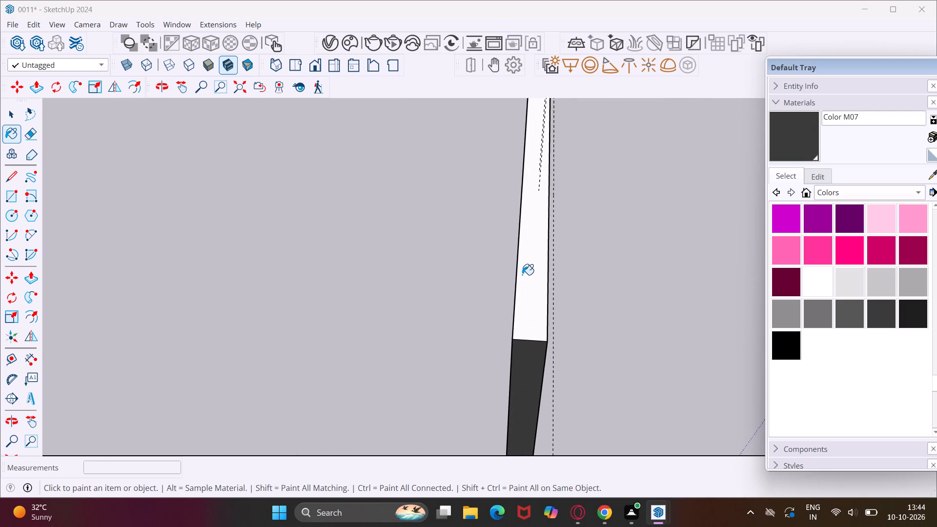
left_click(526, 282)
middle_click_drag(526, 285, 761, 225)
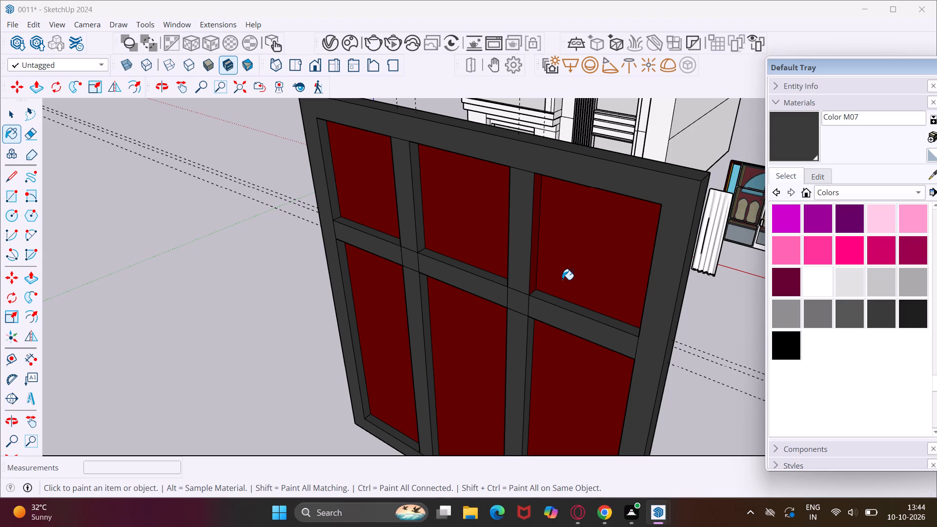
middle_click_drag(461, 296, 762, 225)
scroll(723, 222, "down", 5)
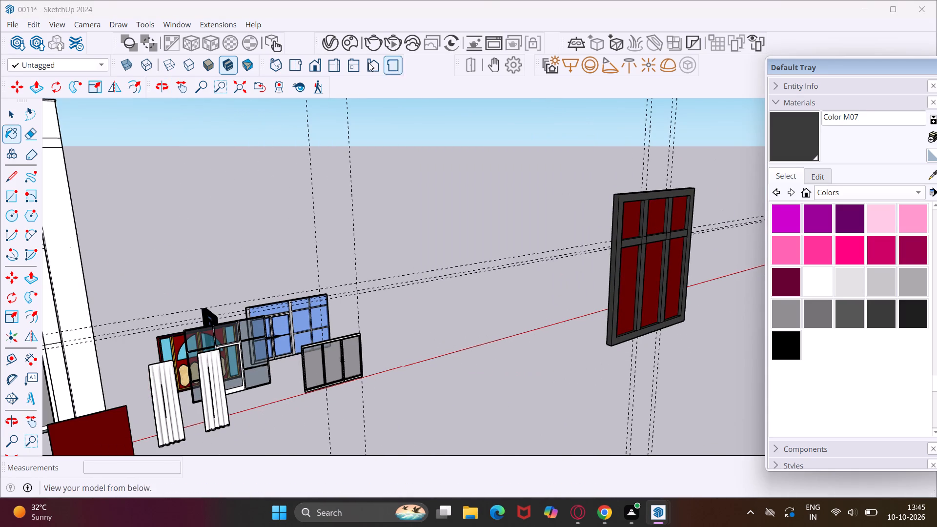
Open the Chaos Cosmos library from the V-Ray Asset Editor and search the downloaded assets for glass.
left_click(335, 45)
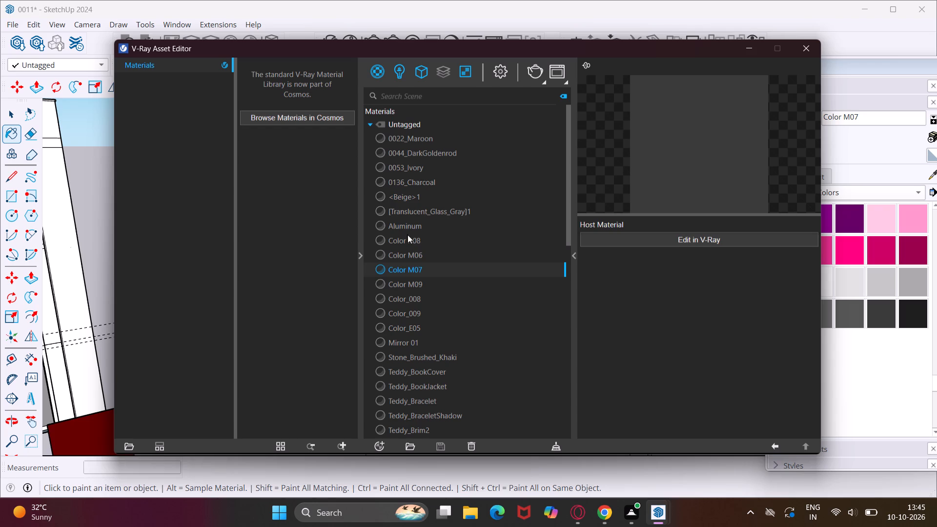
left_click(324, 120)
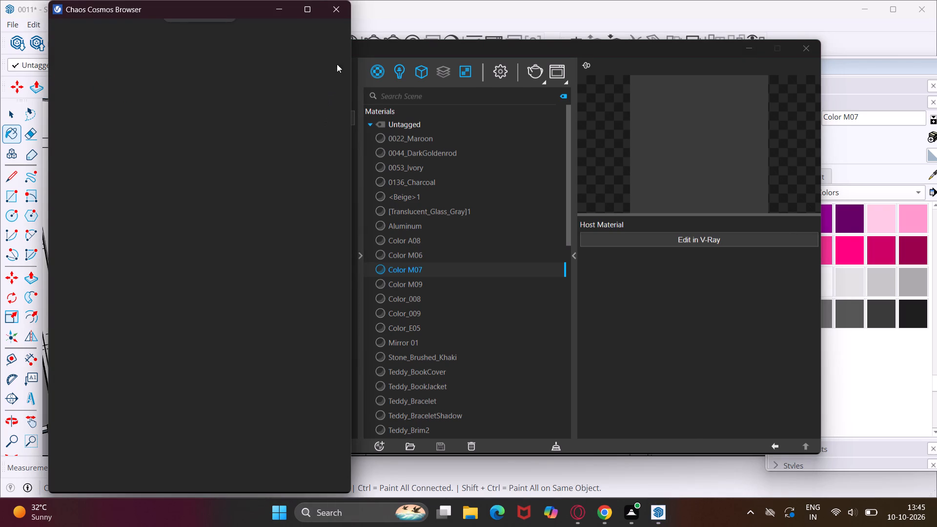
left_click(327, 8)
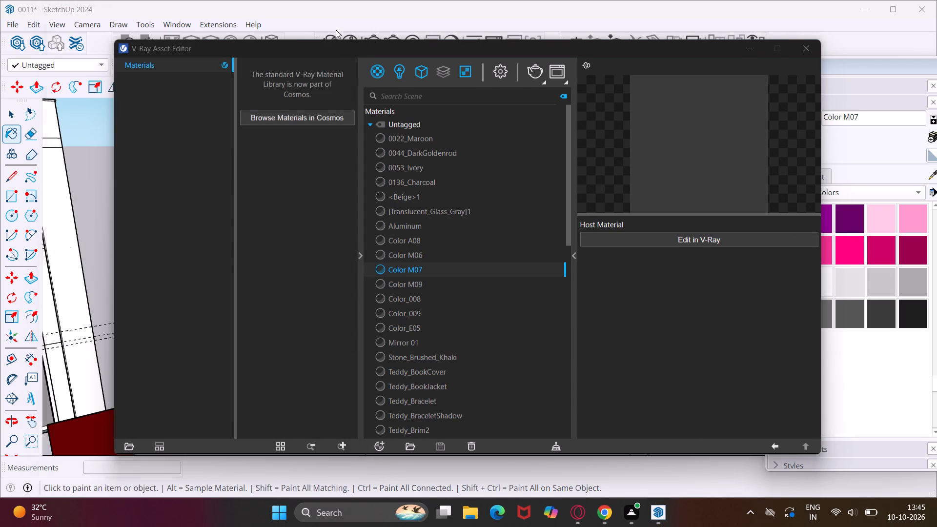
left_click(330, 120)
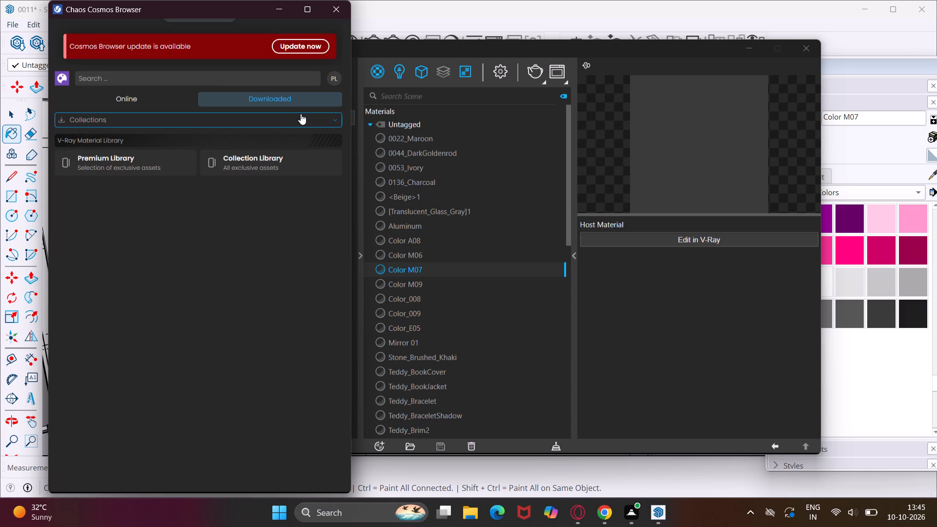
left_click(301, 114)
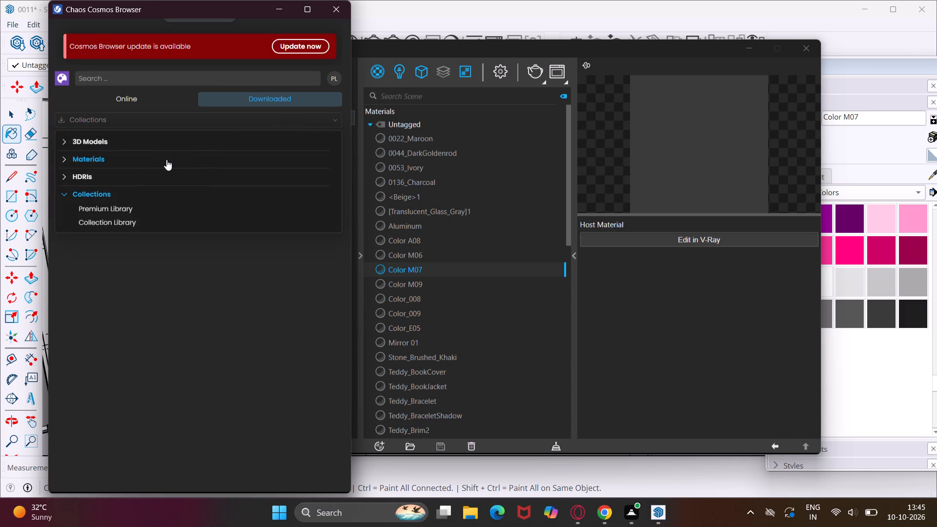
left_click(166, 160)
left_click(137, 77)
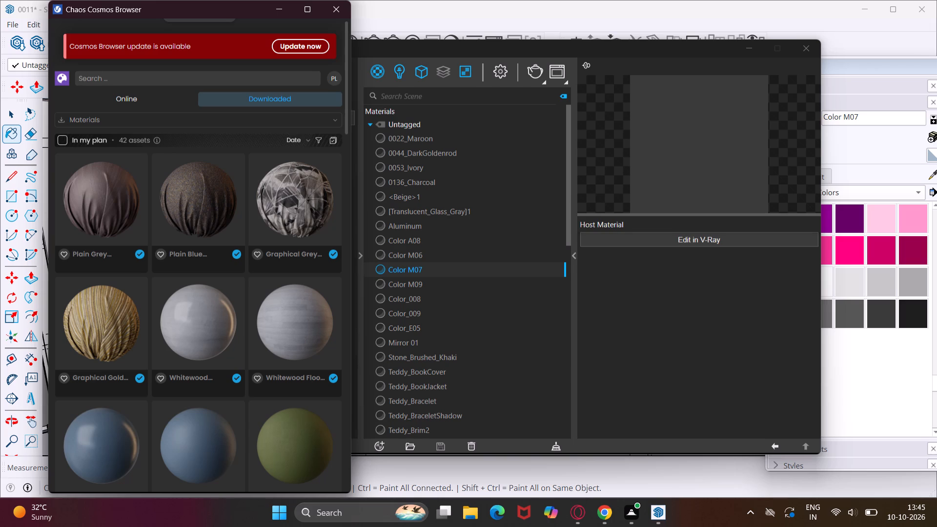
type("glass")
key("Return")
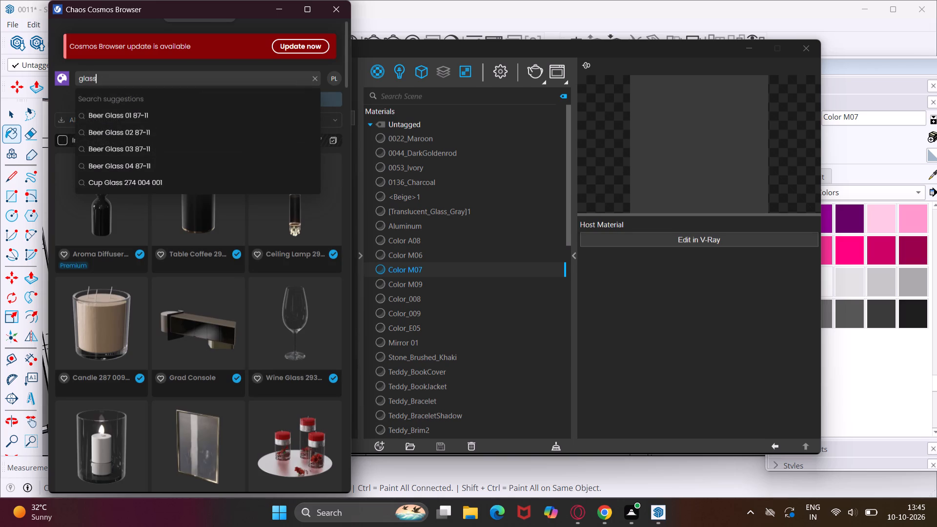
key("Return")
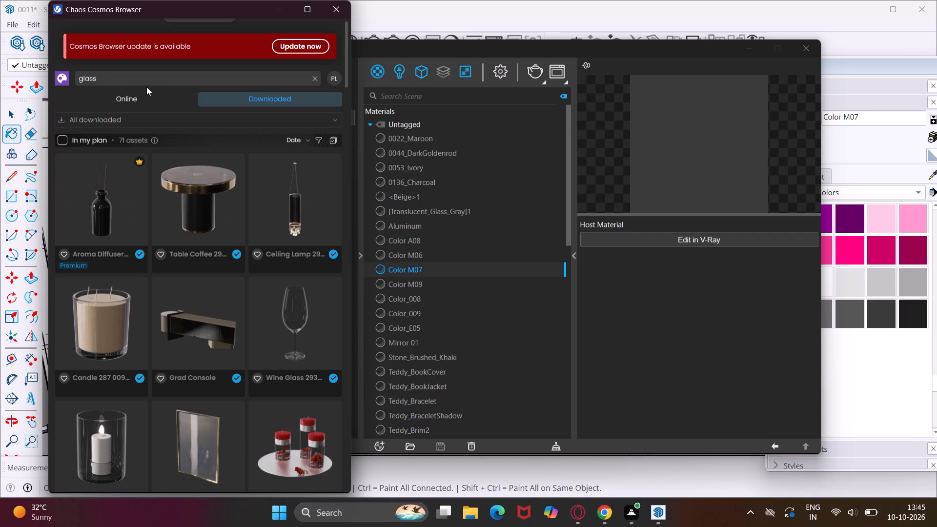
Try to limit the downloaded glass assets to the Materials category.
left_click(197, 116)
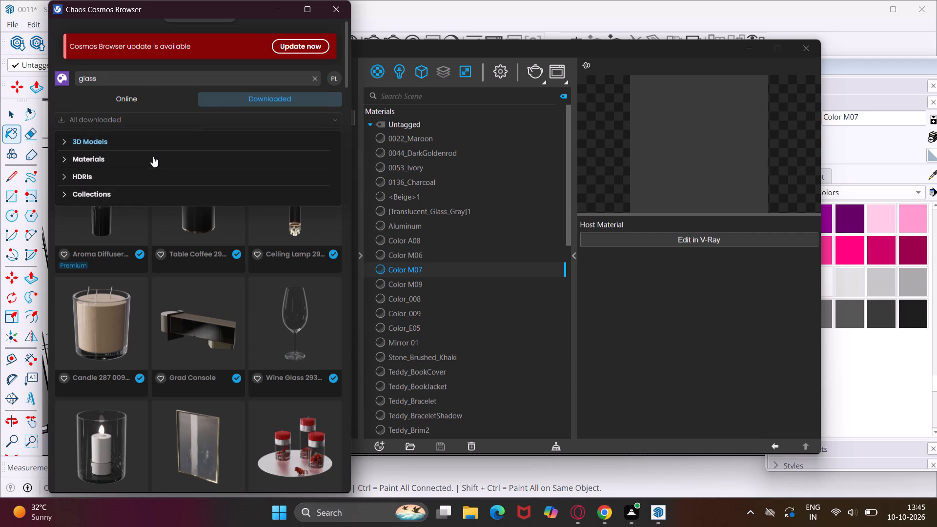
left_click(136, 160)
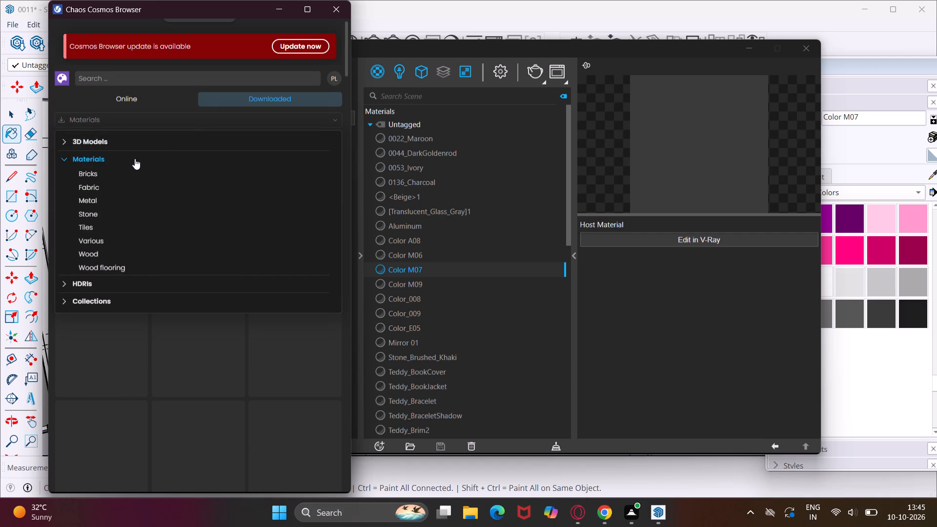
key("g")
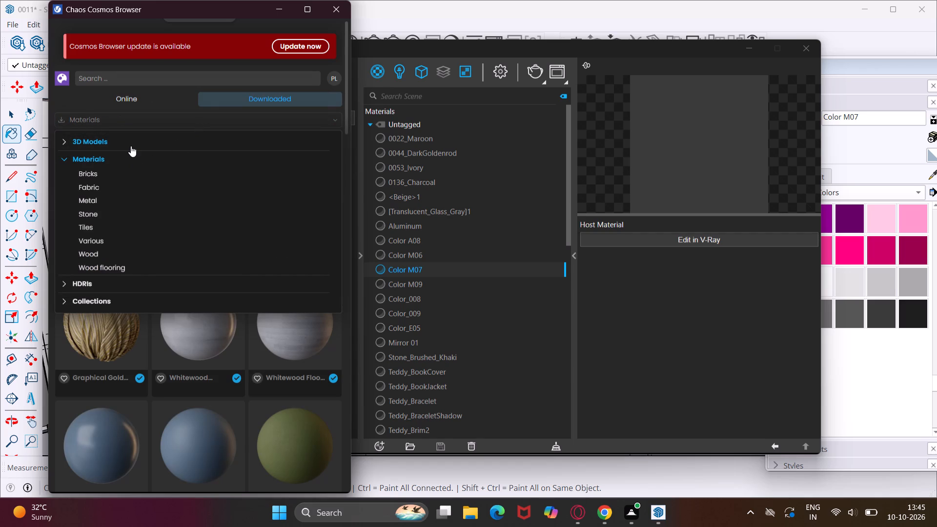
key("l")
Search the downloaded Cosmos assets for glass and import the Glass Clear 001 material into the scene.
left_click(109, 79)
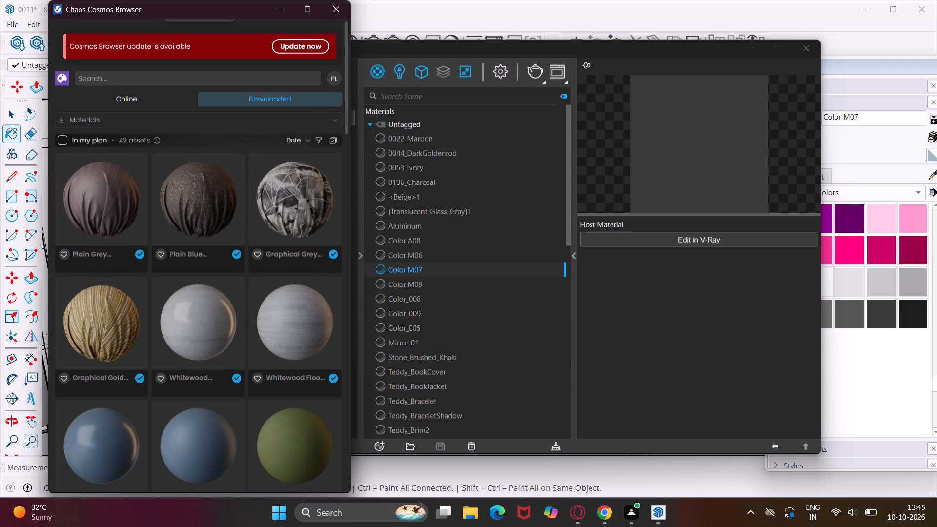
type("gl")
type("ass")
key("Return")
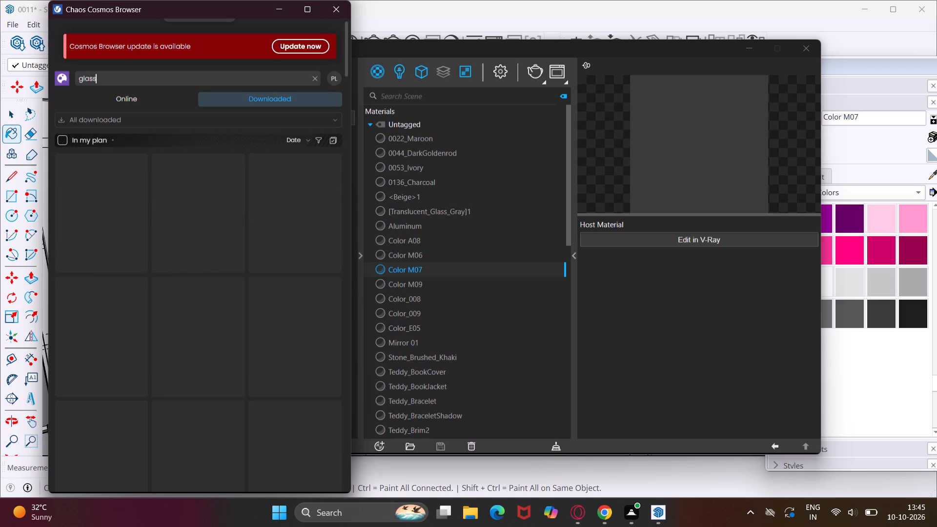
scroll(260, 284, "down", 8)
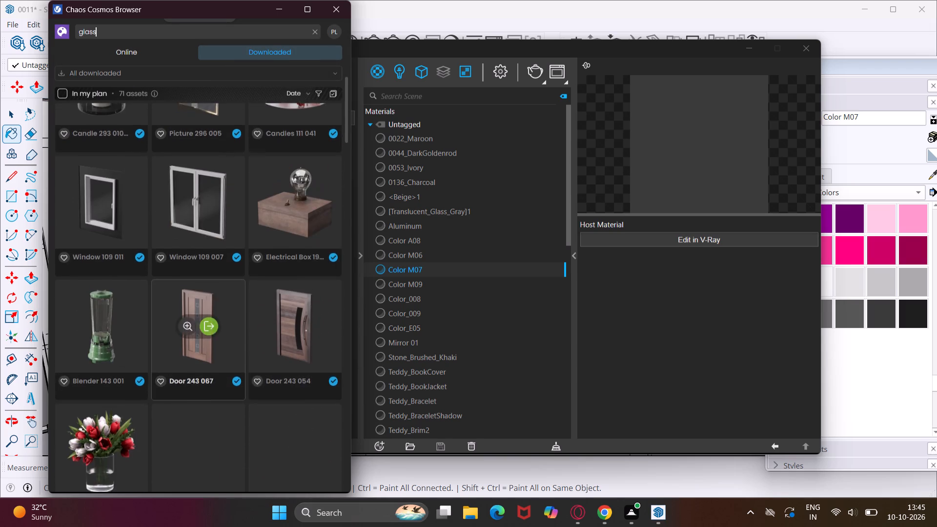
scroll(228, 307, "down", 3)
scroll(205, 266, "down", 2)
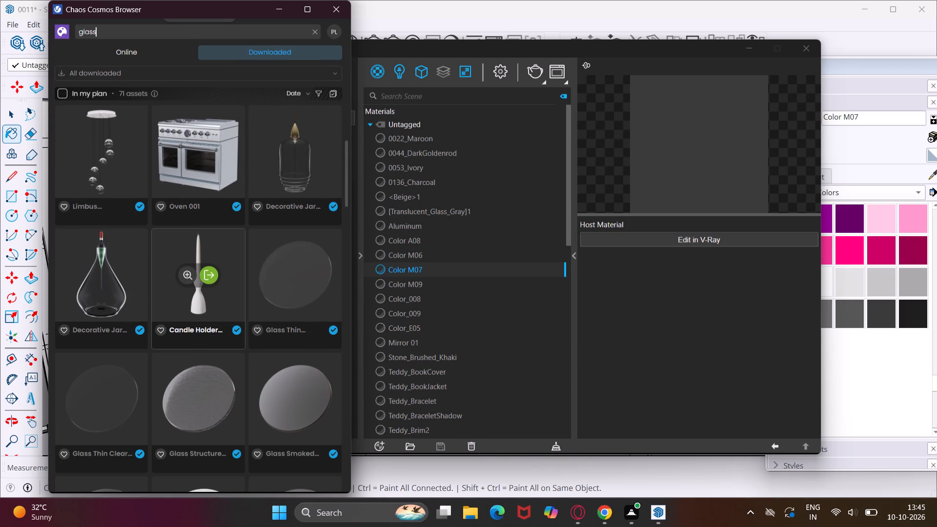
scroll(205, 266, "down", 2)
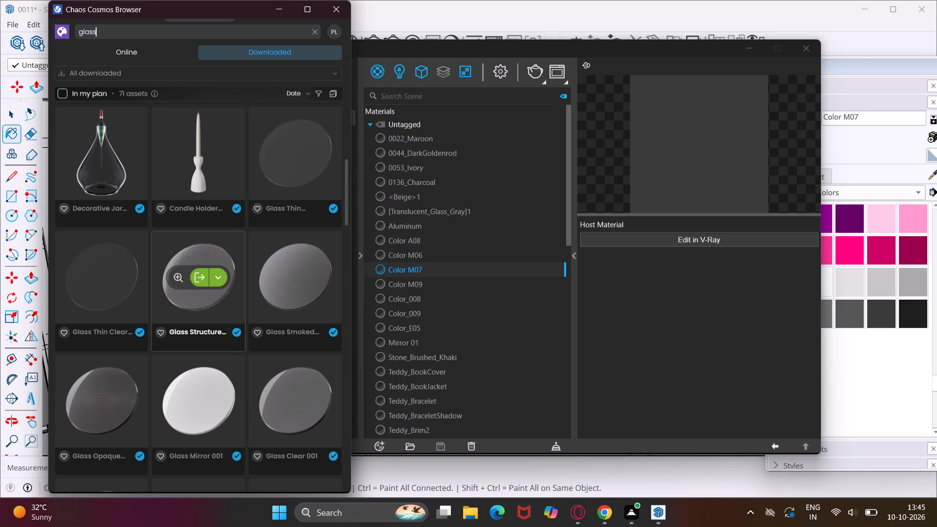
scroll(205, 266, "down", 1)
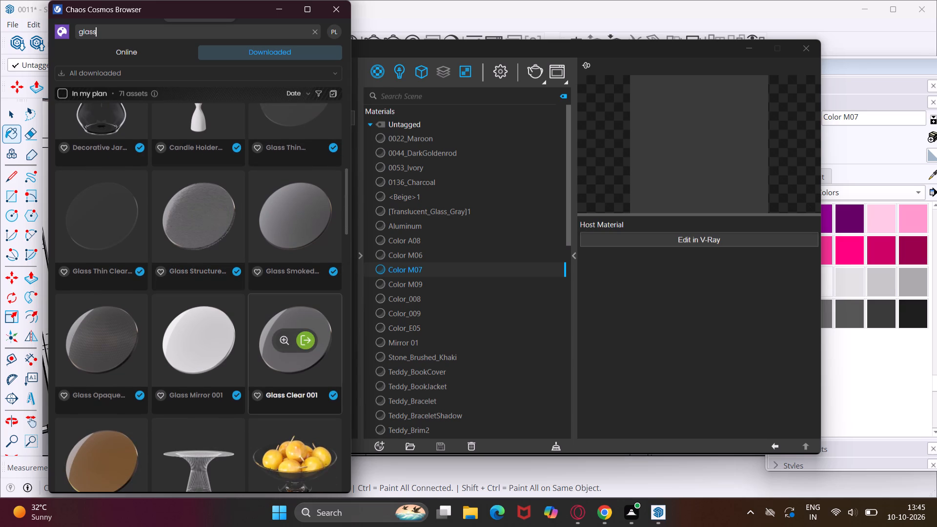
left_click(303, 342)
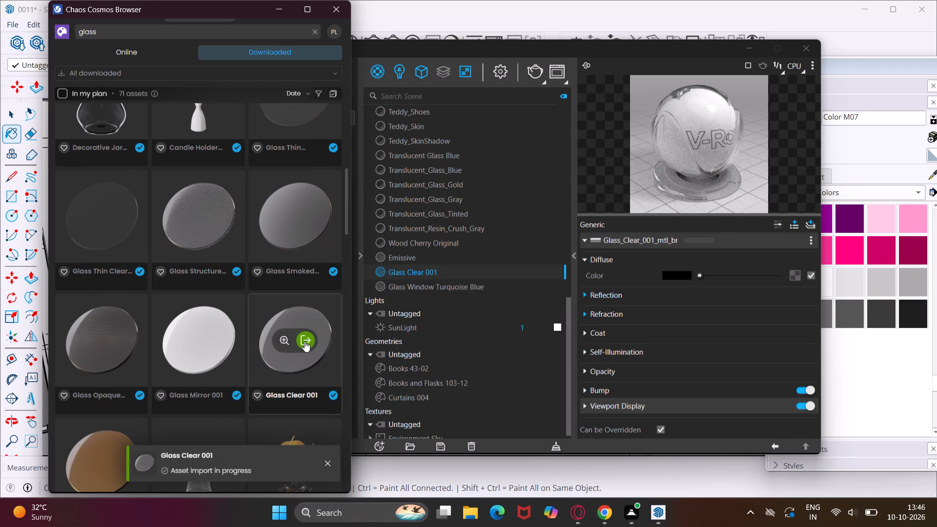
Darken the Diffuse and Reflection colours of the Glass Window Turquoise Blue material to light grey.
left_click(443, 286)
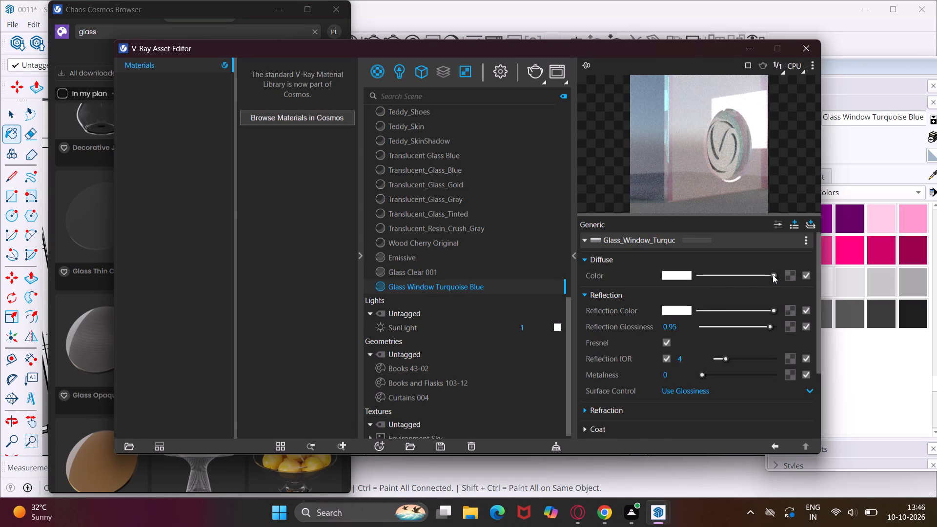
left_click_drag(773, 275, 757, 277)
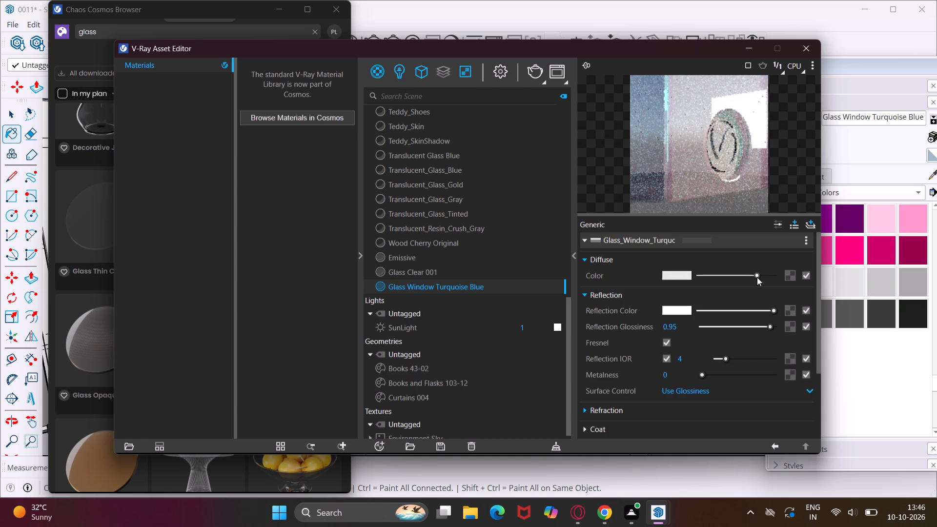
left_click_drag(757, 277, 747, 279)
left_click_drag(774, 313, 750, 314)
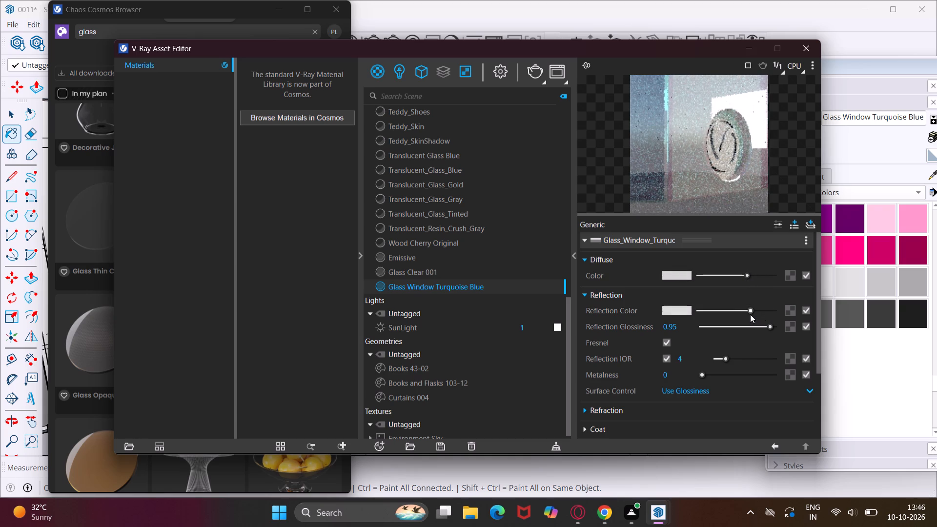
left_click_drag(750, 314, 747, 315)
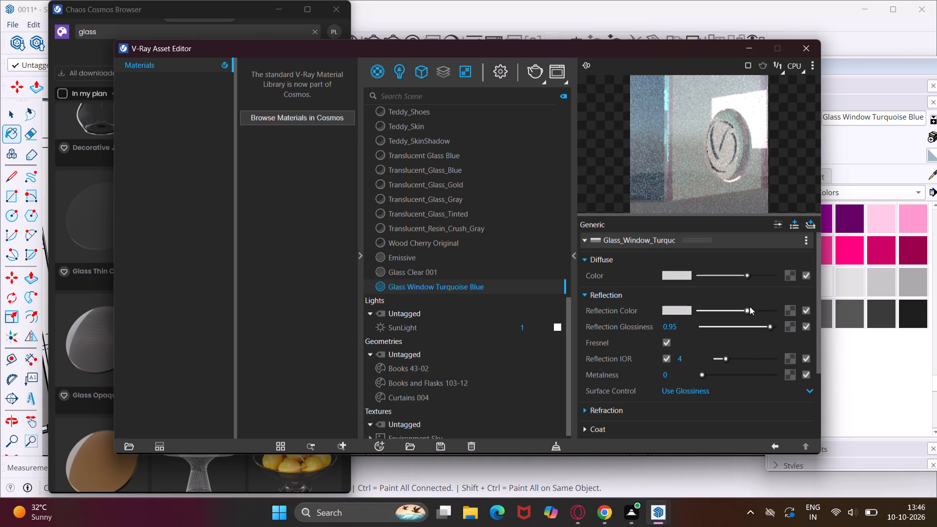
double_click(456, 289)
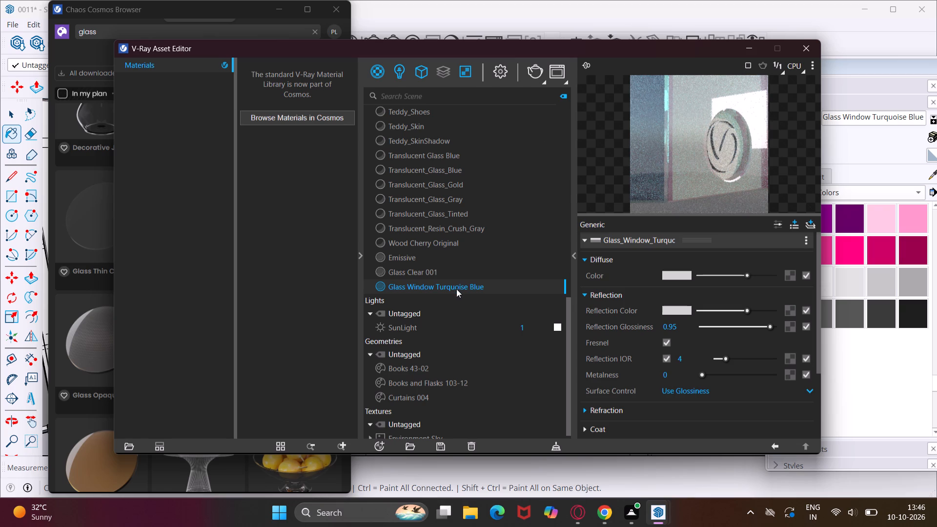
double_click(503, 286)
left_click(503, 293)
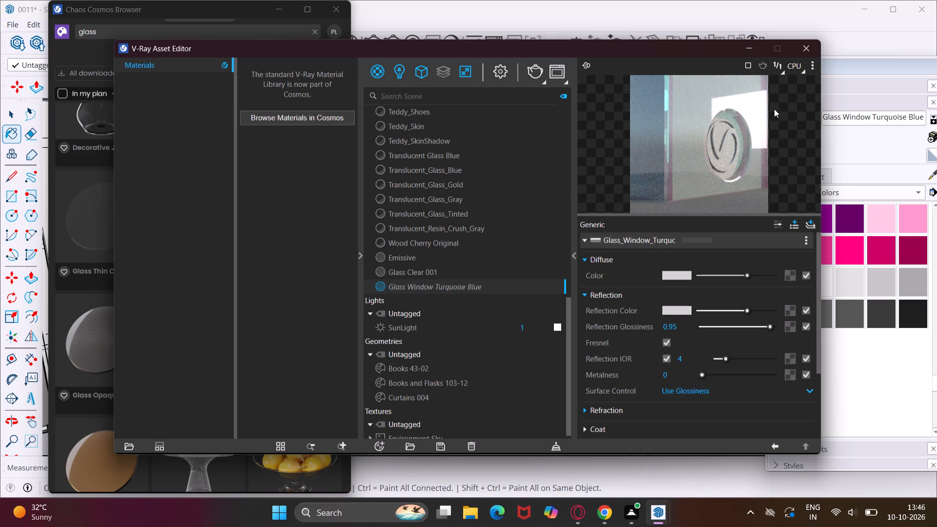
left_click(753, 51)
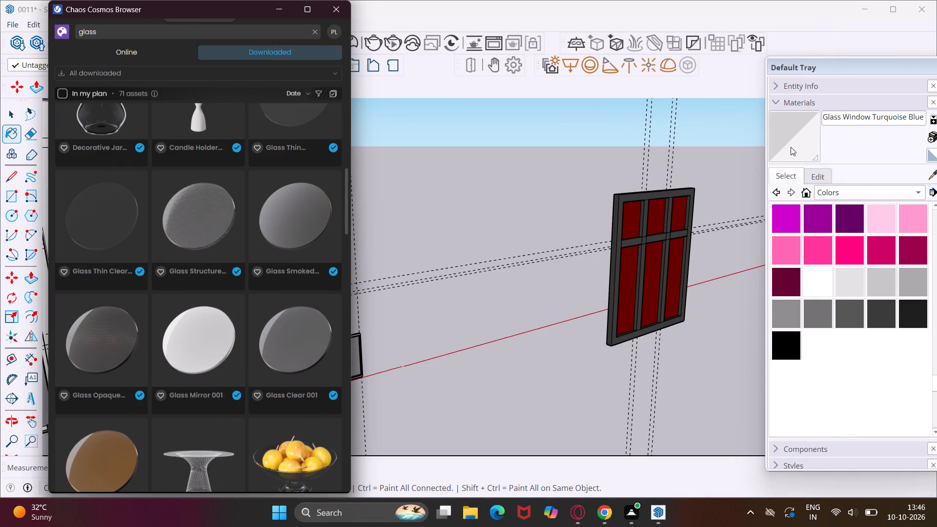
Paint all six dark red panels of the grey frame with Glass Window Turquoise Blue.
left_click(791, 147)
scroll(634, 281, "up", 7)
left_click(626, 268)
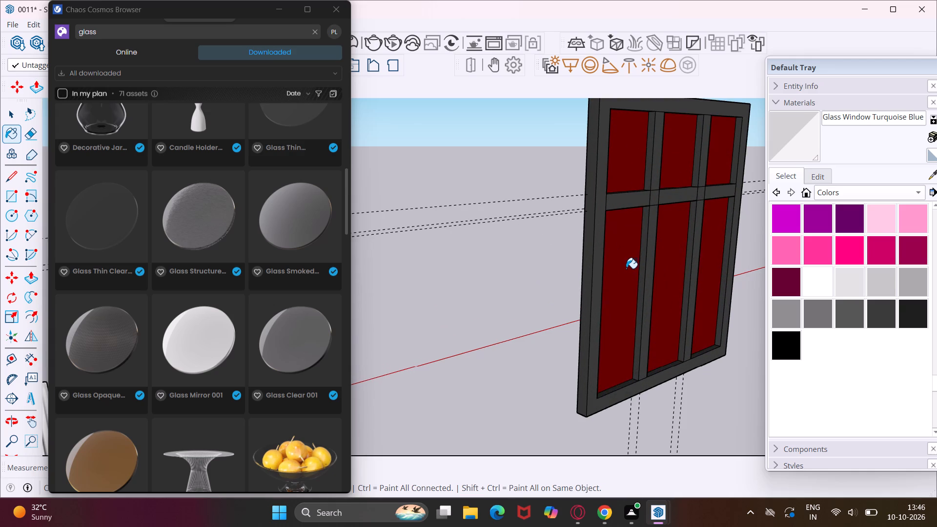
left_click(628, 160)
left_click(669, 242)
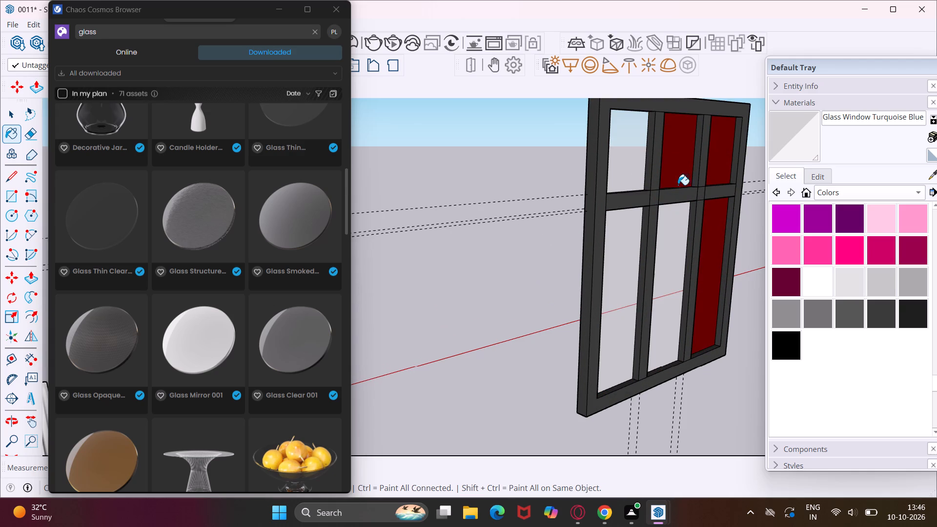
left_click(674, 165)
left_click(731, 158)
left_click(715, 226)
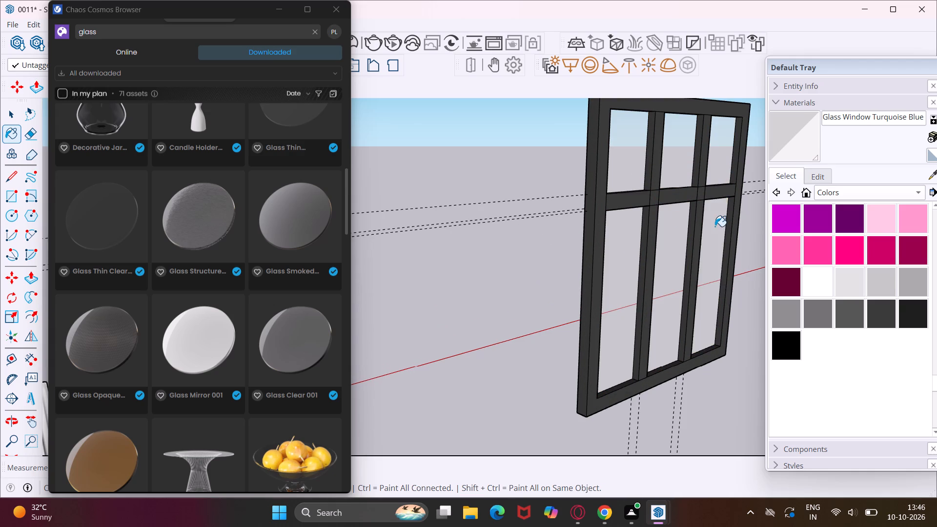
Paint the dark red back face of the six-pane window with the Glass Window Turquoise Blue material.
middle_click_drag(715, 226, 936, 201)
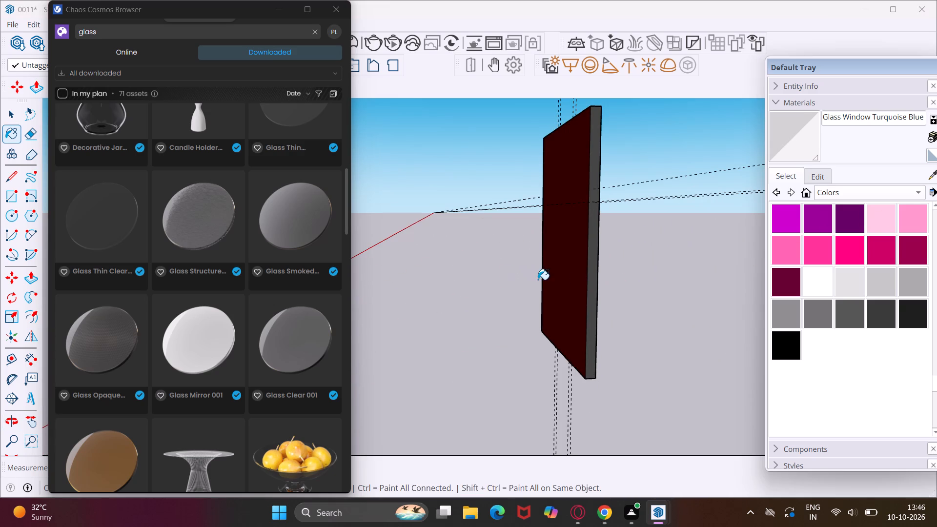
middle_click_drag(539, 280, 656, 279)
left_click(570, 268)
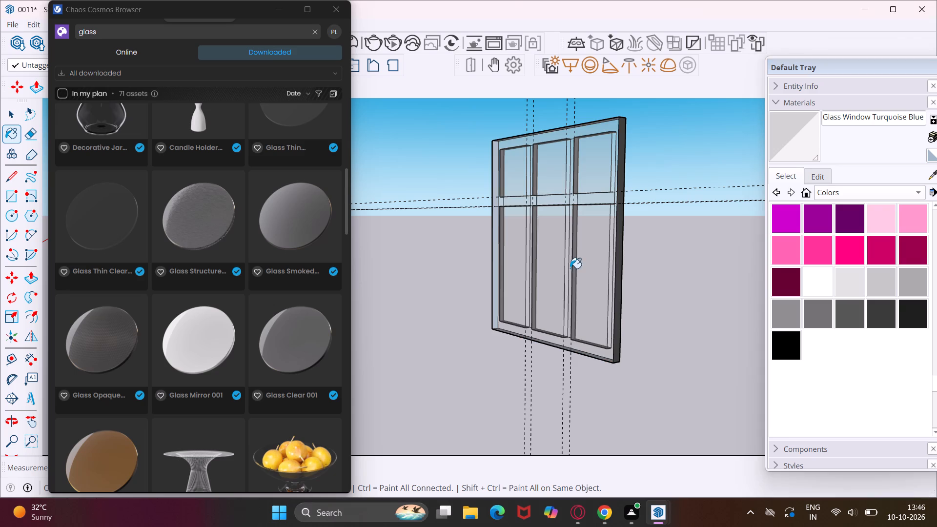
middle_click_drag(654, 249, 474, 273)
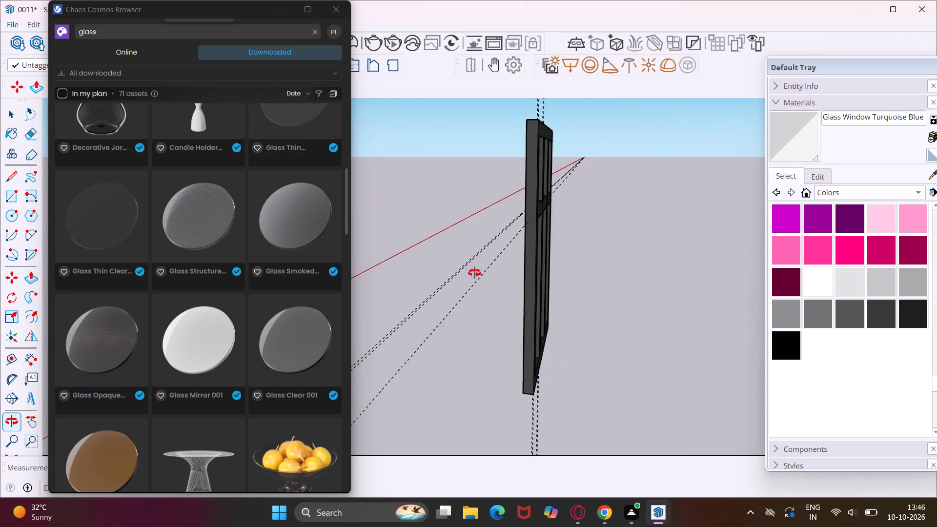
middle_click_drag(474, 273, 456, 278)
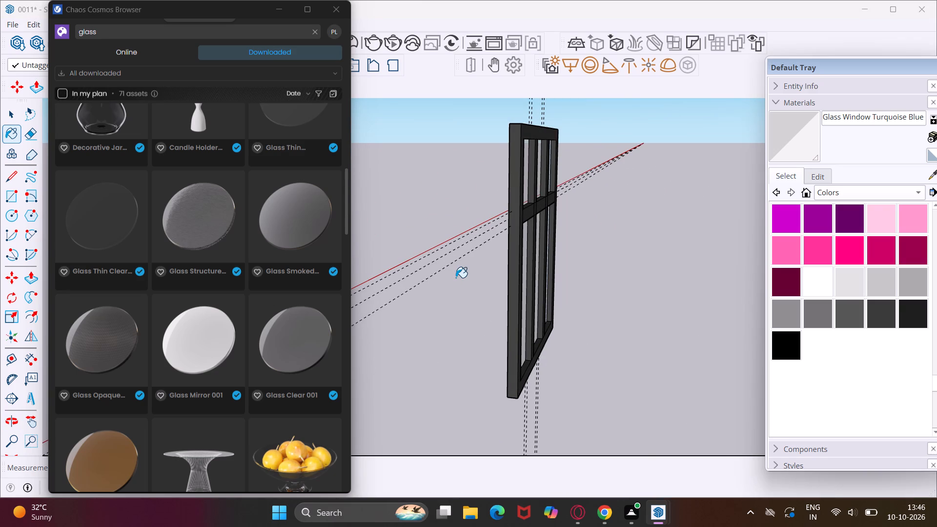
scroll(456, 278, "up", 1)
key("Escape")
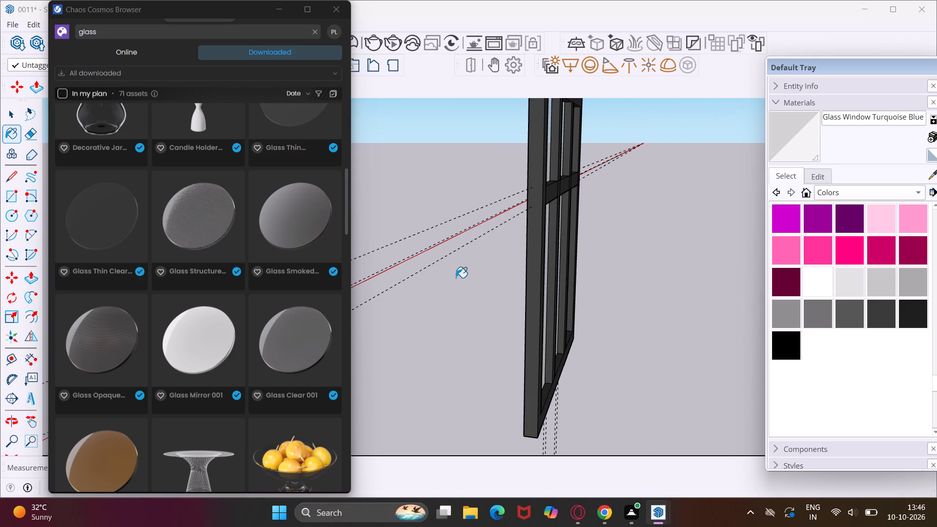
key("space")
Minimize the Chaos Cosmos Browser and delete all the guides around the window.
scroll(456, 278, "down", 5)
middle_click_drag(456, 278, 507, 278)
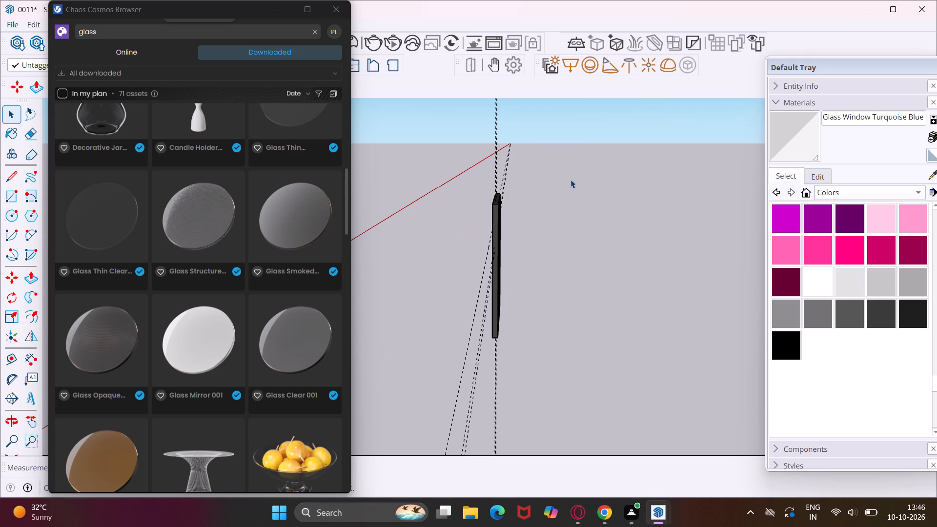
left_click_drag(570, 167, 445, 365)
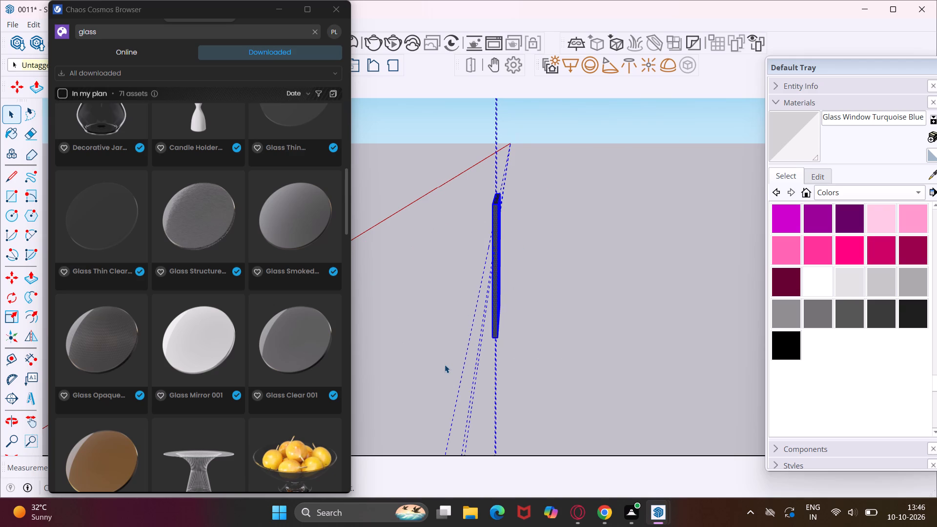
left_click(607, 256)
left_click(286, 9)
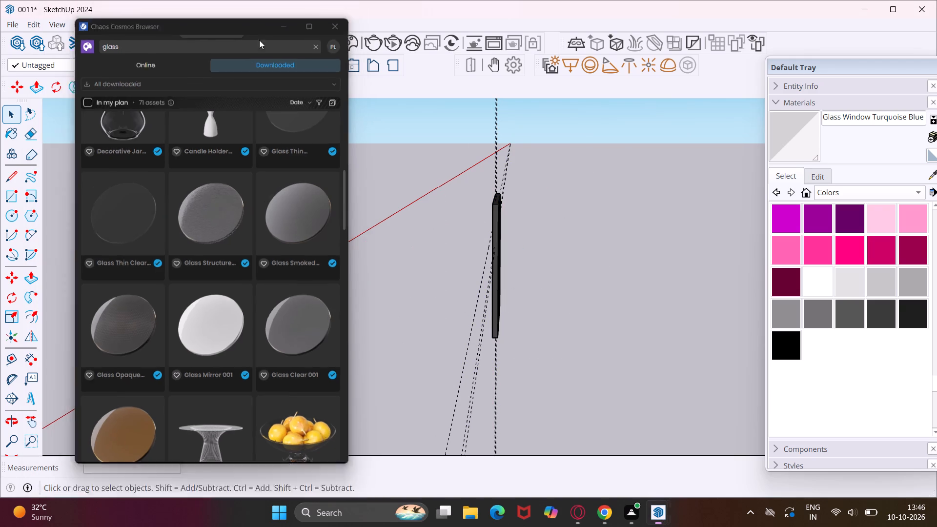
left_click(38, 21)
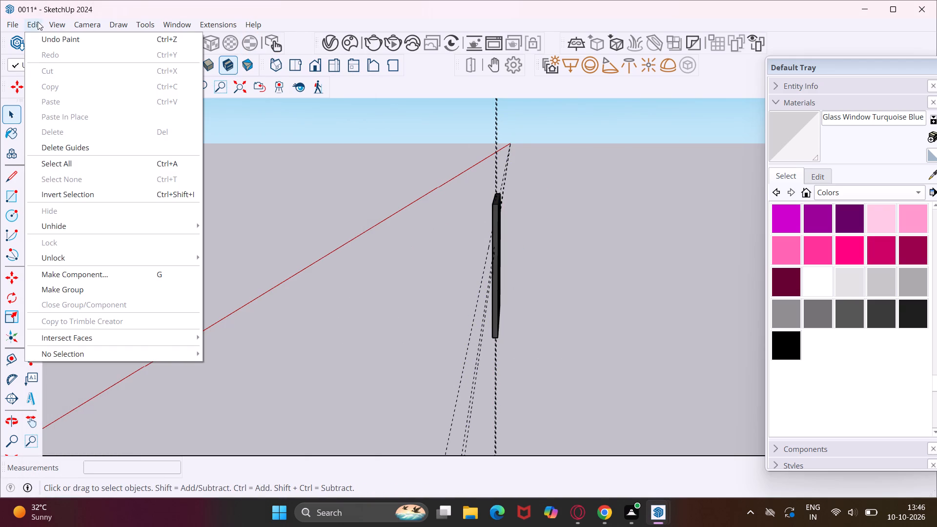
left_click(81, 150)
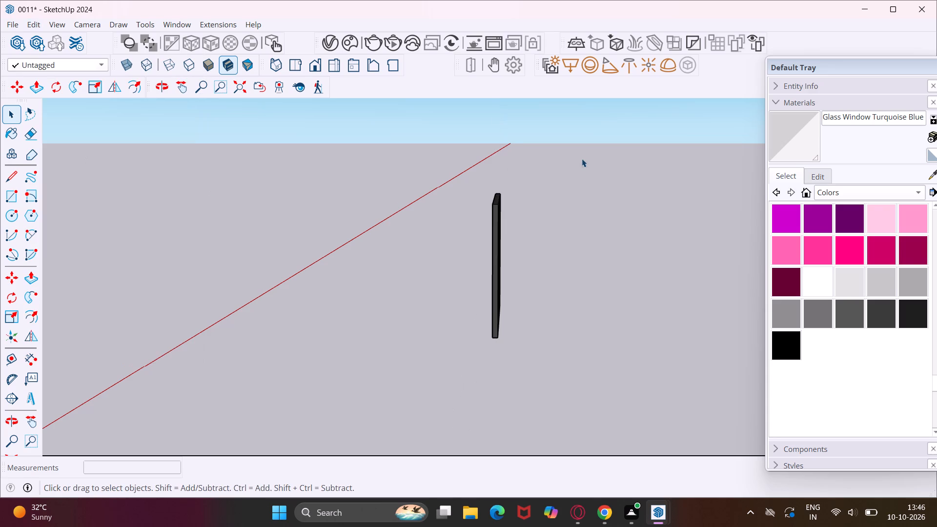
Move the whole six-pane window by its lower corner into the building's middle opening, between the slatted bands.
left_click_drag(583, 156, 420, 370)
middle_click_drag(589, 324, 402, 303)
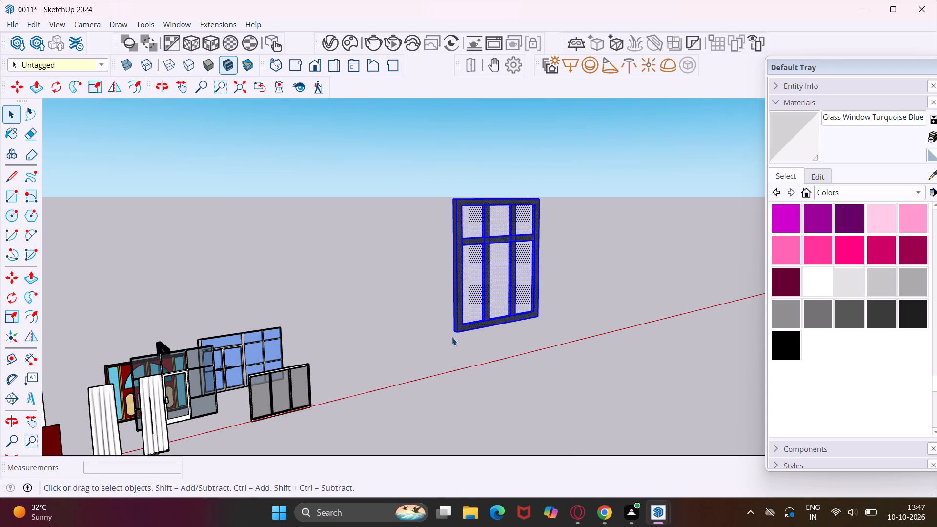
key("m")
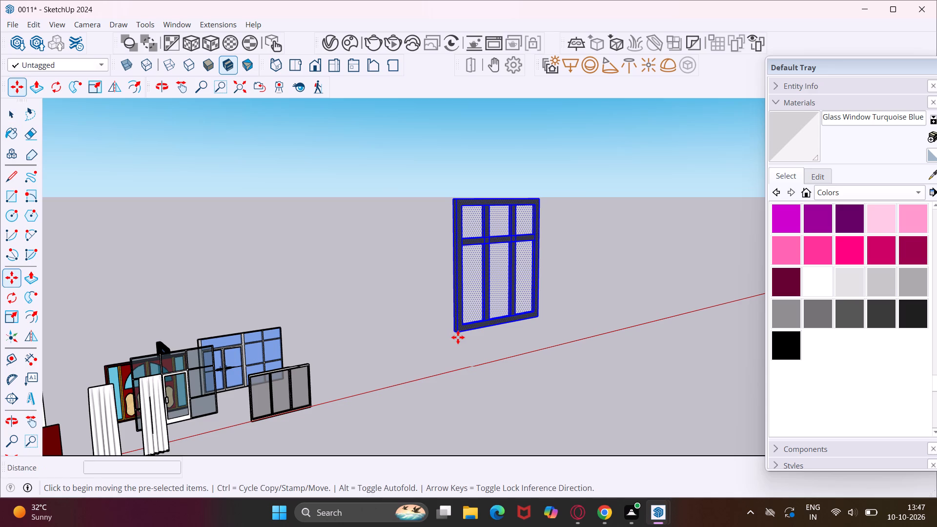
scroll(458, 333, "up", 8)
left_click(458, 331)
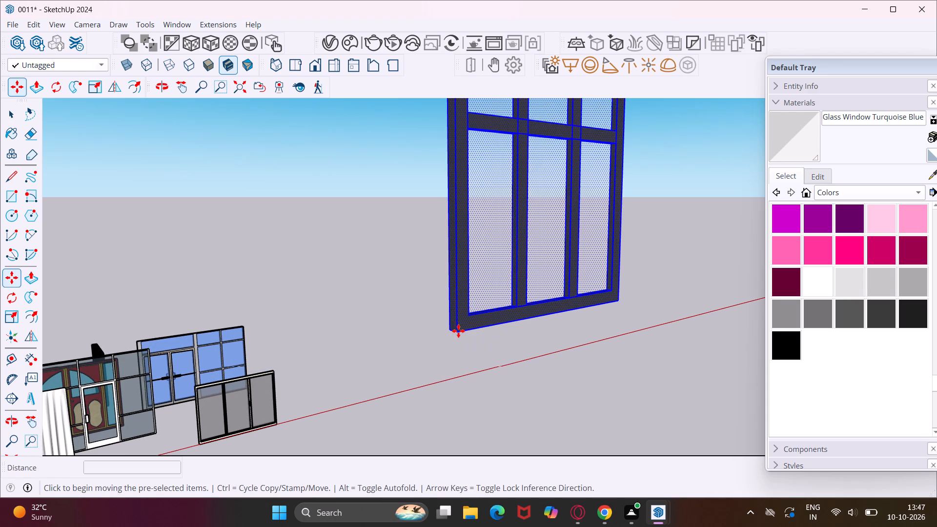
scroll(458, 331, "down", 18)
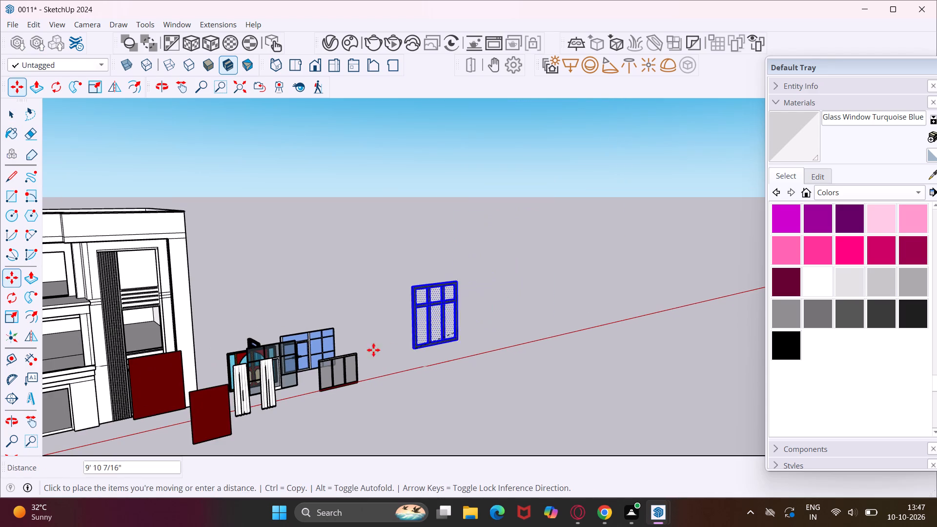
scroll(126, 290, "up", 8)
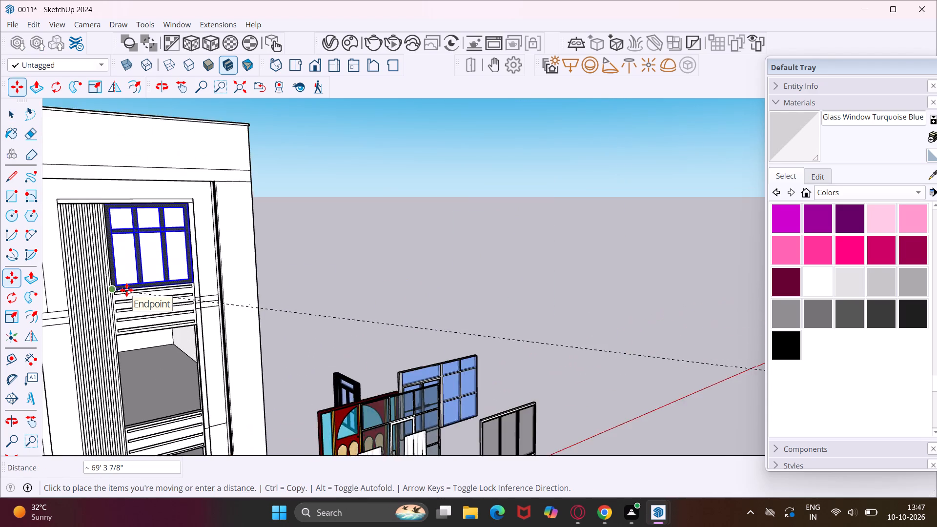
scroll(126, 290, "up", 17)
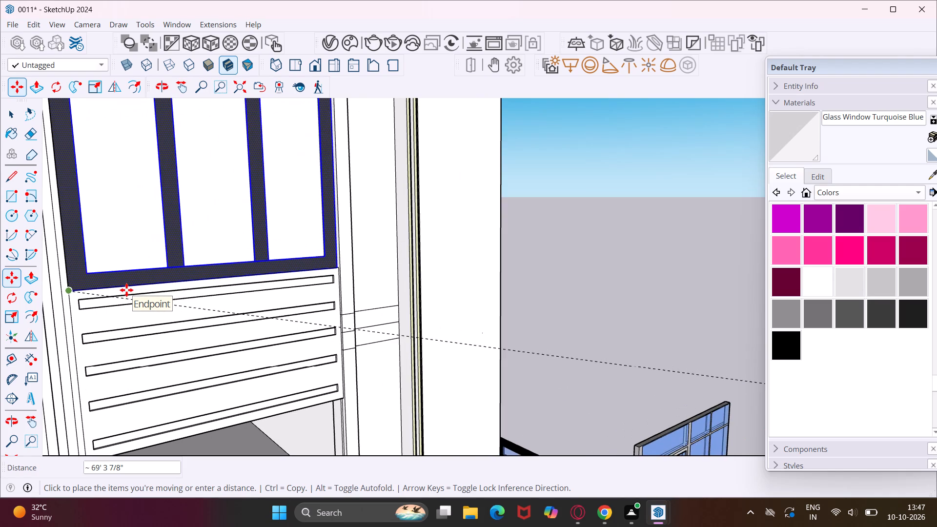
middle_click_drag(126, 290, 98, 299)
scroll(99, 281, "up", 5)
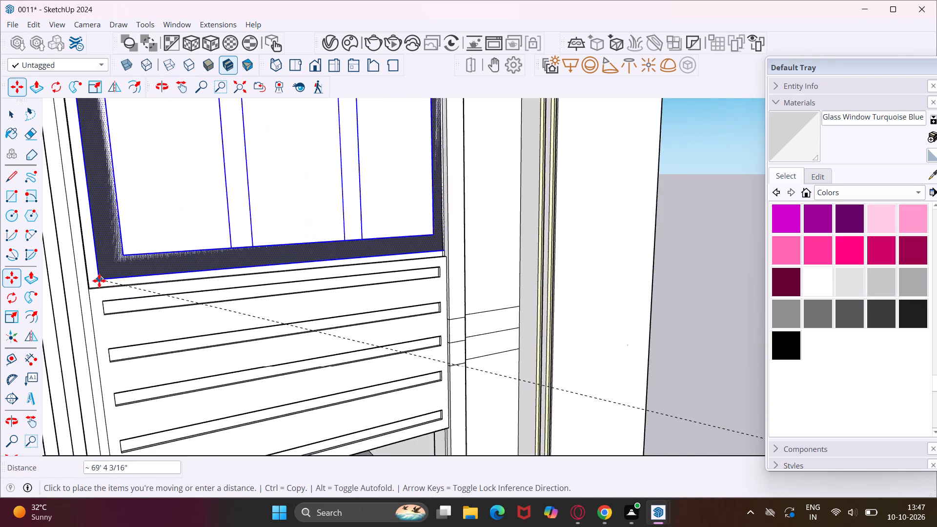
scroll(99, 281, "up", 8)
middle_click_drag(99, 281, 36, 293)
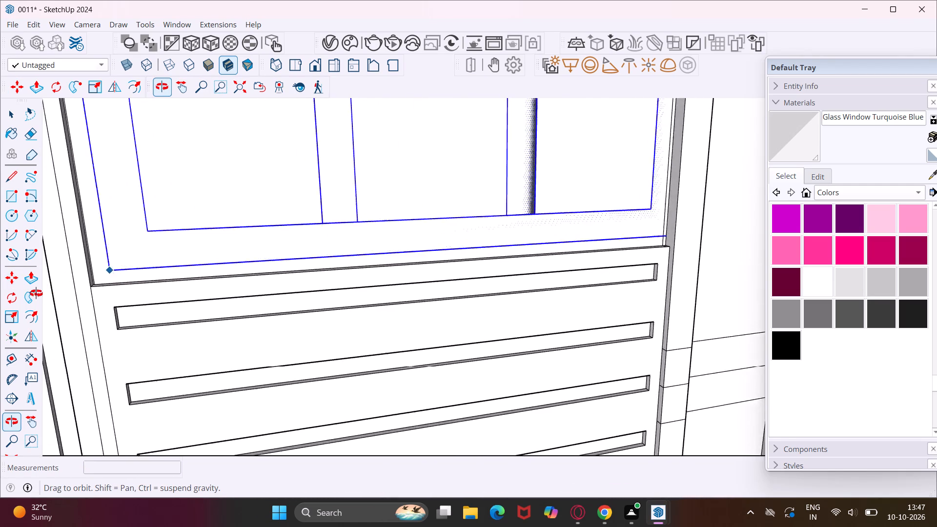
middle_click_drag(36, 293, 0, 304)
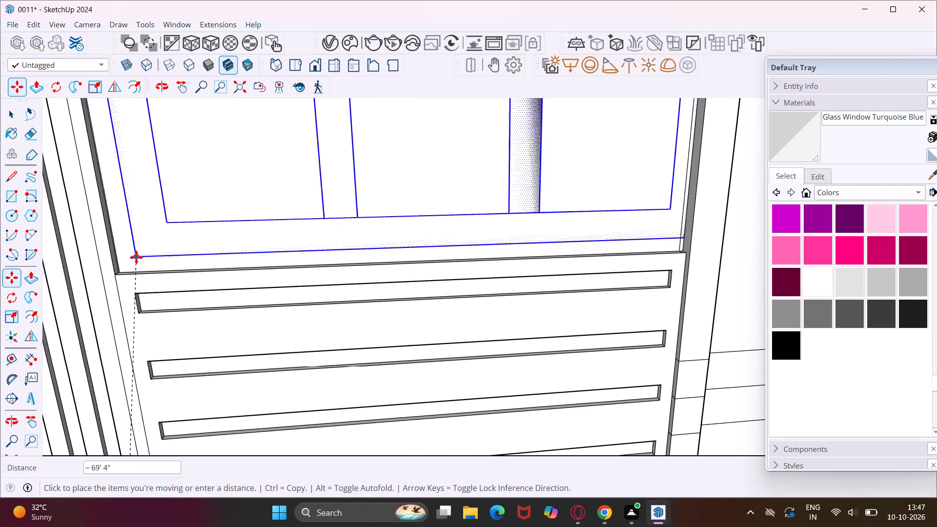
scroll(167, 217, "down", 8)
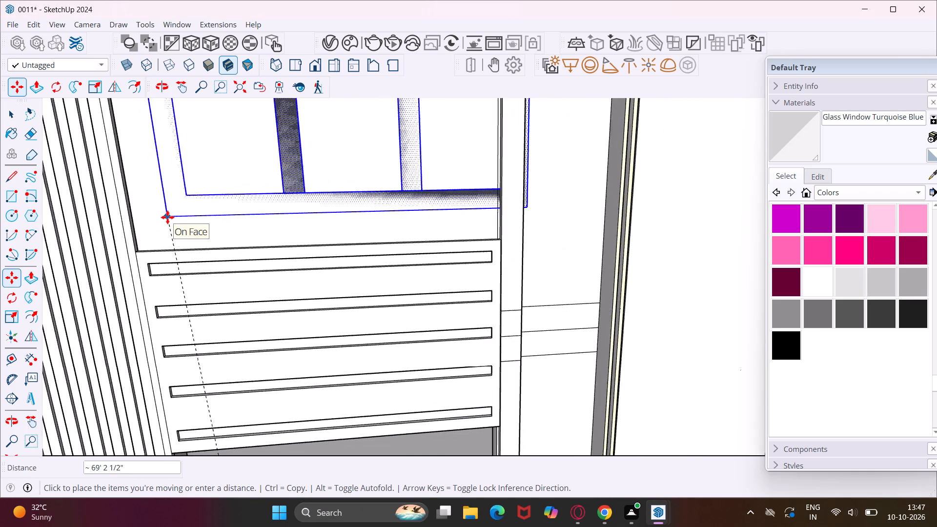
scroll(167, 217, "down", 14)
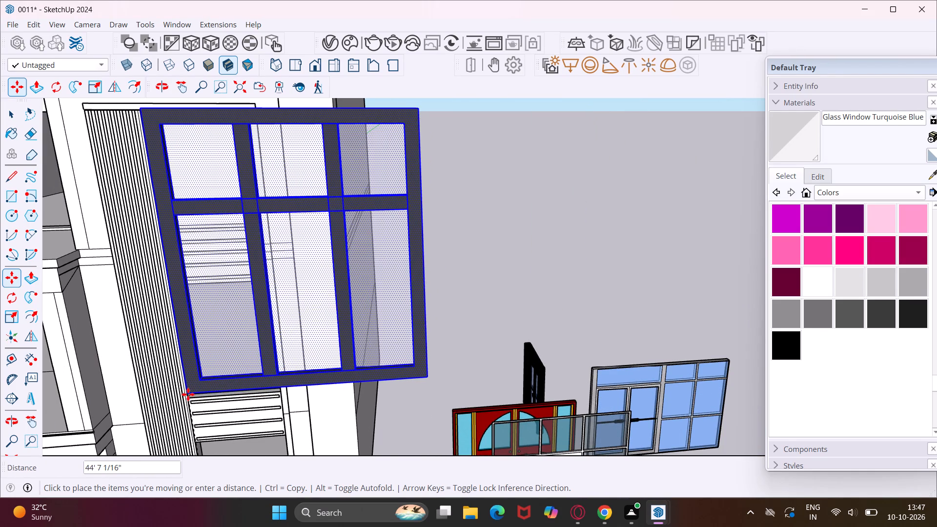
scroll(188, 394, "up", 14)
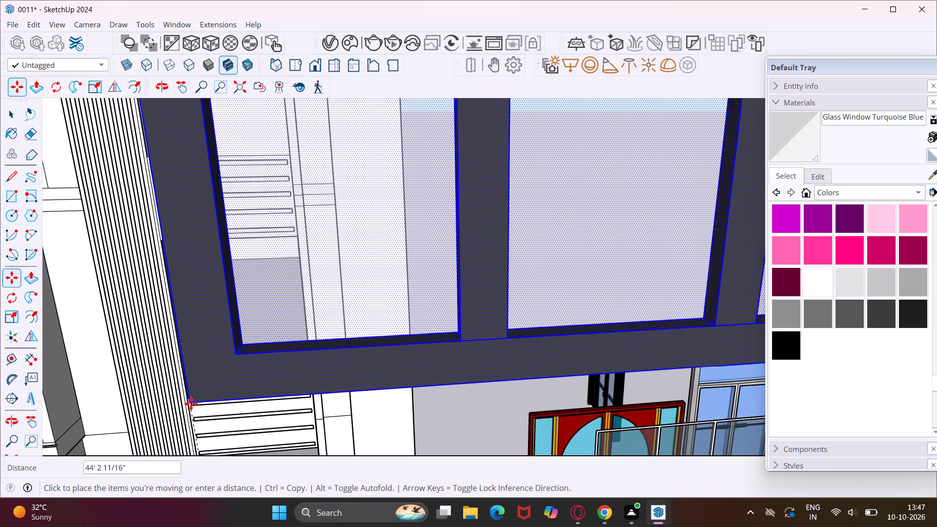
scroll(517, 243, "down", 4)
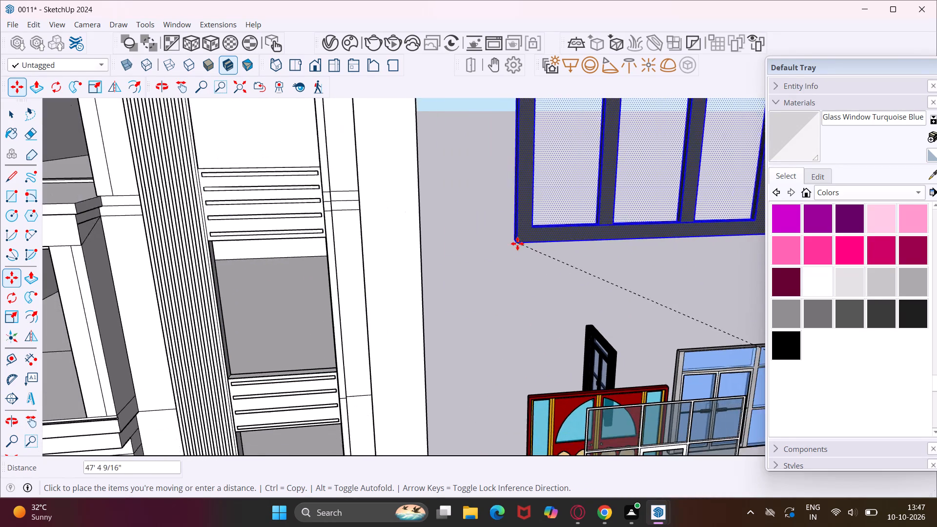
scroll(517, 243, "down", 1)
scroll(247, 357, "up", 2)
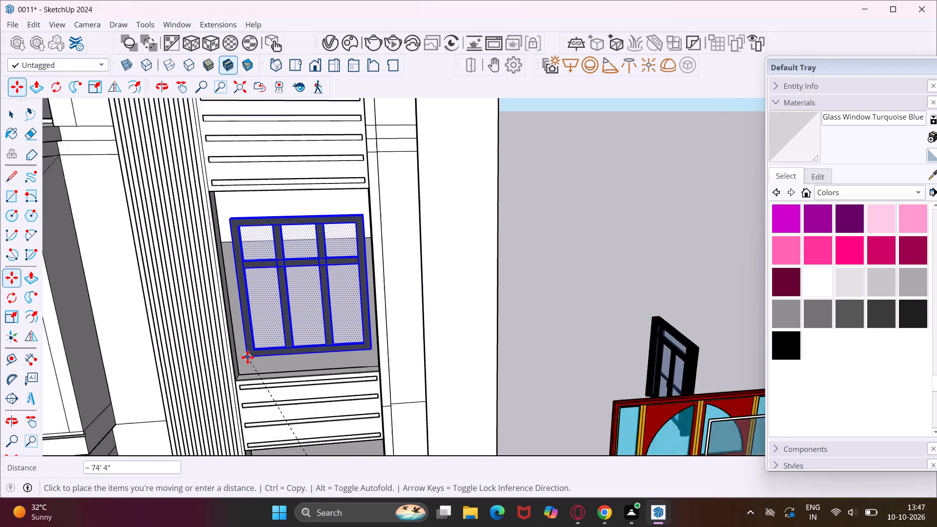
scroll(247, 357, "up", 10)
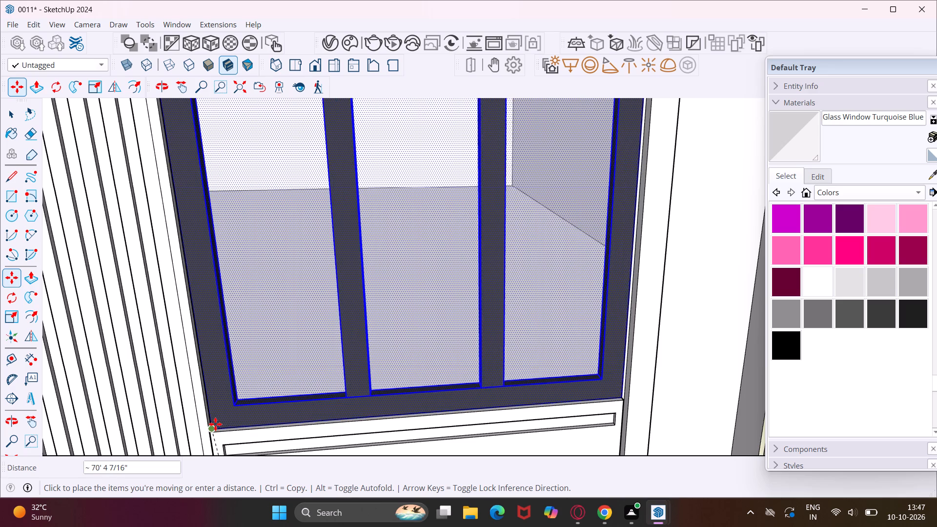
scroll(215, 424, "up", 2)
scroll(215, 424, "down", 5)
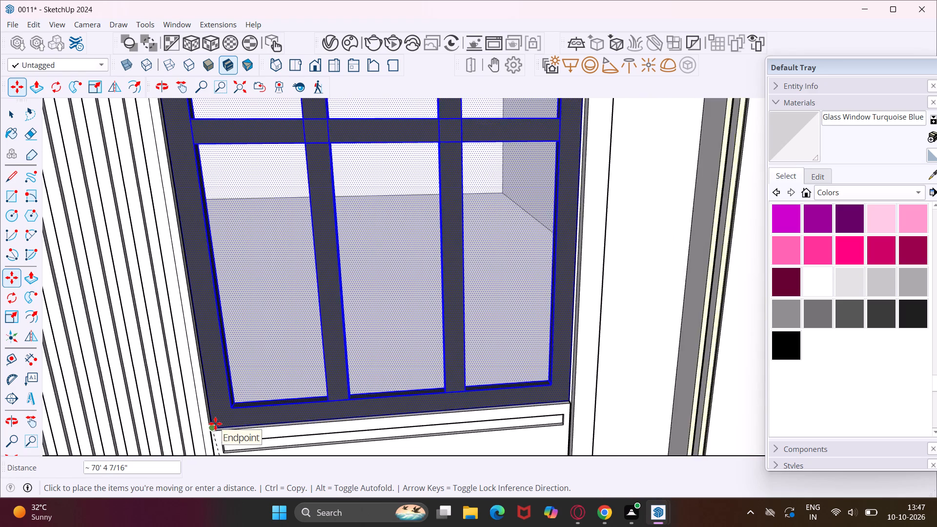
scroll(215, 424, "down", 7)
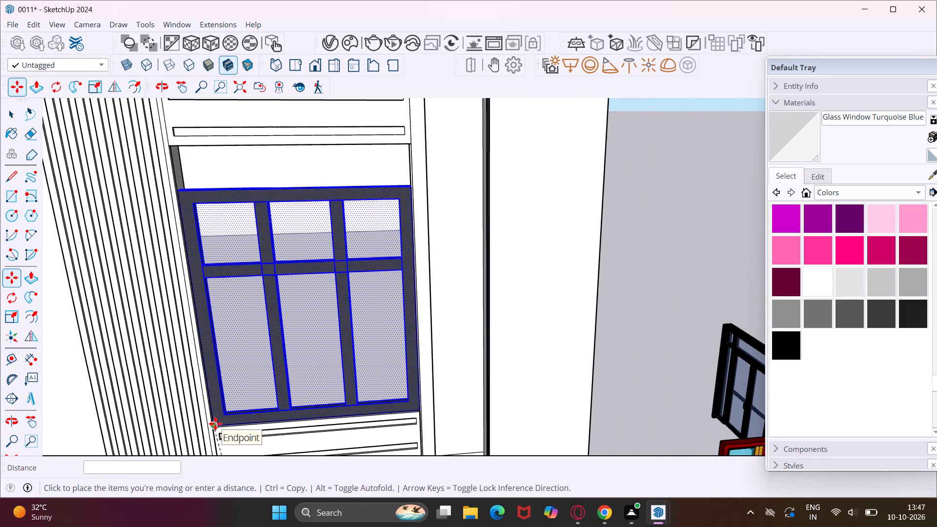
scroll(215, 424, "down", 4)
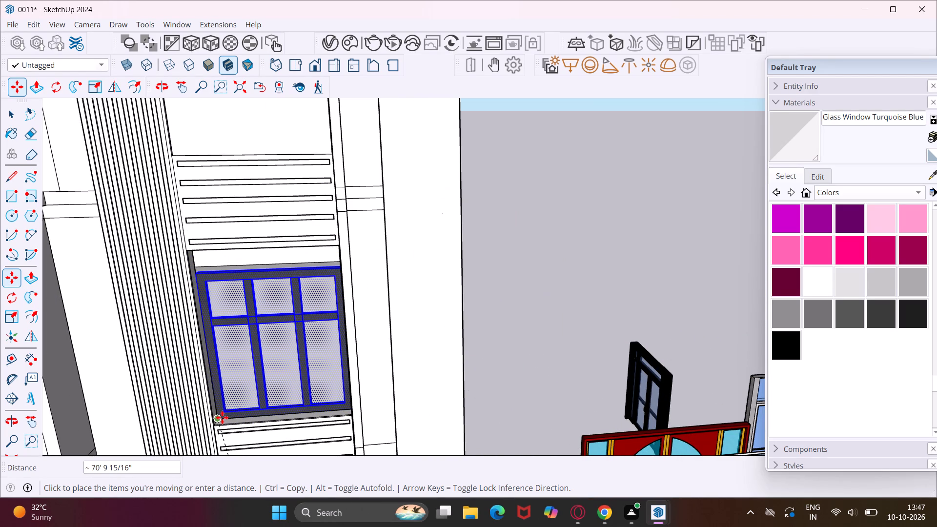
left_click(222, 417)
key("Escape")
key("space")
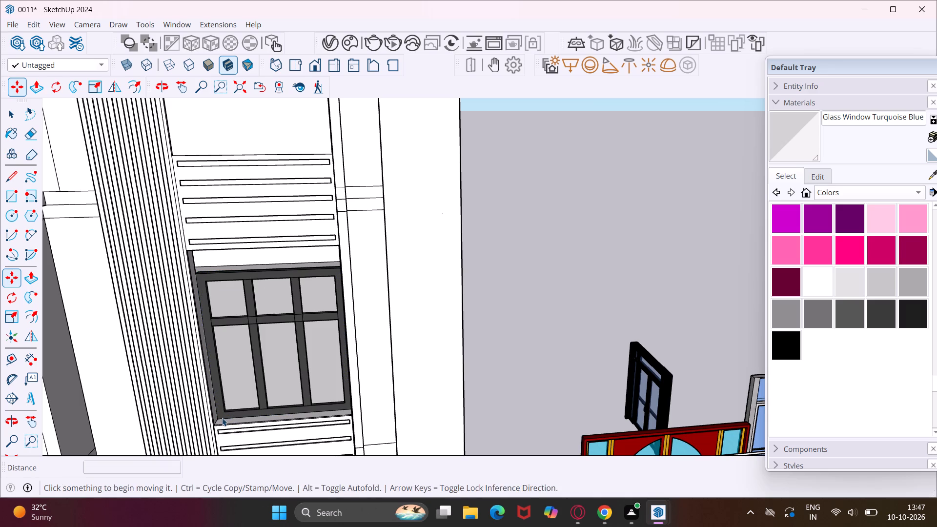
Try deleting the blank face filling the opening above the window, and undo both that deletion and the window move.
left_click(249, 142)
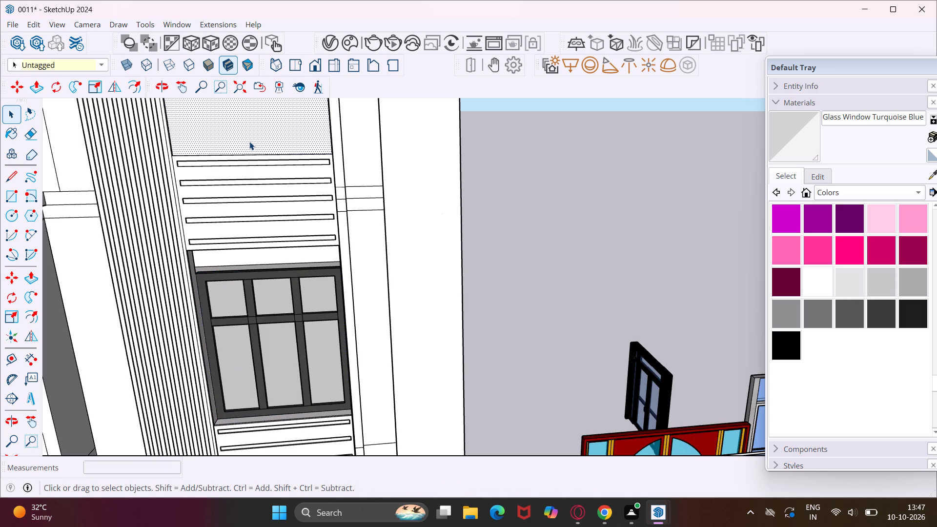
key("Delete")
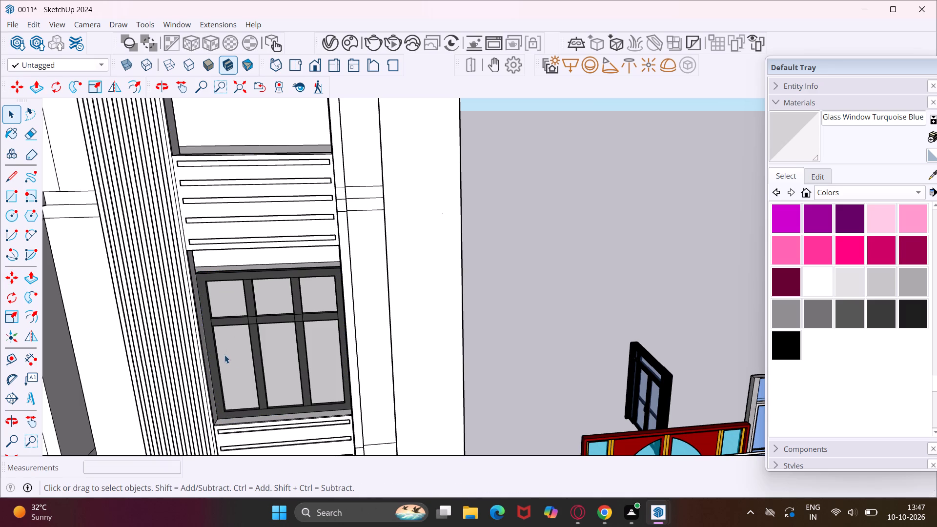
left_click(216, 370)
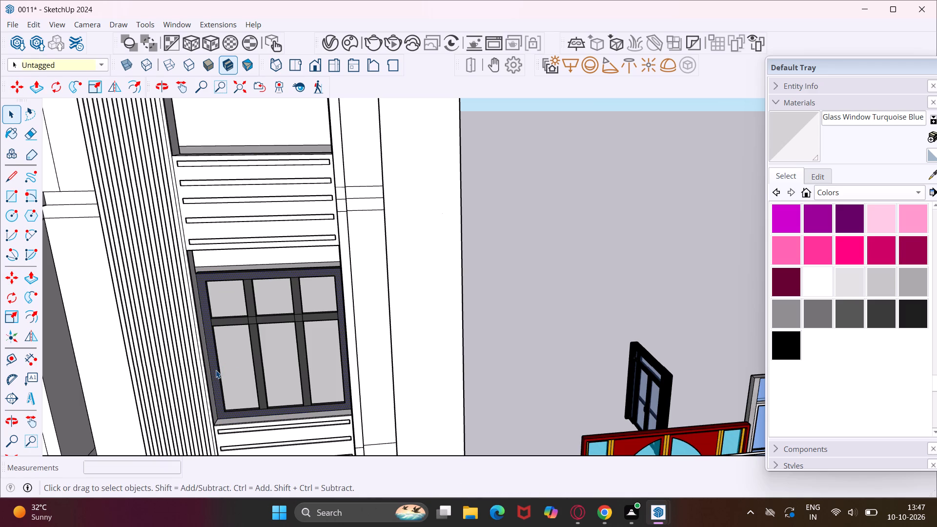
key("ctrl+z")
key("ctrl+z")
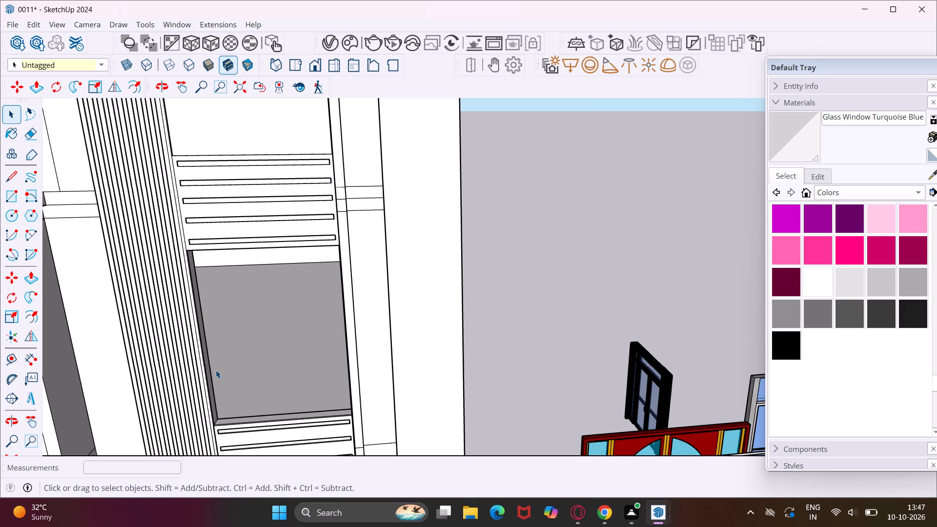
Delete the blank face filling the building's top opening above the upper slatted band.
scroll(221, 363, "down", 5)
left_click(253, 175)
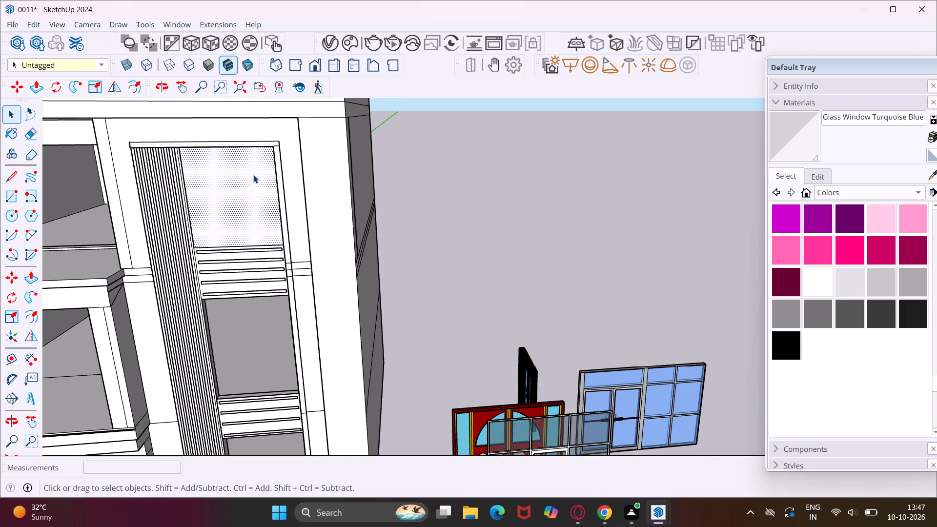
key("Delete")
scroll(253, 175, "down", 9)
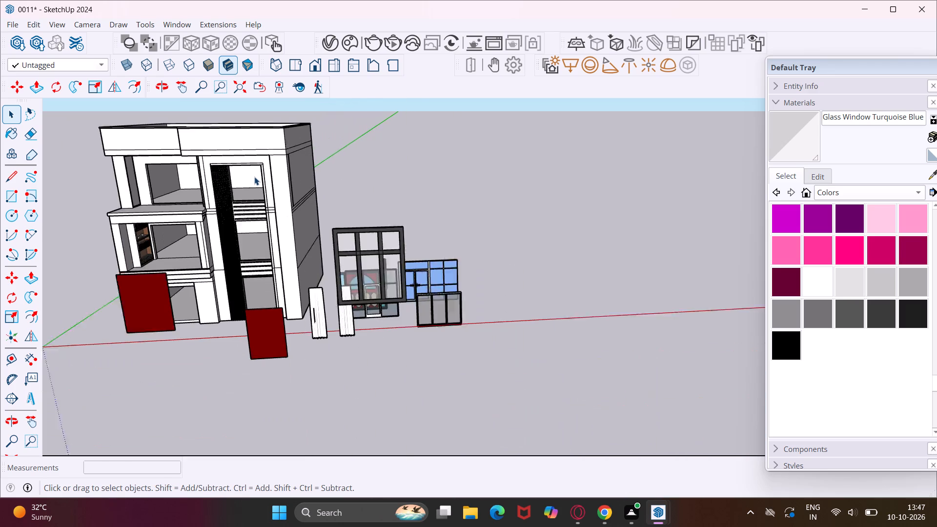
Make a group of the entire six-pane window standing away from the building.
middle_click_drag(343, 274, 469, 282)
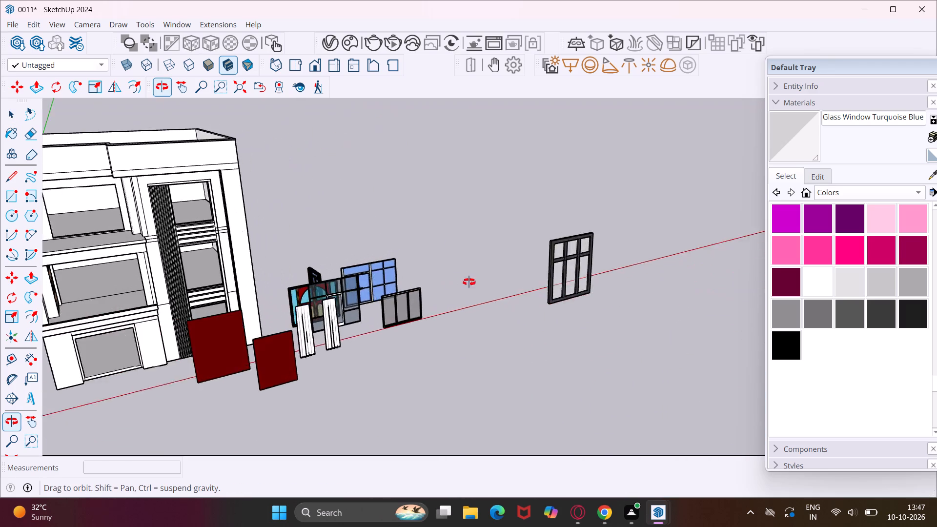
middle_click_drag(469, 282, 513, 278)
left_click_drag(733, 197, 691, 223)
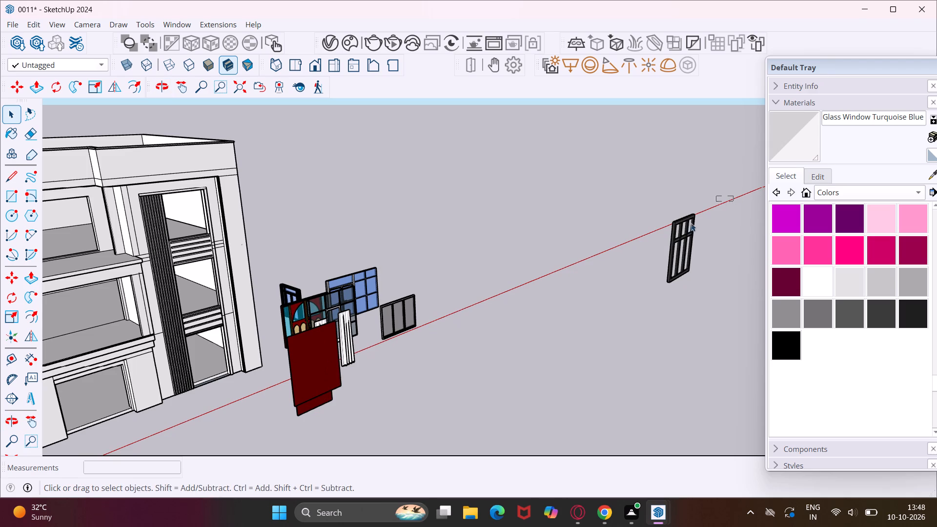
left_click_drag(691, 223, 638, 312)
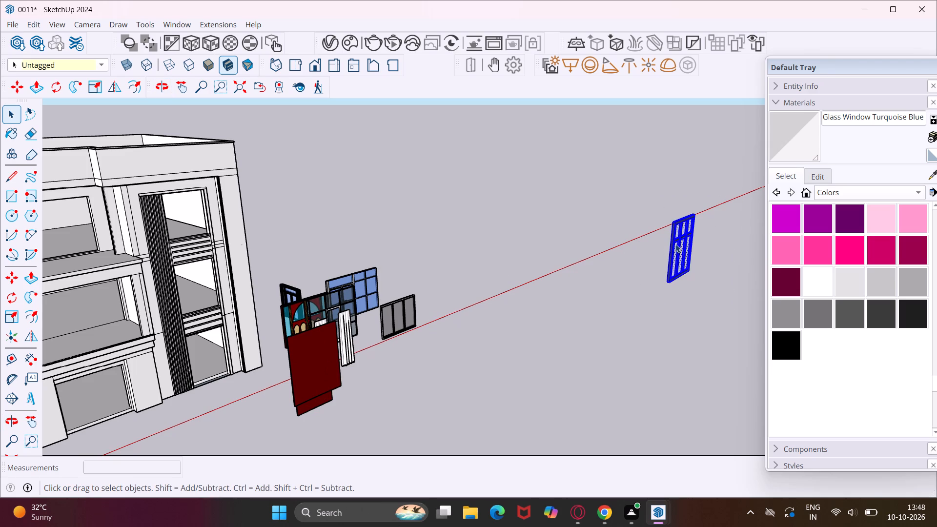
right_click(675, 244)
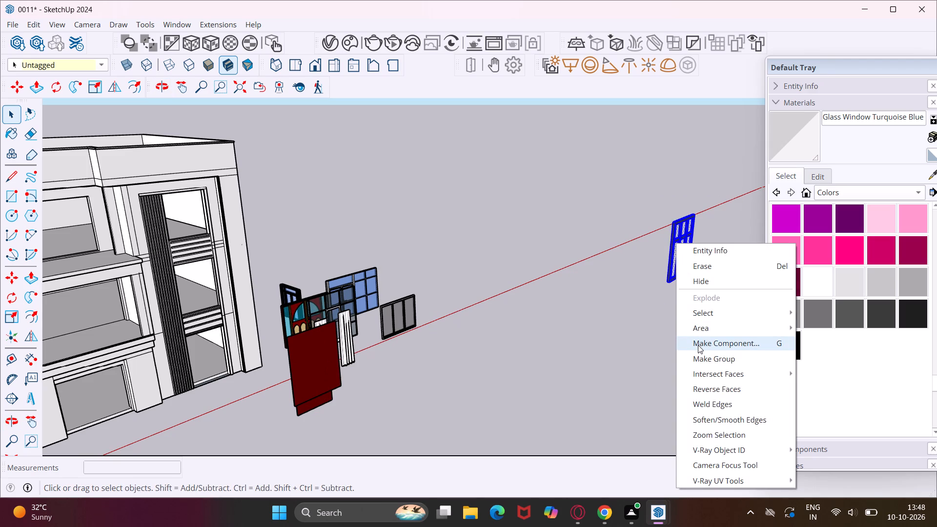
left_click(698, 355)
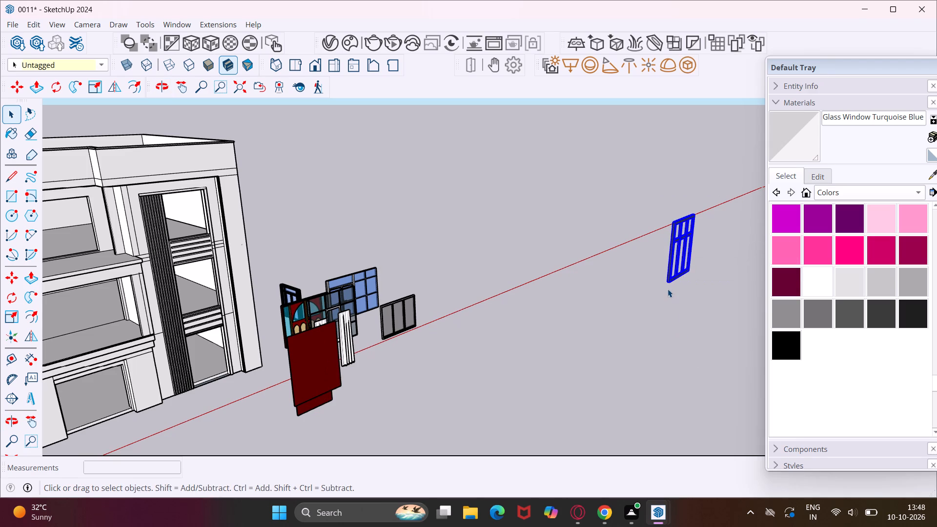
Move the window group by its lower front corner into the building's top opening, seated on the upper slatted band.
scroll(668, 289, "up", 12)
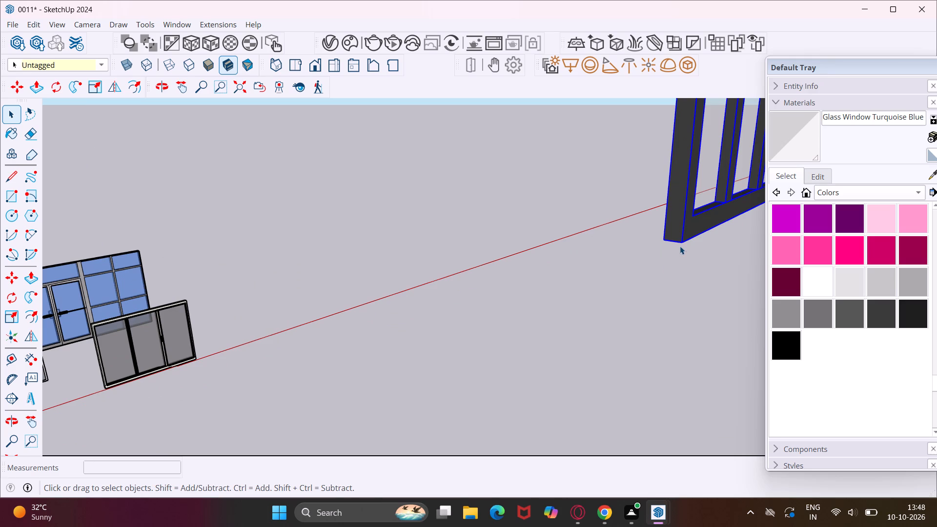
key("m")
left_click(682, 243)
scroll(569, 246, "down", 6)
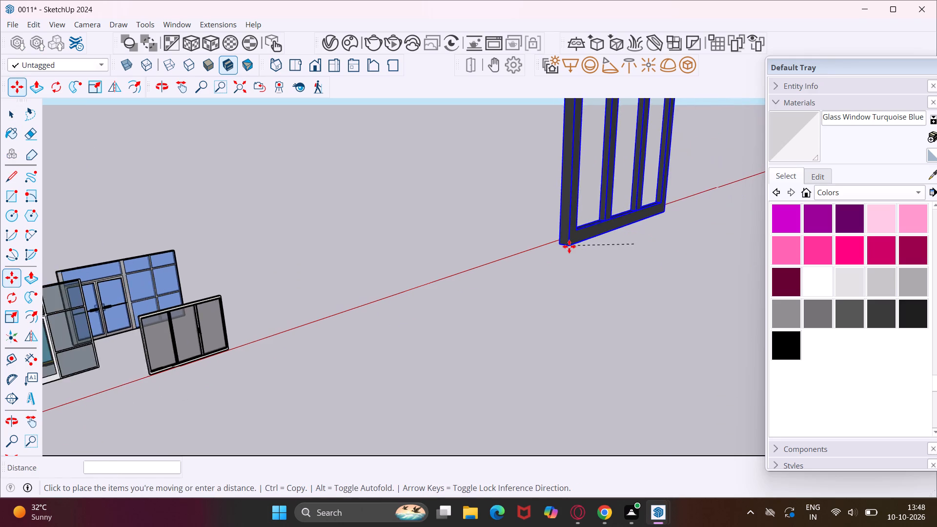
scroll(569, 246, "down", 7)
scroll(569, 246, "up", 1)
scroll(569, 246, "down", 17)
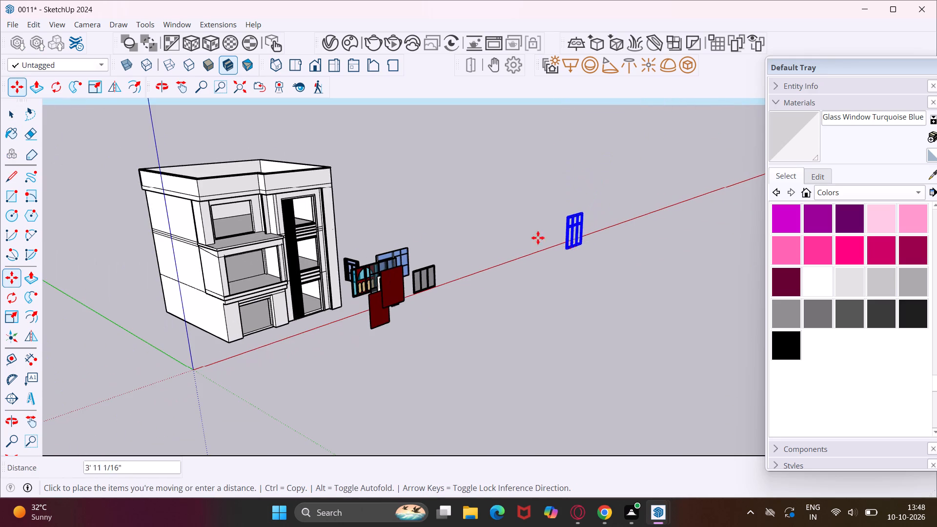
scroll(303, 224, "up", 1)
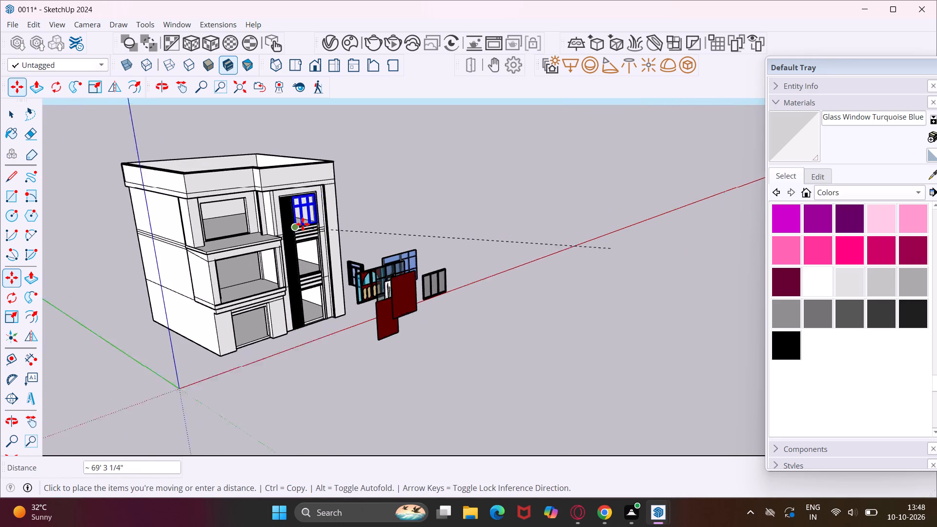
scroll(303, 224, "up", 20)
scroll(303, 224, "up", 8)
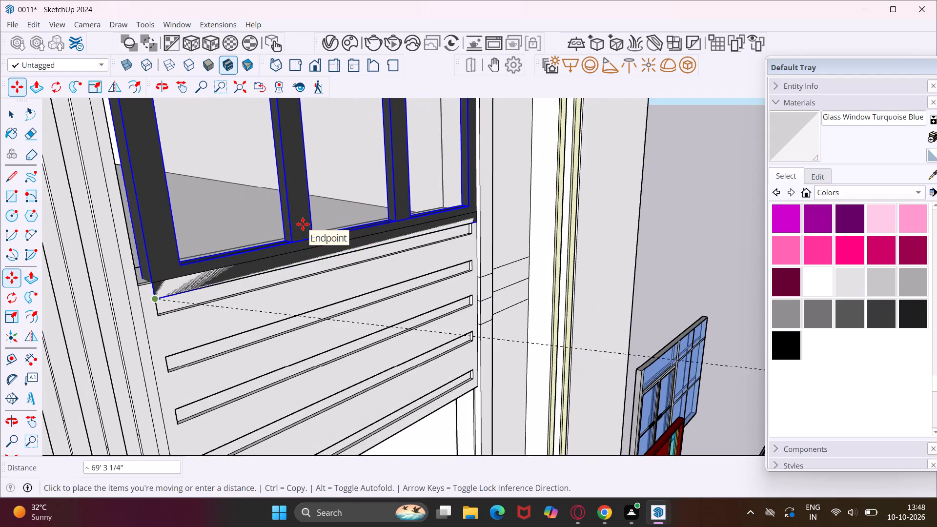
scroll(303, 224, "up", 5)
scroll(291, 228, "down", 3)
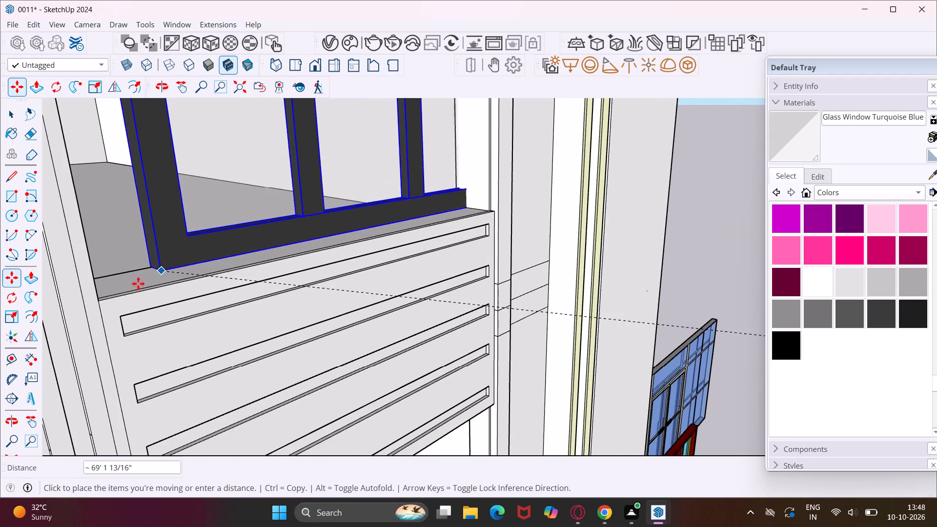
middle_click_drag(119, 293, 3, 305)
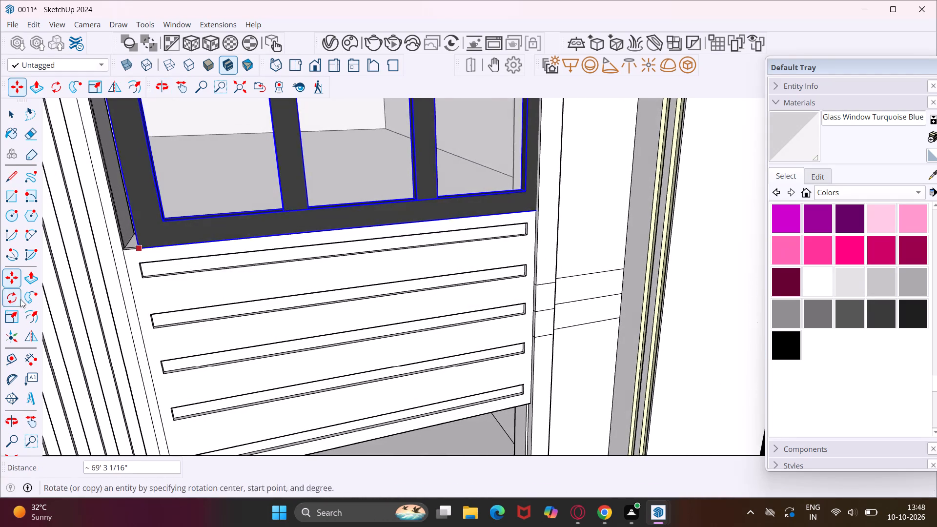
scroll(125, 250, "up", 14)
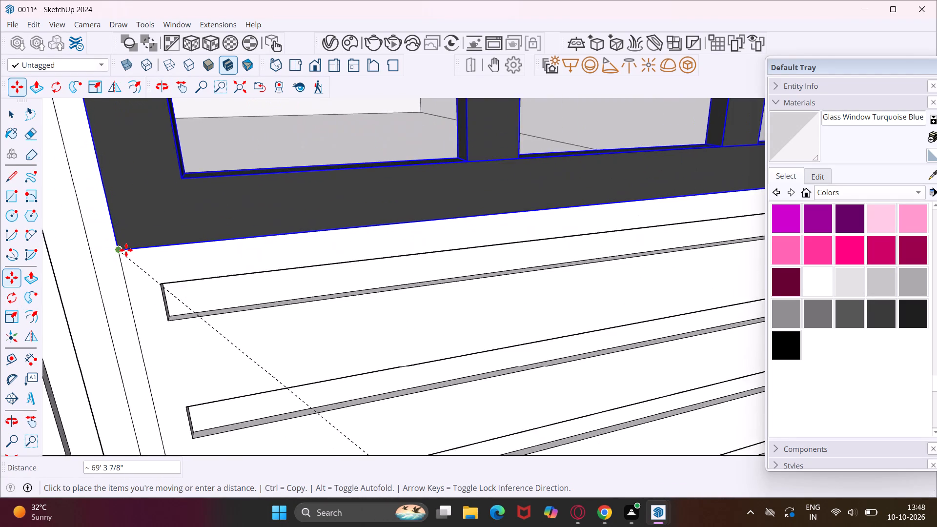
scroll(126, 250, "up", 10)
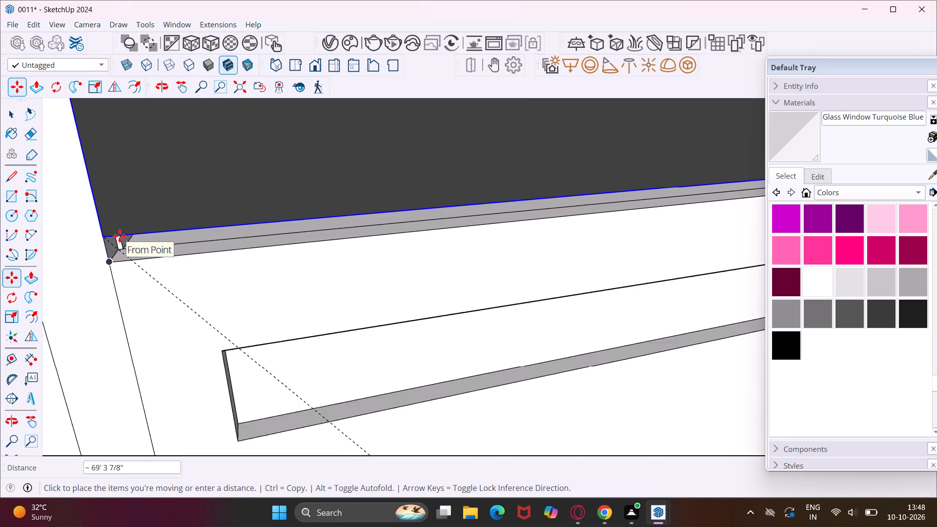
scroll(120, 236, "up", 7)
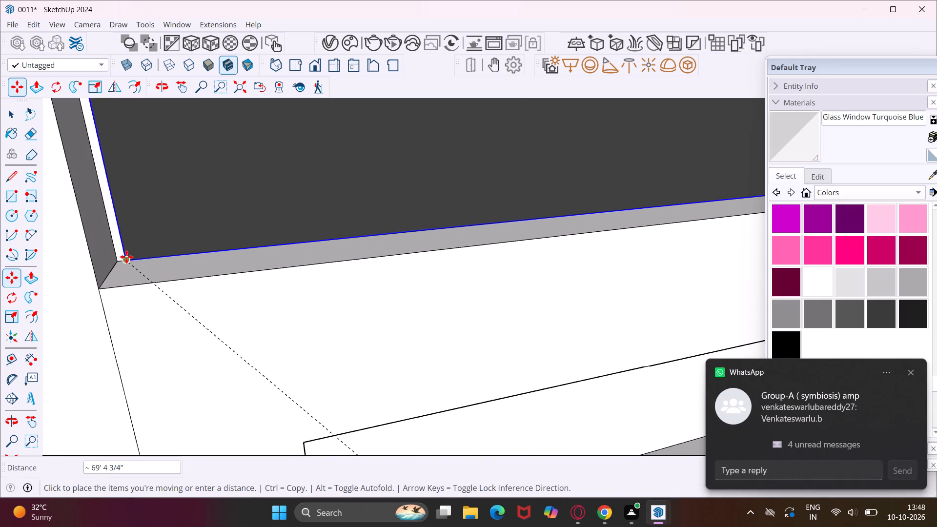
left_click(125, 259)
Examine how the placed window's lower corners and outline fit the edges of the top opening.
scroll(115, 250, "down", 9)
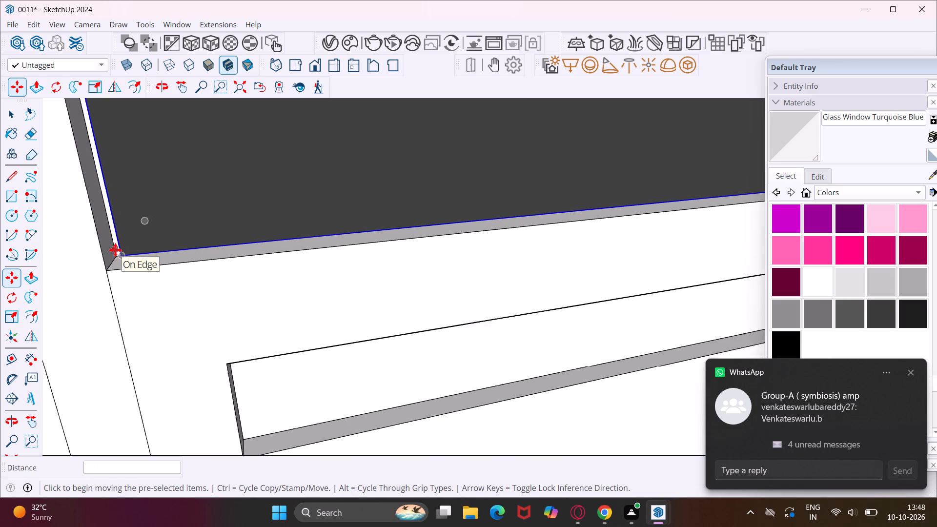
scroll(115, 250, "down", 20)
scroll(115, 250, "down", 4)
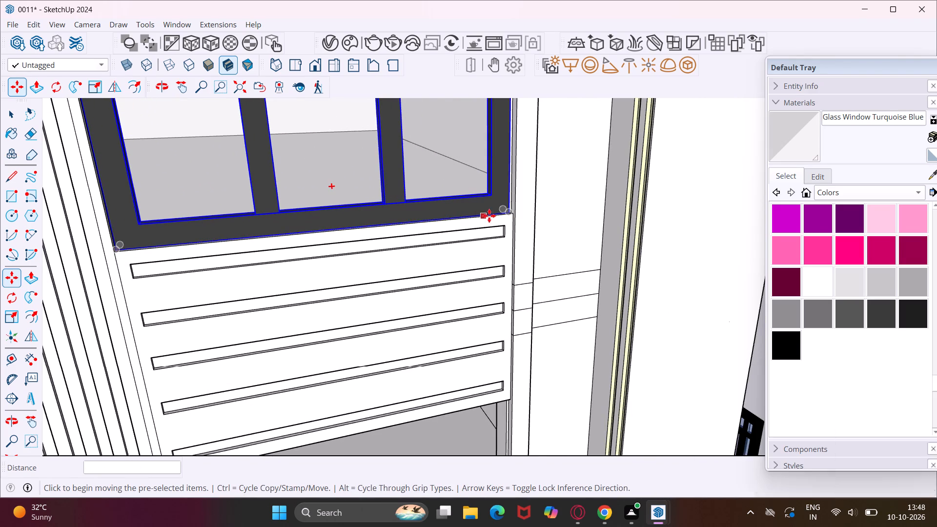
scroll(509, 212, "up", 19)
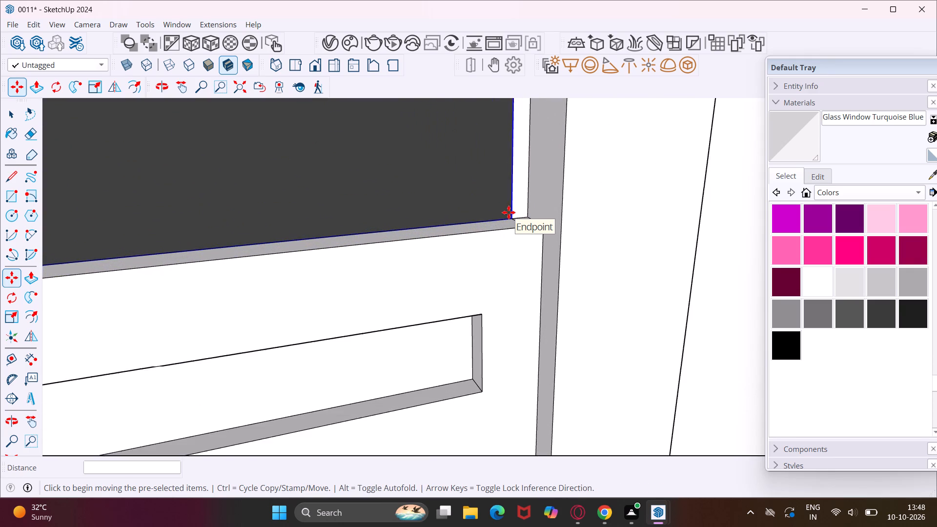
scroll(509, 212, "down", 20)
scroll(506, 208, "down", 12)
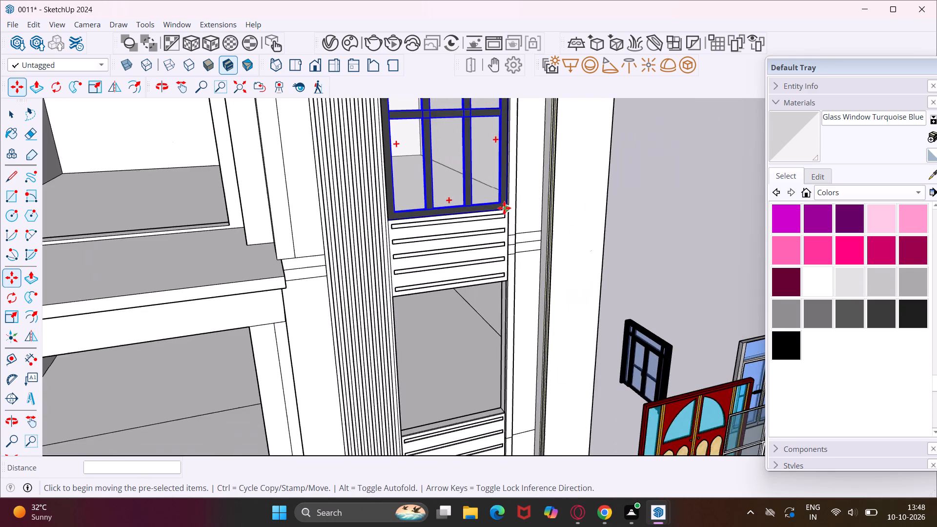
scroll(503, 207, "down", 4)
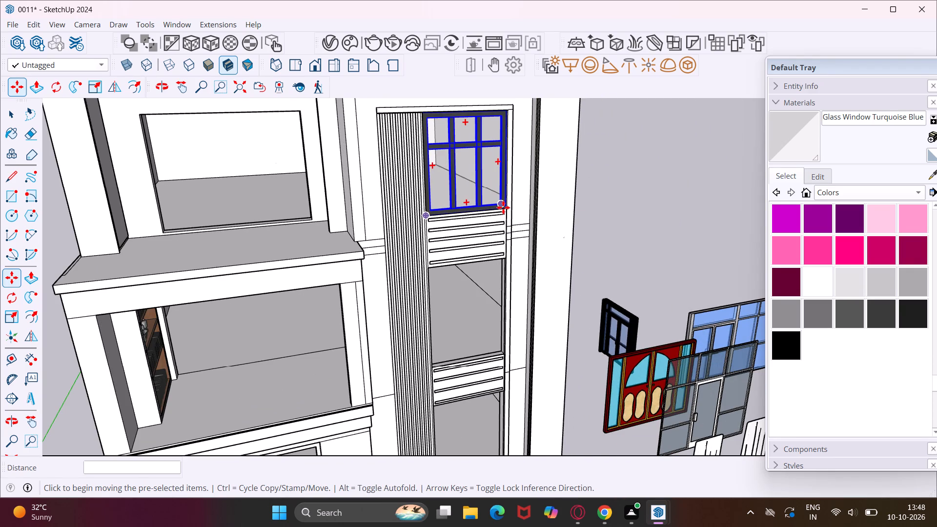
scroll(503, 207, "up", 5)
scroll(503, 207, "down", 6)
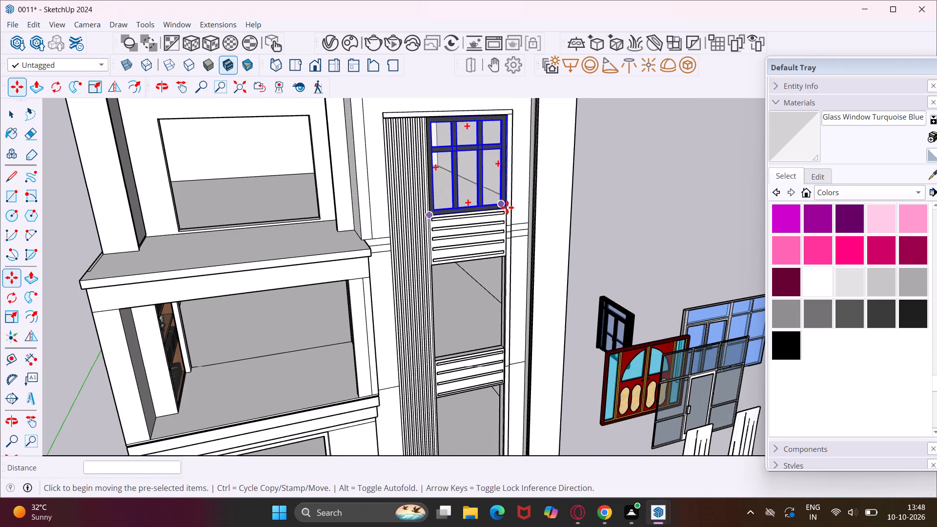
scroll(507, 253, "down", 4)
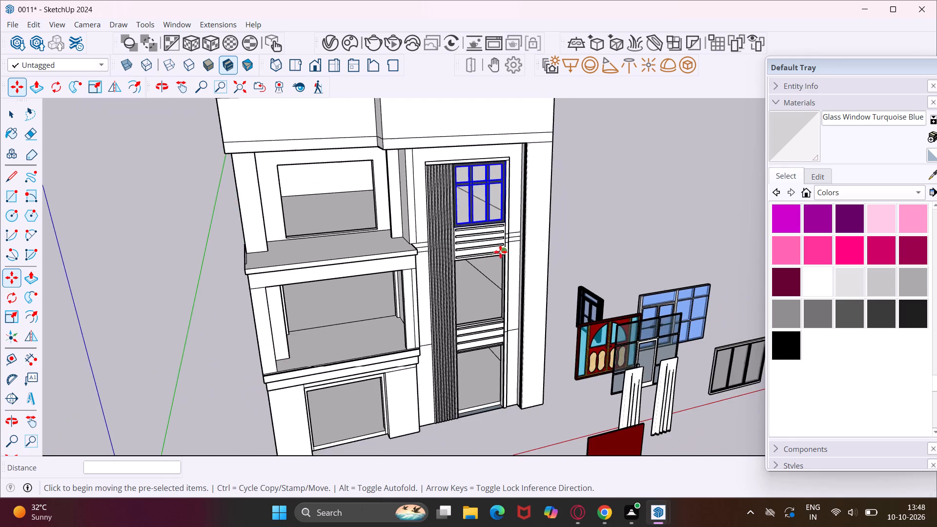
scroll(476, 258, "down", 3)
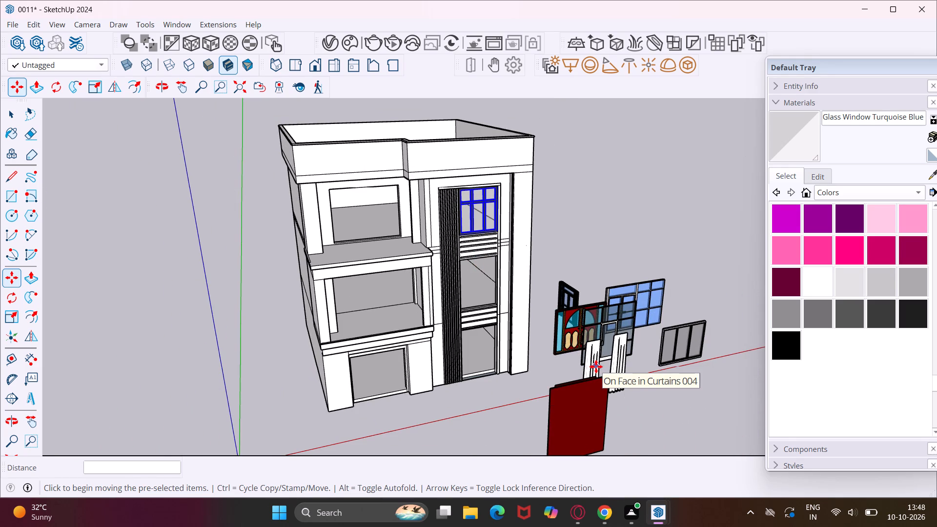
key("Escape")
key("space")
left_click(594, 366)
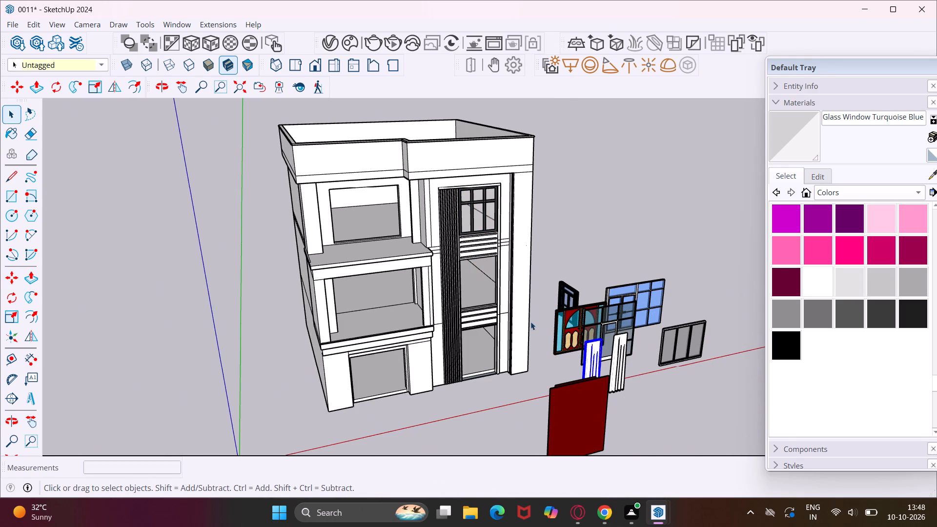
left_click(521, 387)
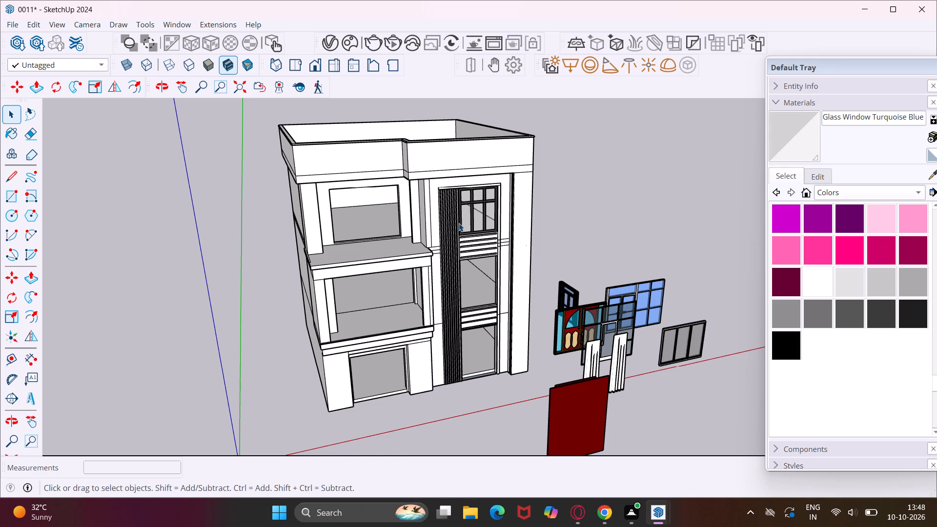
Copy the window group about 11' 7" straight down into the middle opening between the two slatted bands.
scroll(459, 223, "up", 13)
left_click(465, 260)
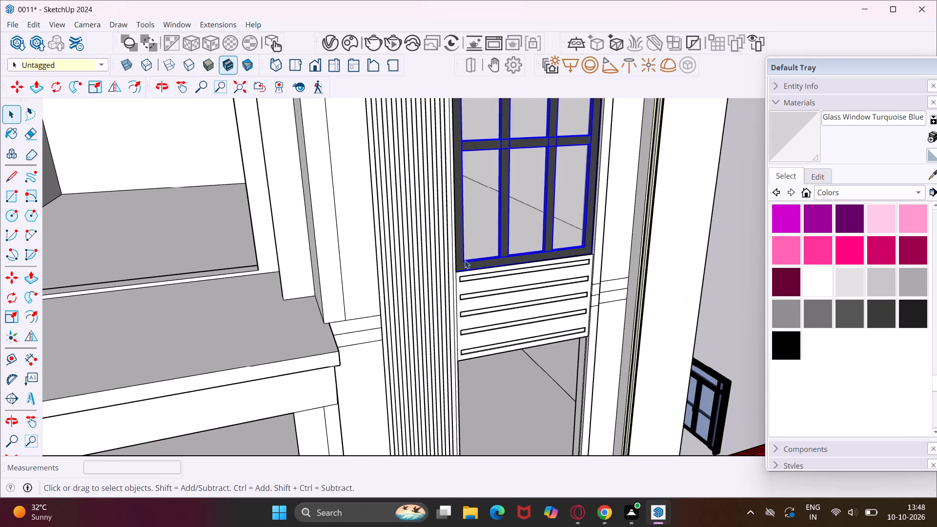
key("m")
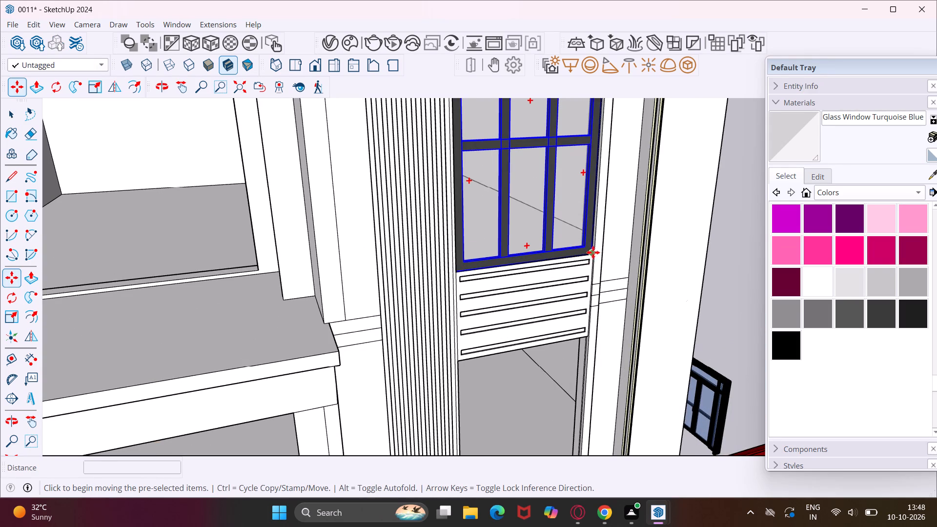
left_click(616, 223)
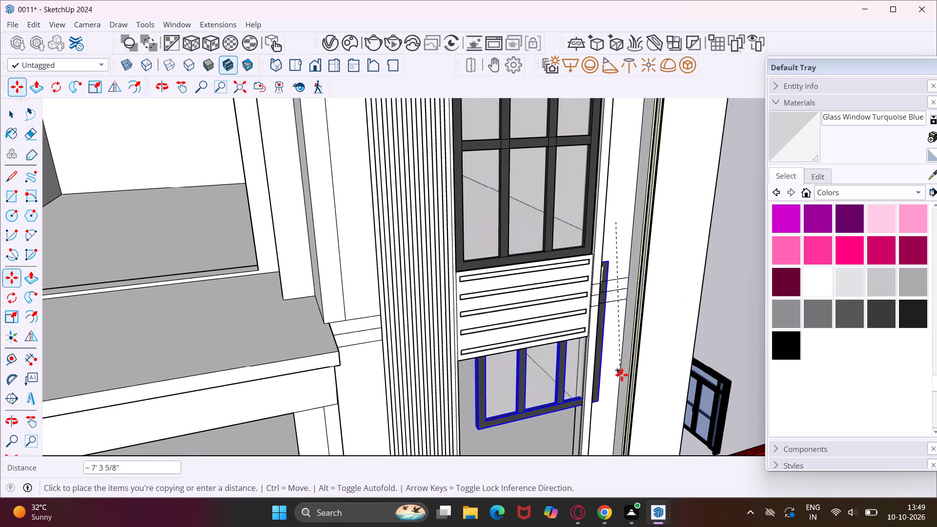
scroll(619, 385, "down", 1)
middle_click_drag(618, 391, 591, 287)
scroll(591, 287, "down", 4)
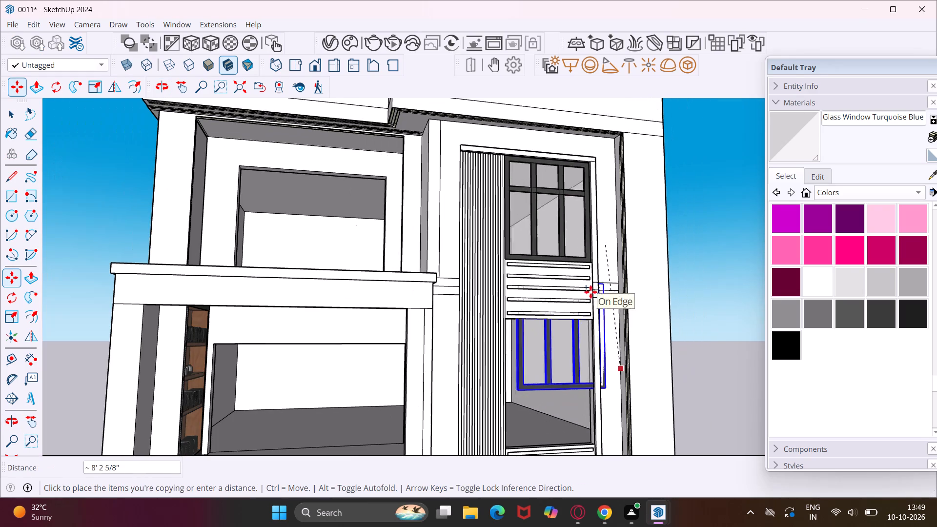
left_click(613, 424)
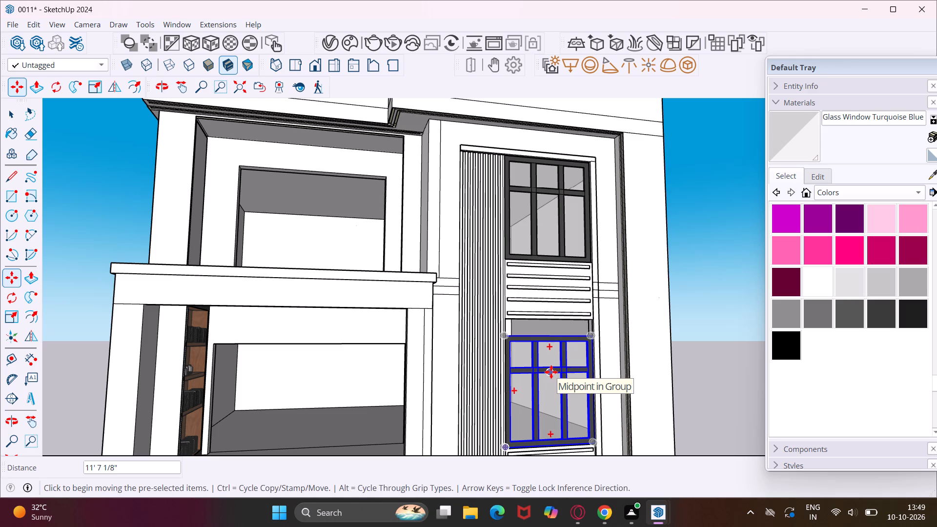
key("Escape")
key("space")
Scale the middle window copy upward by about 1.16 so its top meets the underside of the upper slatted band.
left_click(551, 372)
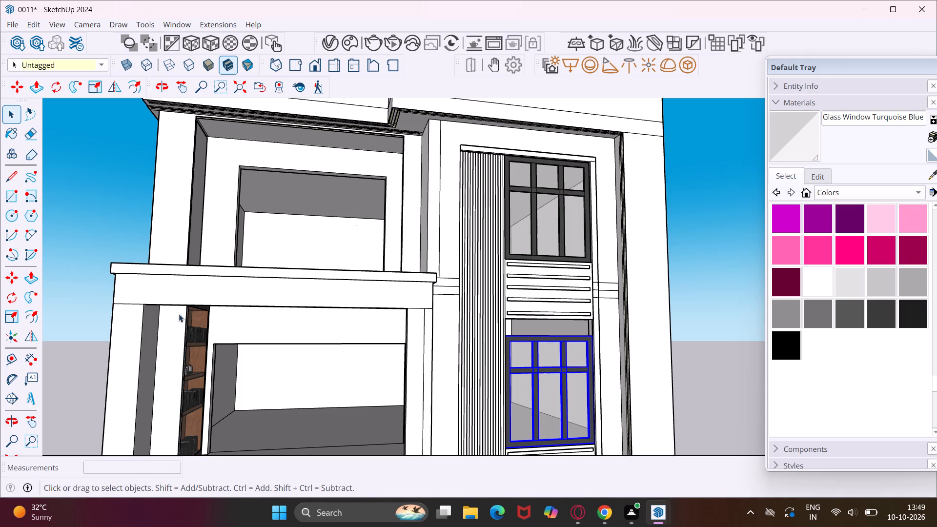
left_click(11, 314)
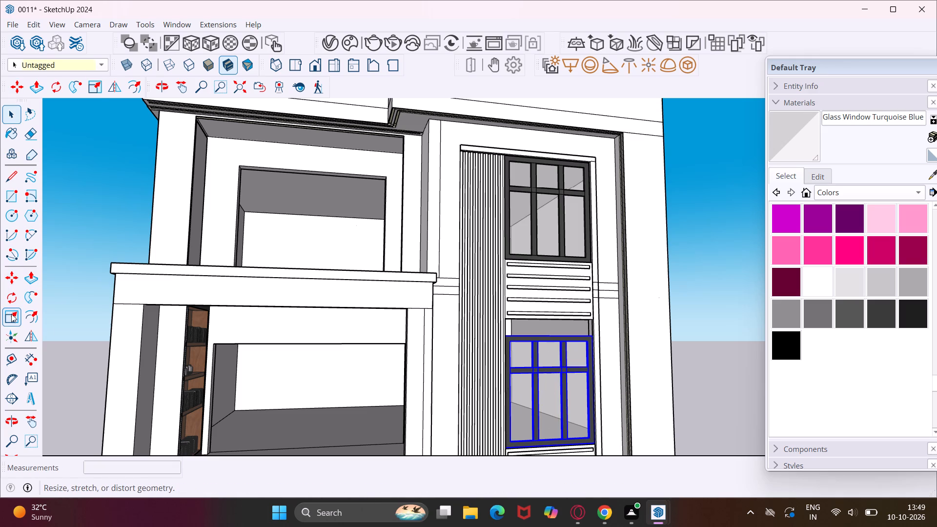
middle_click_drag(519, 332, 523, 408)
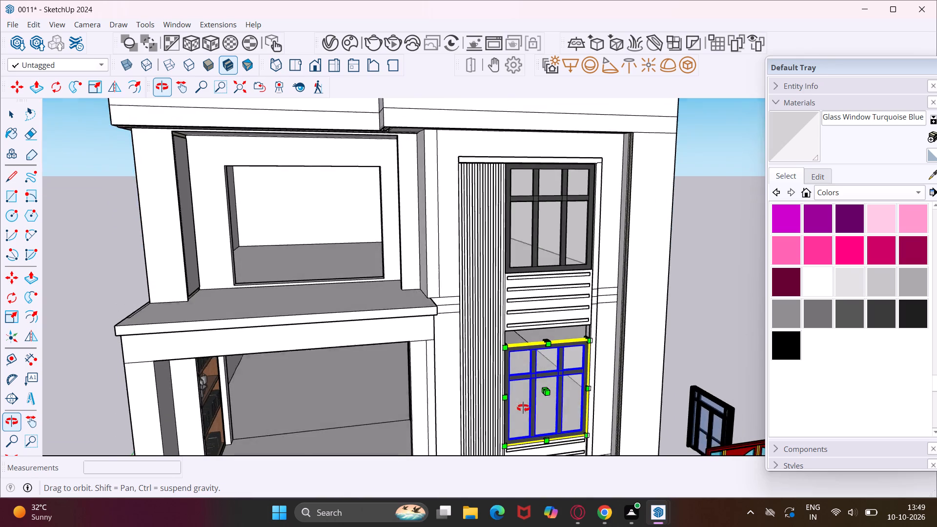
middle_click_drag(523, 408, 526, 417)
scroll(550, 341, "up", 11)
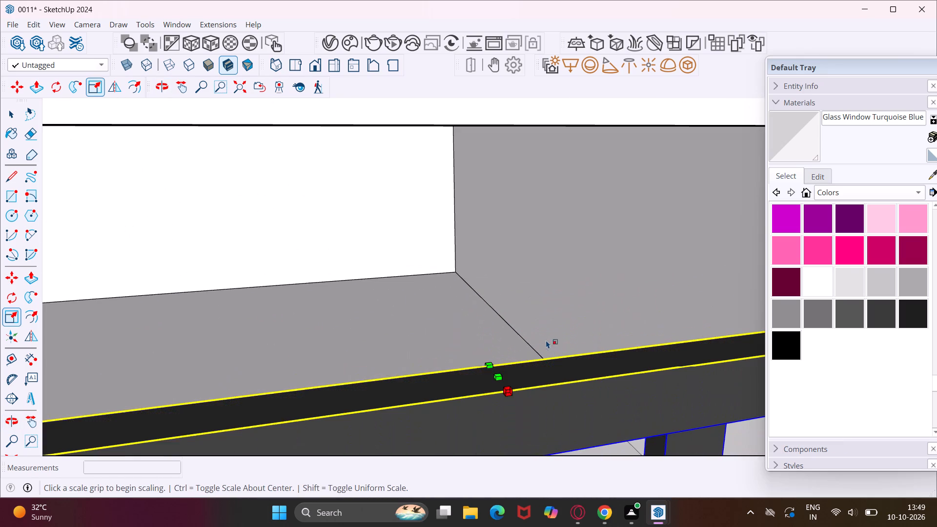
left_click(494, 377)
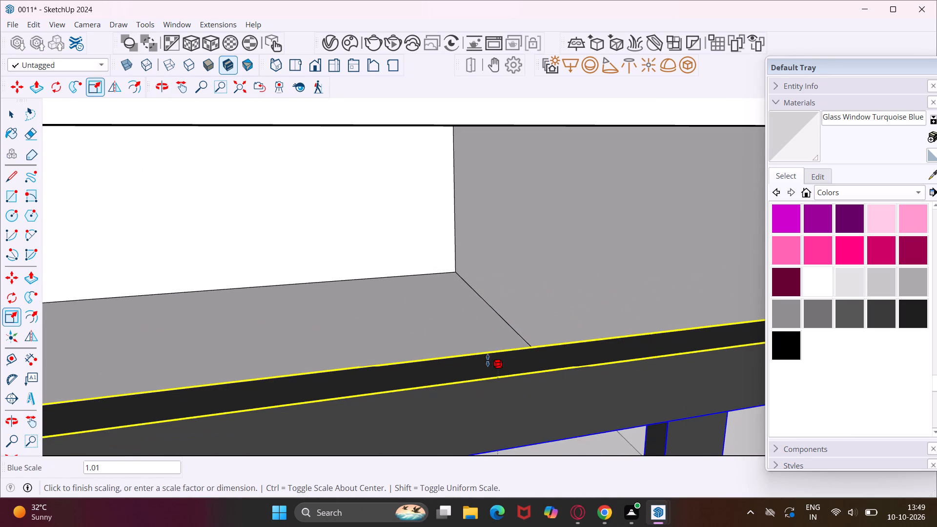
scroll(488, 360, "down", 16)
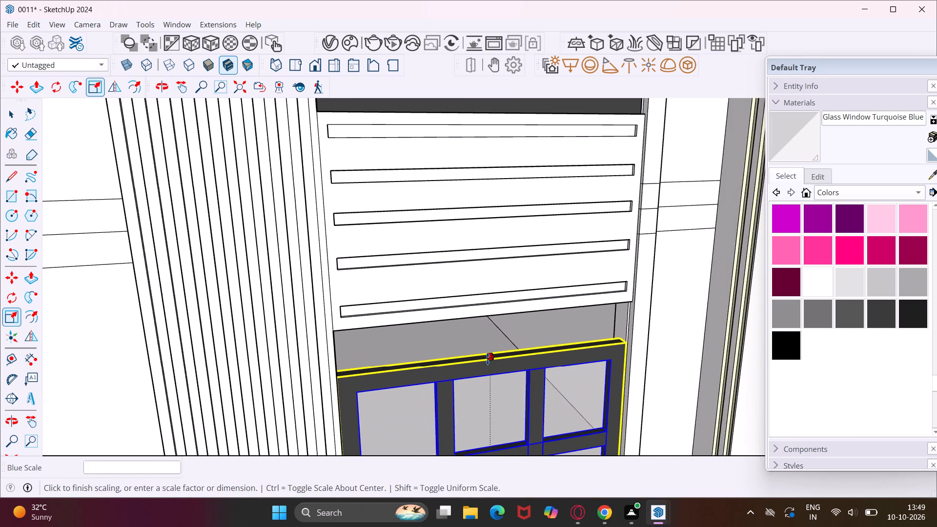
scroll(488, 359, "down", 2)
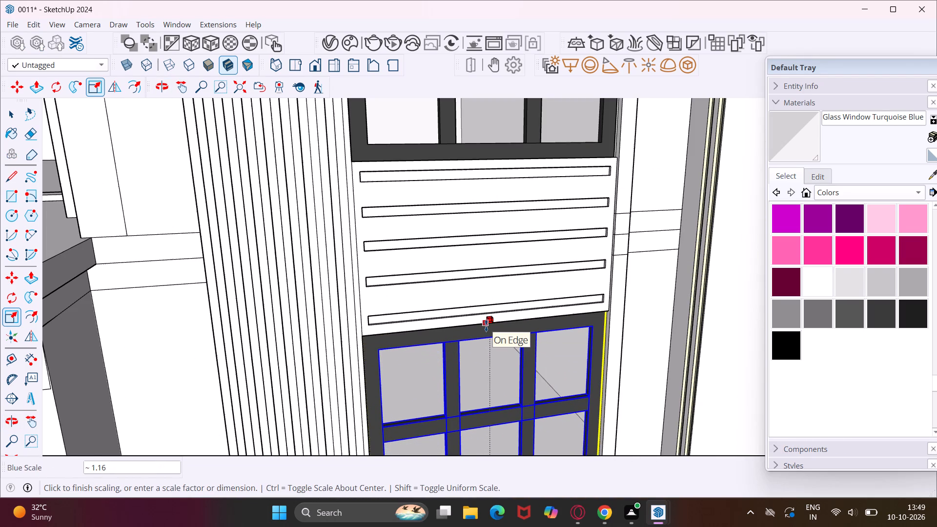
left_click(486, 325)
Examine the stretched middle window's fit between the slatted bands and the whole facade from several angles.
middle_click_drag(486, 325, 462, 239)
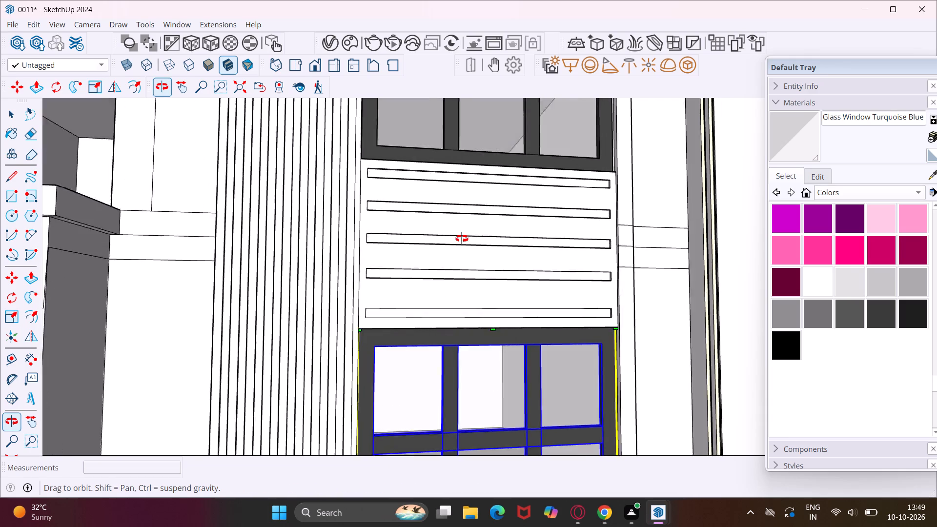
middle_click_drag(462, 239, 465, 182)
scroll(486, 376, "down", 14)
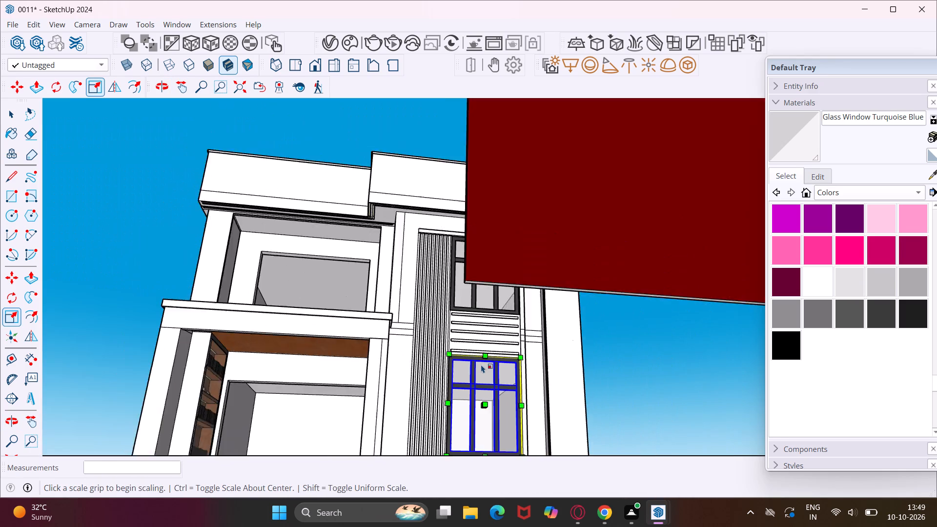
scroll(481, 365, "down", 4)
middle_click_drag(478, 422, 492, 463)
scroll(468, 404, "down", 5)
middle_click_drag(468, 402, 480, 451)
scroll(477, 405, "up", 4)
middle_click_drag(477, 405, 450, 415)
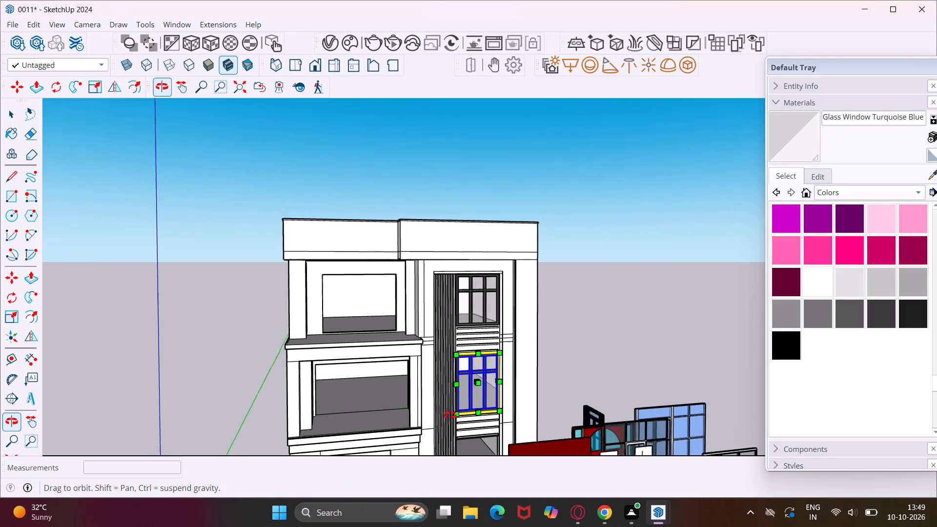
middle_click_drag(450, 415, 366, 422)
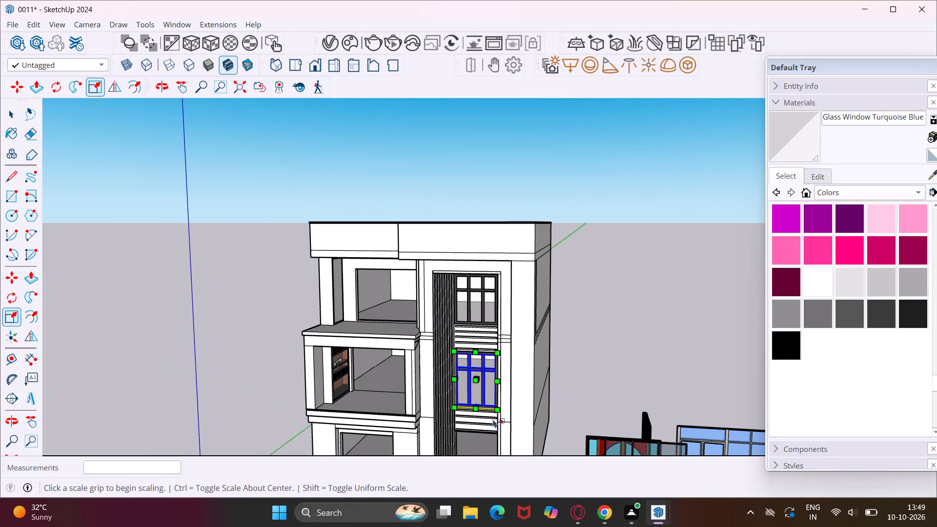
scroll(492, 412, "up", 3)
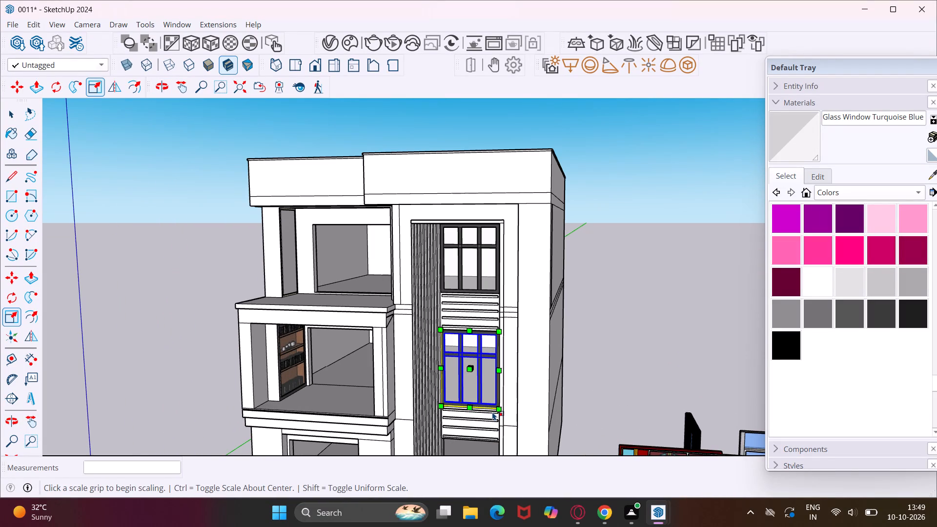
Paint the white strip along the inner frame edge of the middle-floor bookshelf with the Glass Window Turquoise Blue material.
scroll(293, 369, "up", 14)
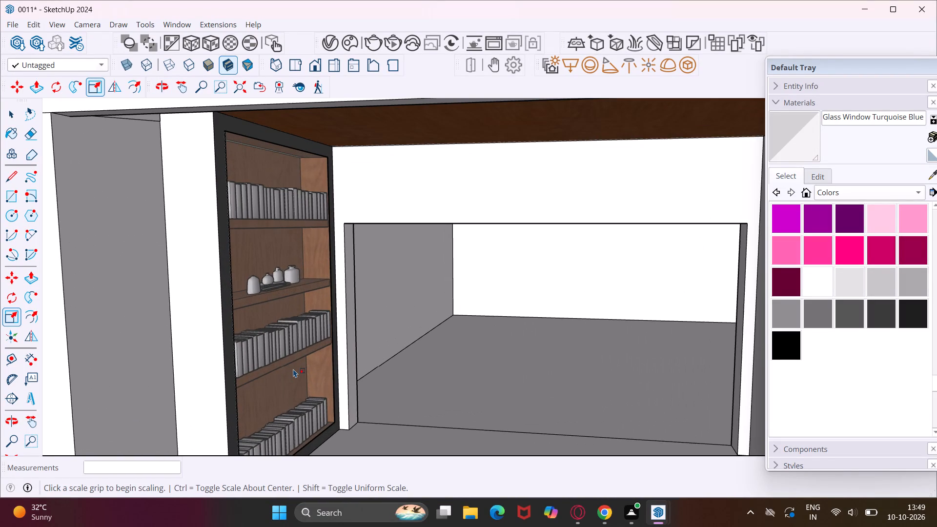
middle_click_drag(261, 314, 309, 318)
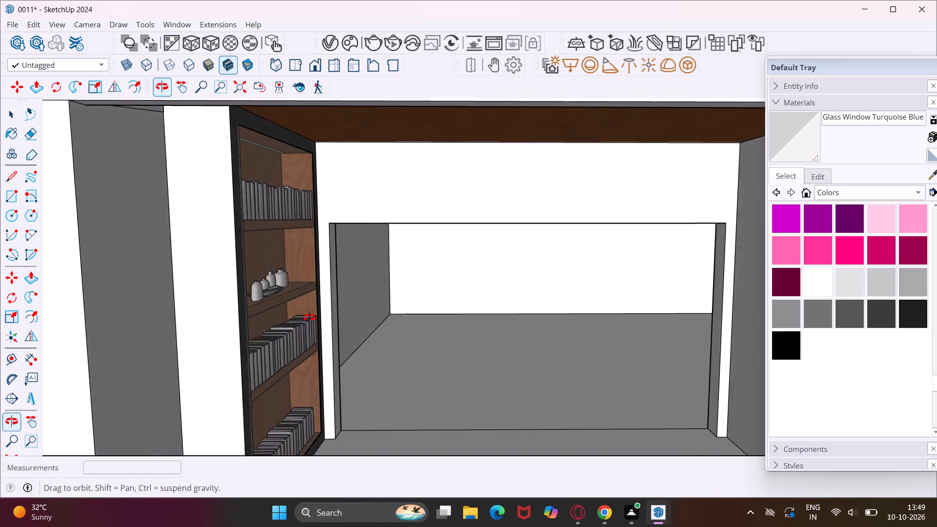
middle_click_drag(309, 318, 293, 332)
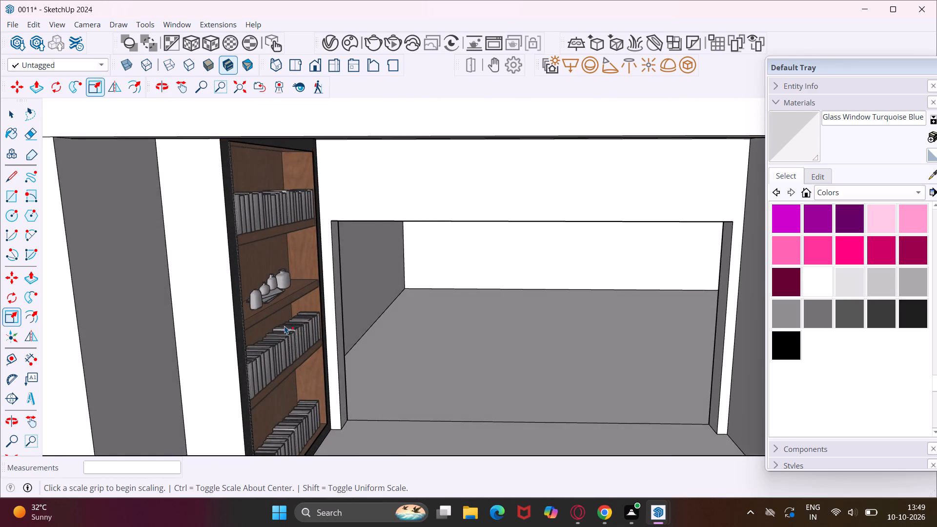
scroll(285, 325, "down", 14)
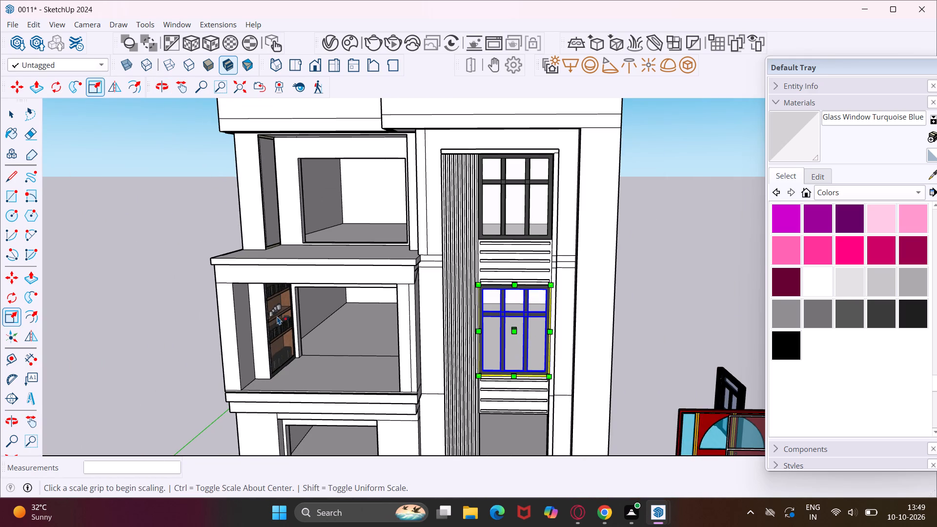
scroll(277, 316, "down", 3)
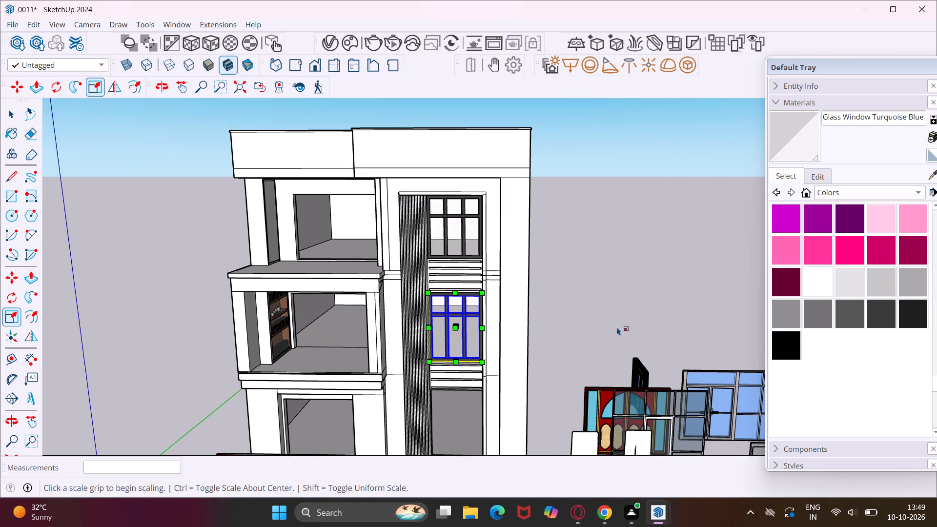
left_click(789, 139)
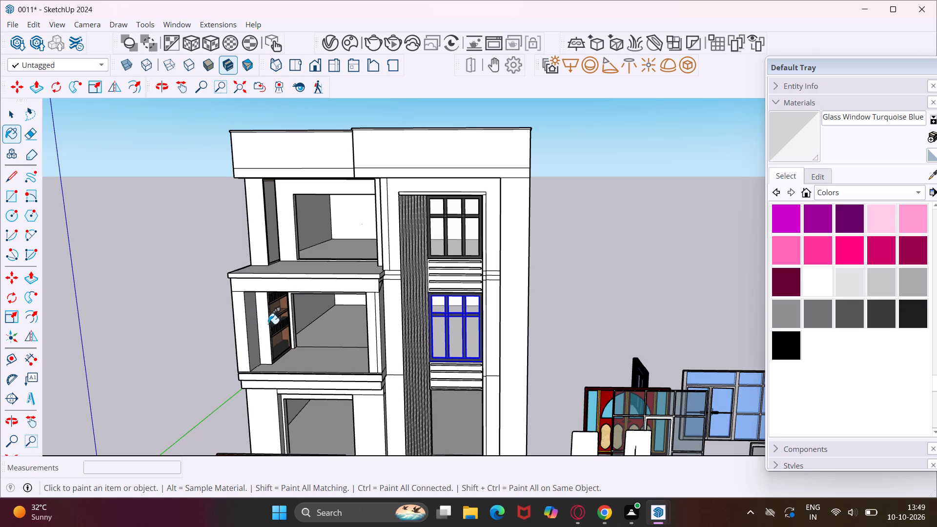
scroll(271, 325, "up", 18)
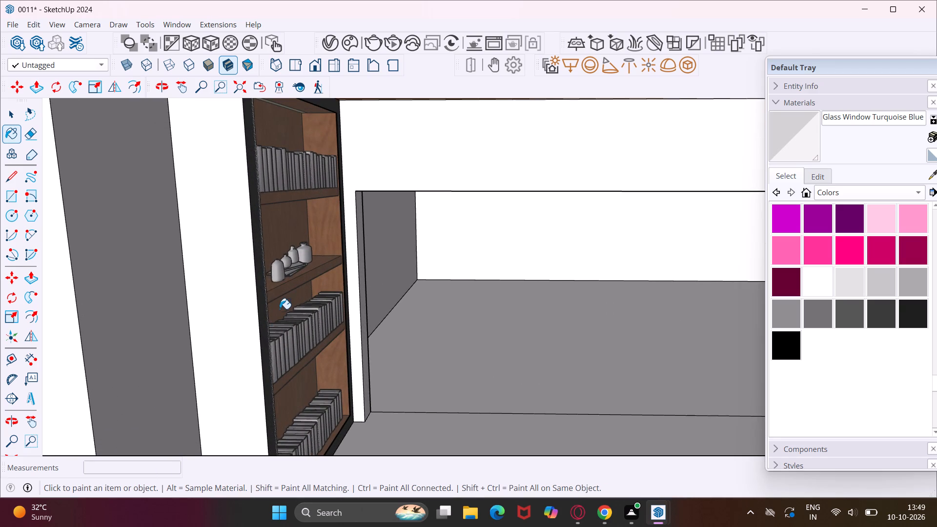
left_click(285, 302)
double_click(288, 296)
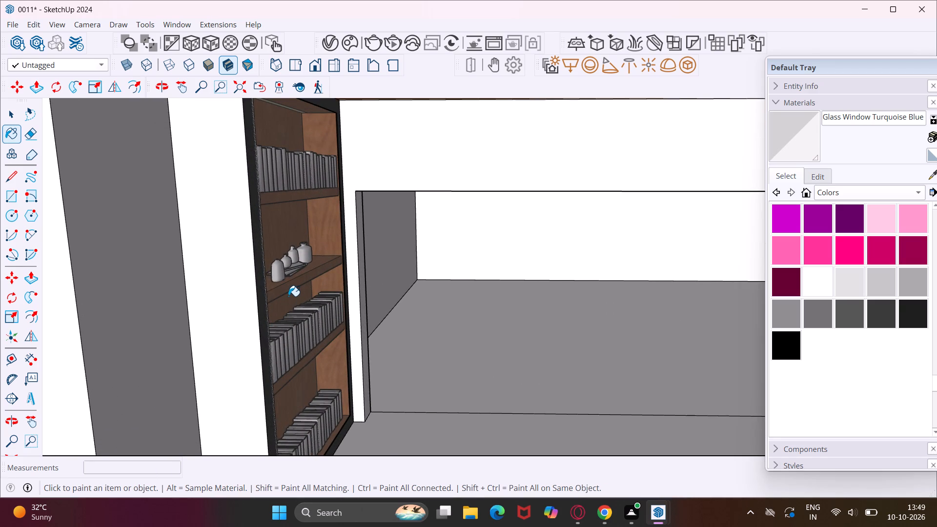
scroll(288, 296, "up", 4)
left_click(288, 296)
scroll(279, 299, "up", 8)
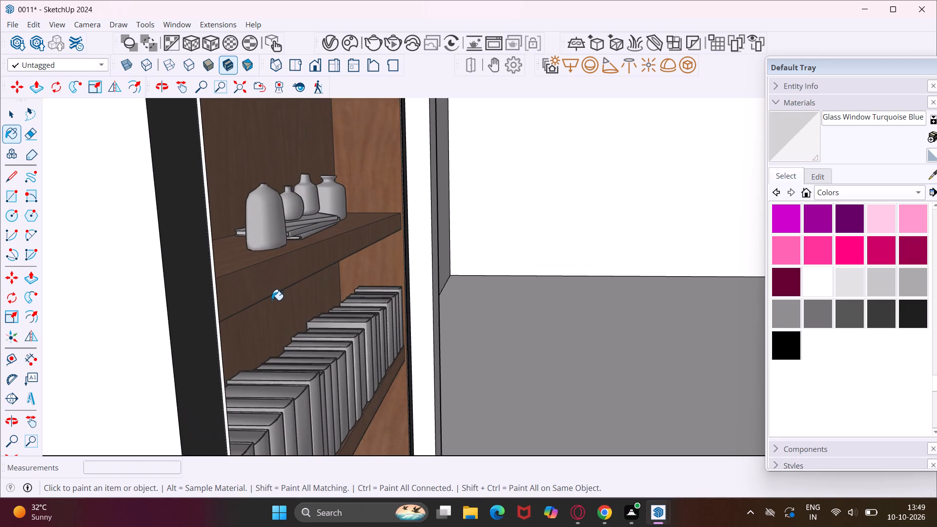
left_click(256, 307)
scroll(217, 326, "up", 6)
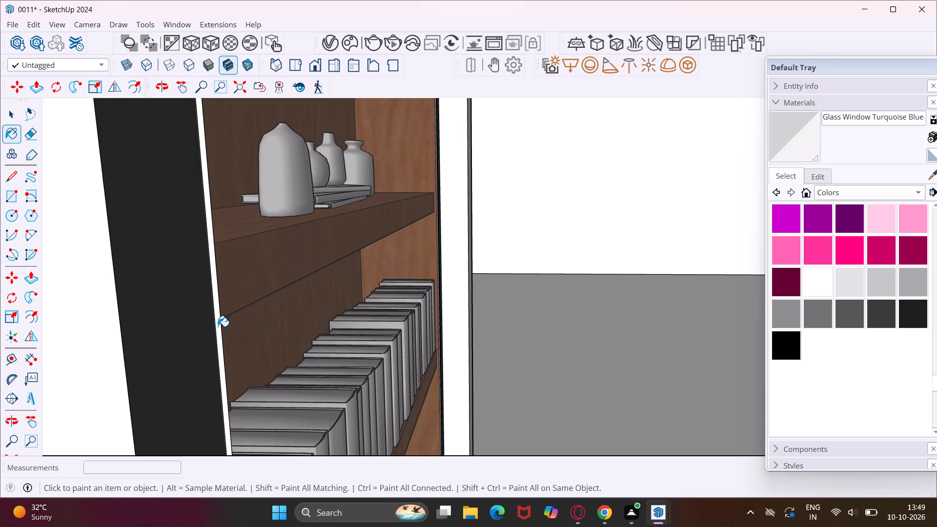
left_click(220, 326)
left_click(295, 309)
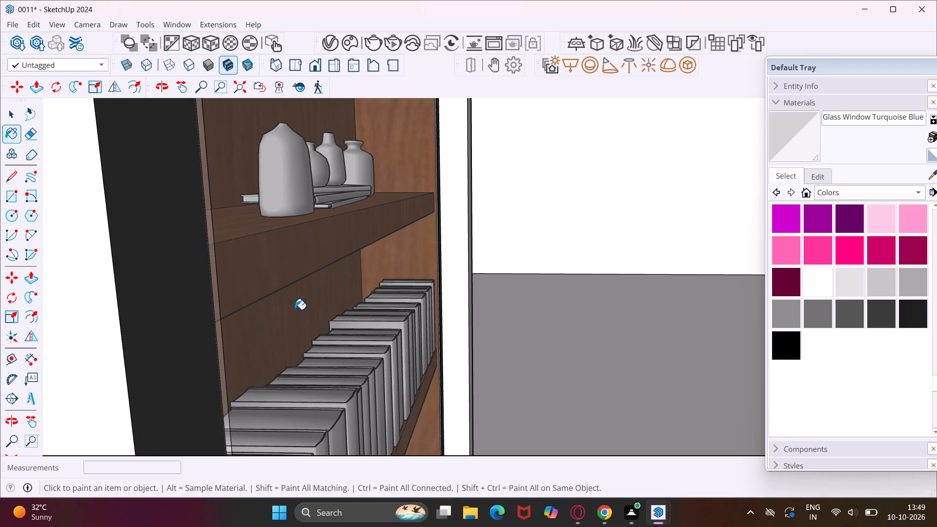
scroll(283, 308, "down", 12)
scroll(262, 300, "down", 13)
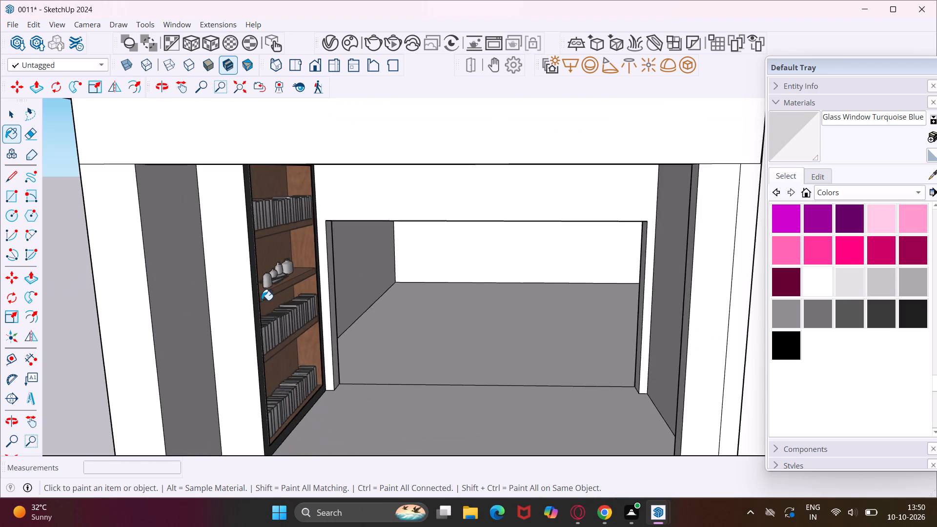
scroll(262, 300, "down", 16)
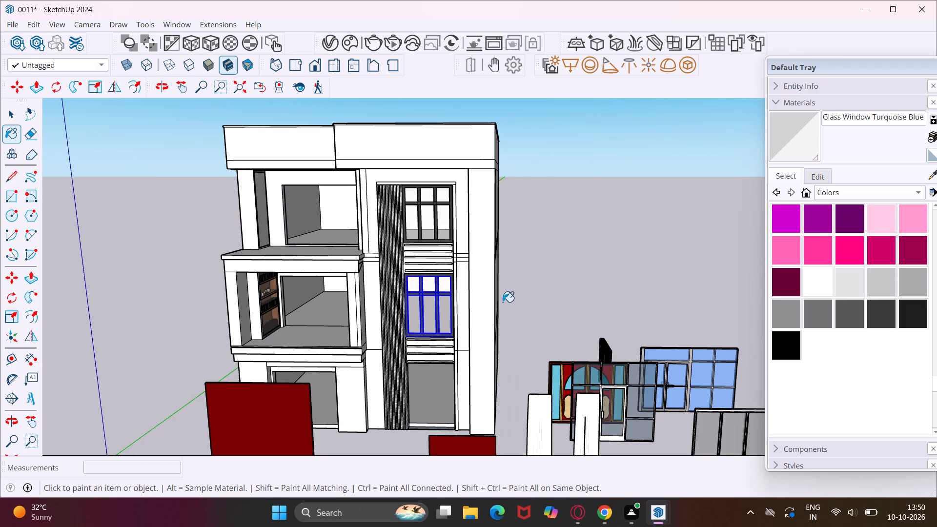
key("Escape")
key("space")
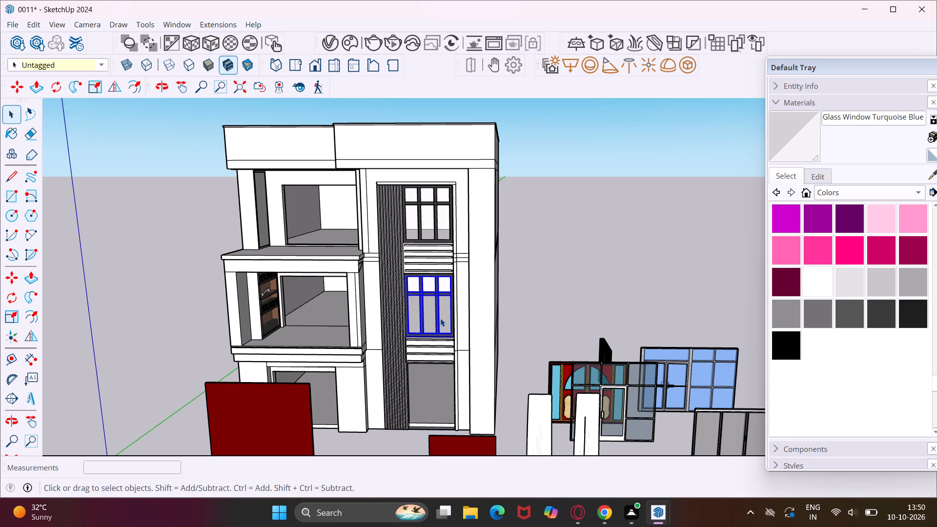
Copy the middle window group about 12' 2" straight down into the bottom opening below the lower slatted band.
middle_click_drag(440, 318, 495, 306)
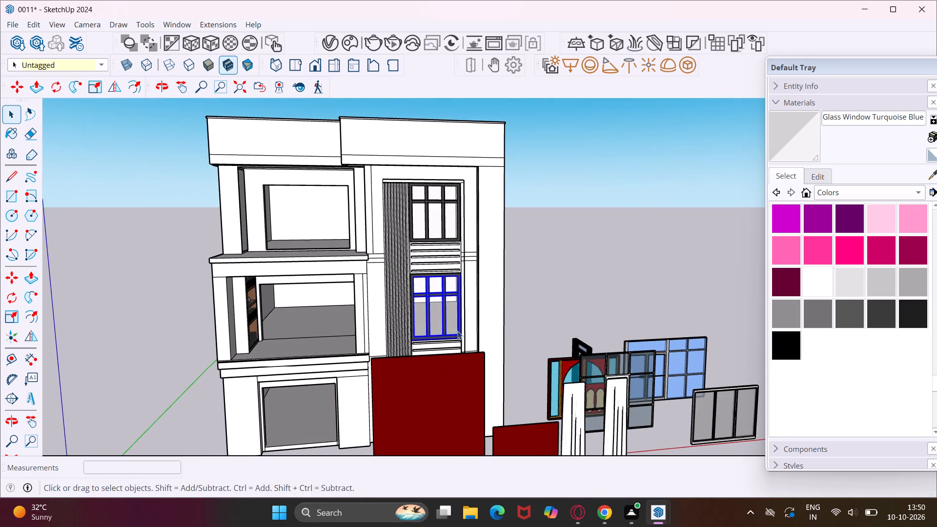
scroll(457, 331, "up", 4)
key("m")
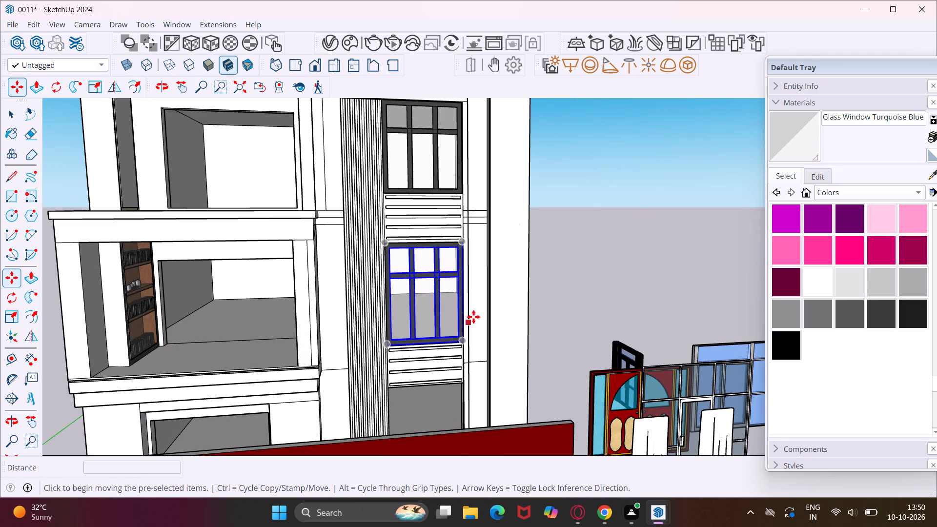
left_click(480, 305)
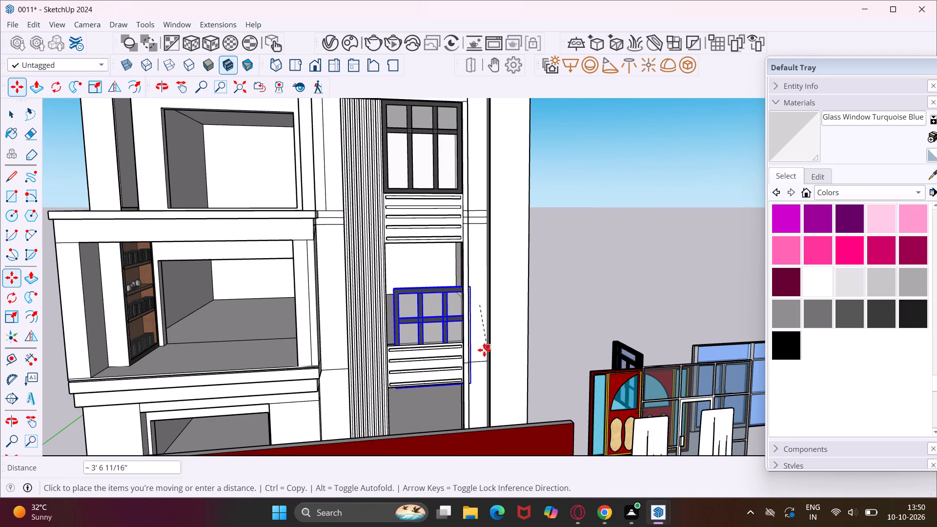
scroll(484, 350, "down", 8)
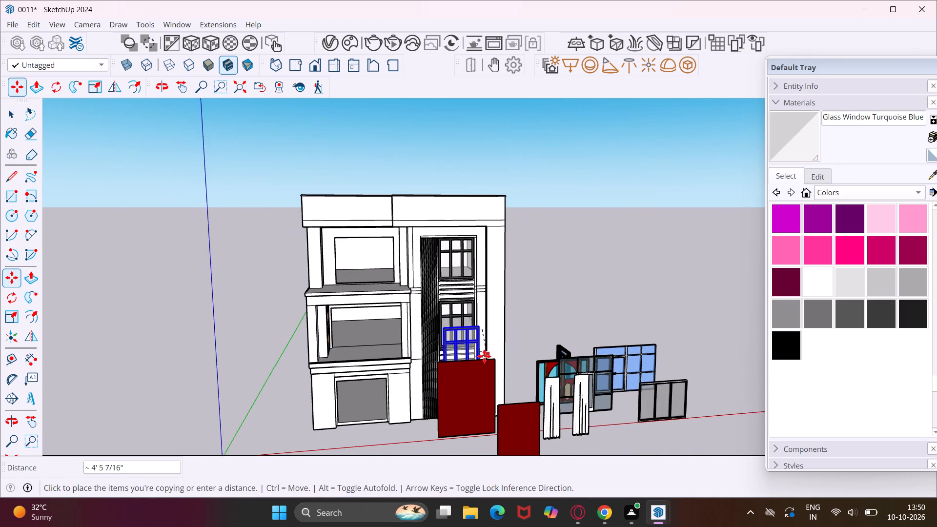
middle_click_drag(484, 357, 469, 404)
scroll(487, 385, "up", 5)
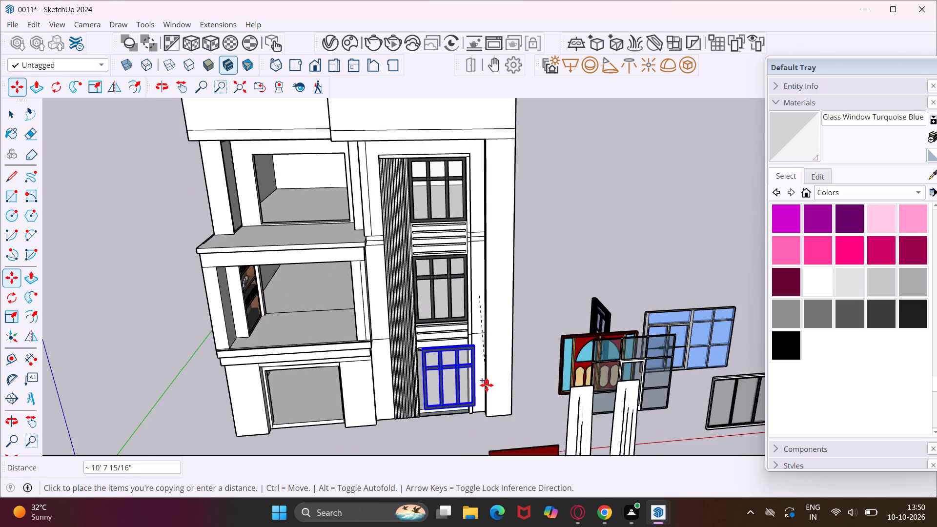
scroll(487, 385, "up", 7)
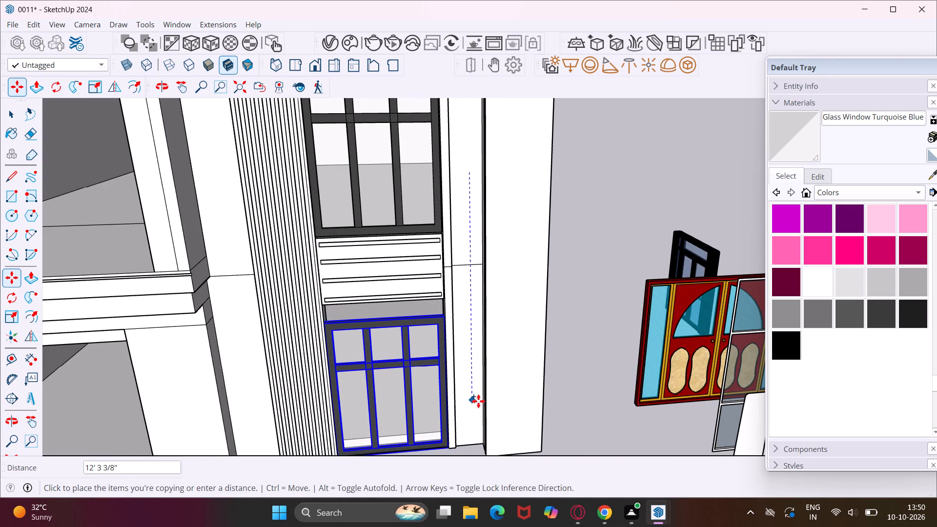
left_click(478, 400)
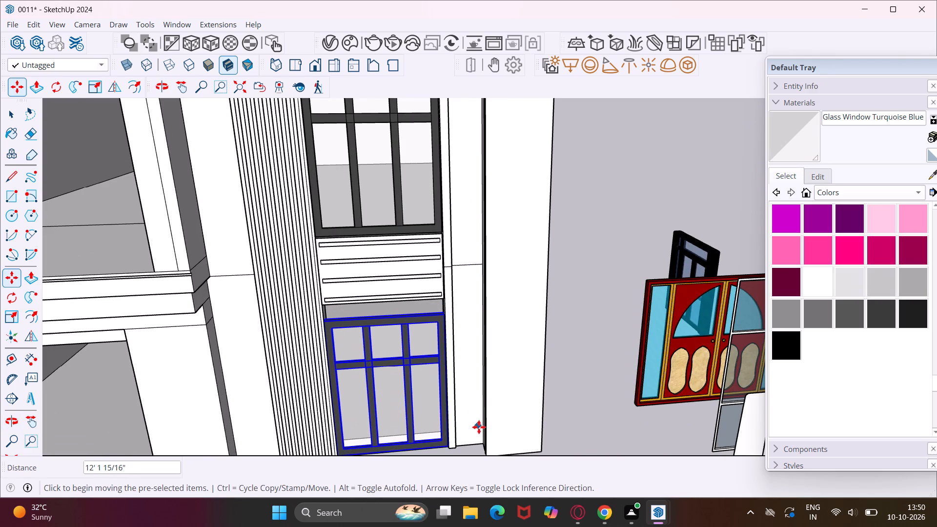
Move the bottom window copy 9/16" by its lower front corner so it meets the bottom corner of the opening.
middle_click_drag(443, 444, 490, 310)
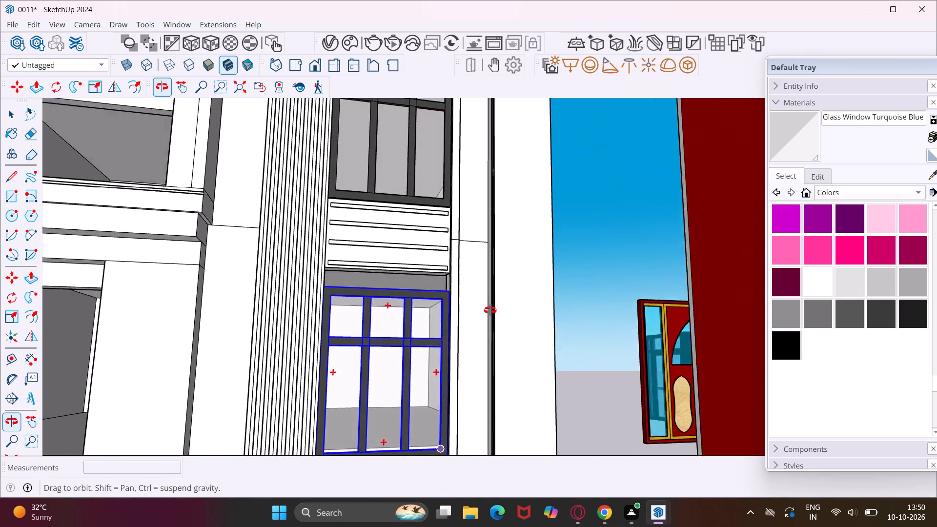
middle_click_drag(490, 310, 530, 258)
scroll(456, 431, "up", 8)
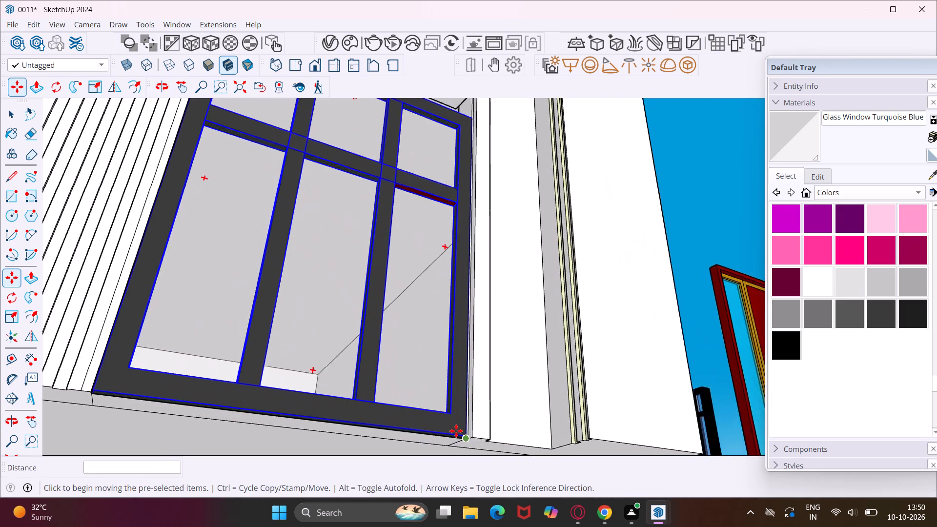
scroll(456, 431, "up", 5)
middle_click_drag(471, 442, 447, 449)
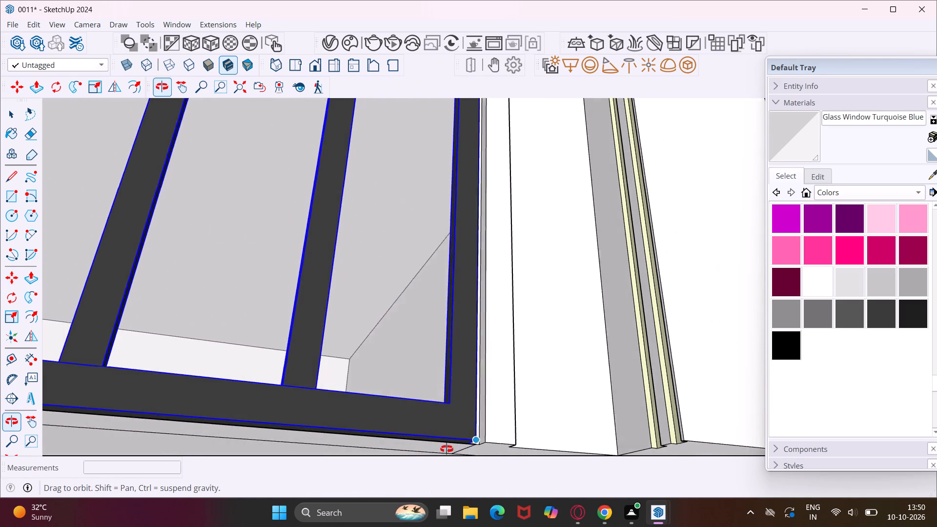
middle_click_drag(447, 449, 348, 461)
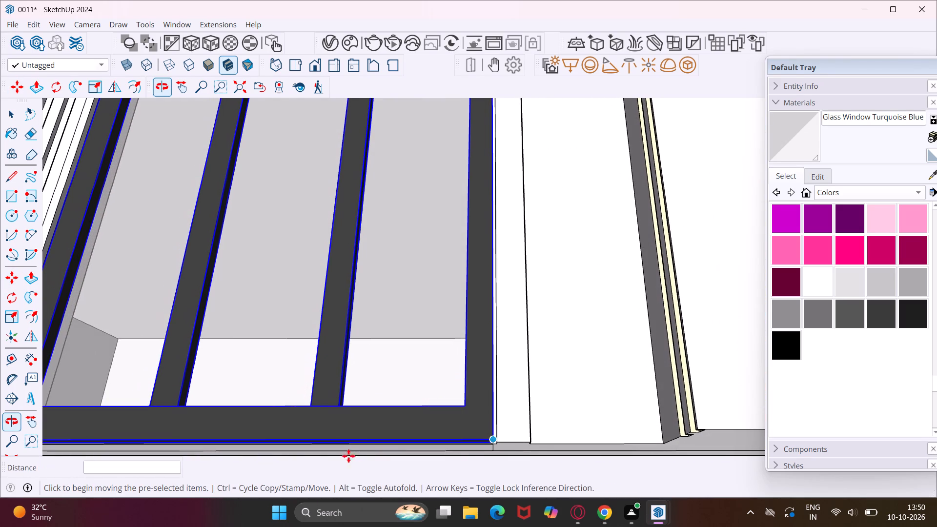
scroll(351, 444, "down", 4)
scroll(109, 445, "down", 1)
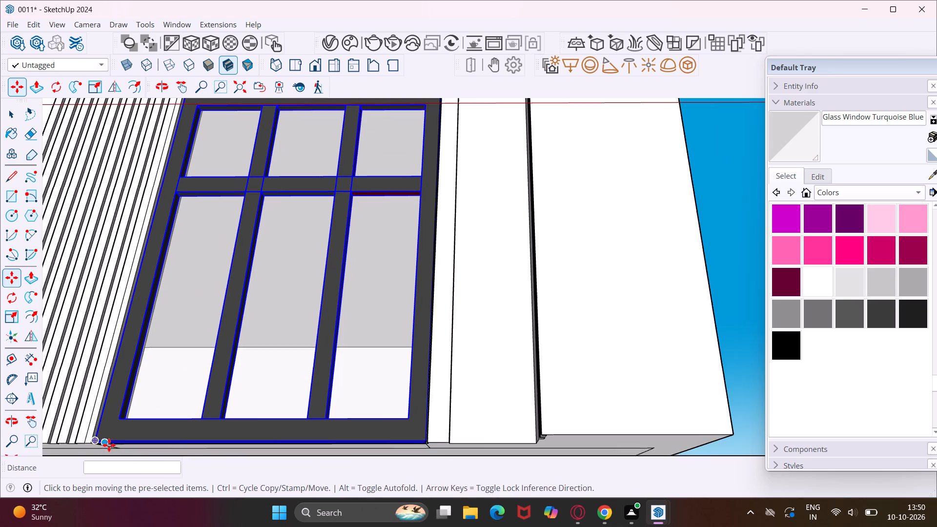
middle_click_drag(109, 445, 150, 414)
scroll(150, 414, "down", 8)
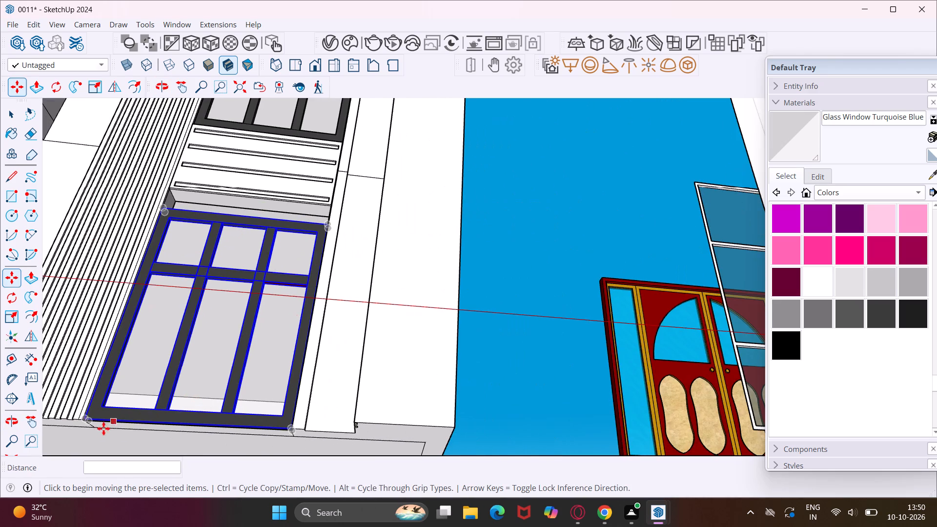
scroll(86, 431, "up", 20)
scroll(86, 431, "up", 5)
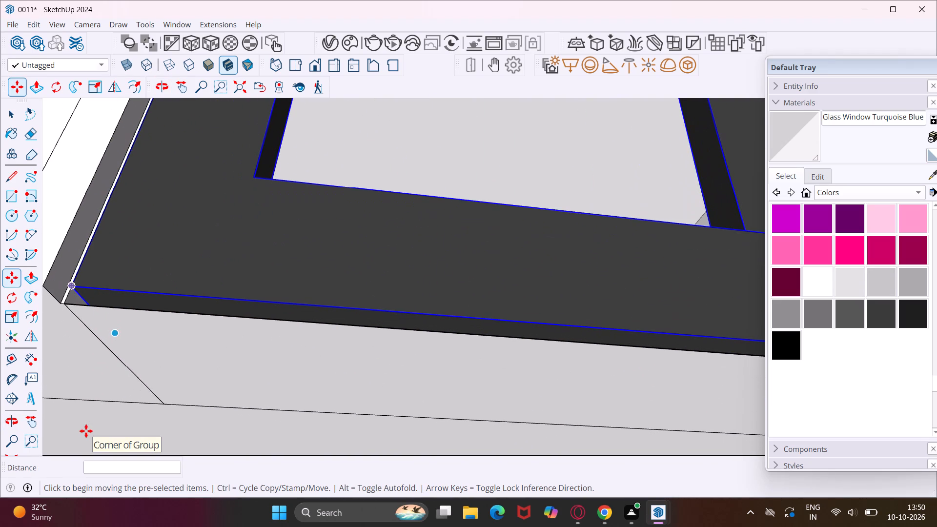
left_click(74, 286)
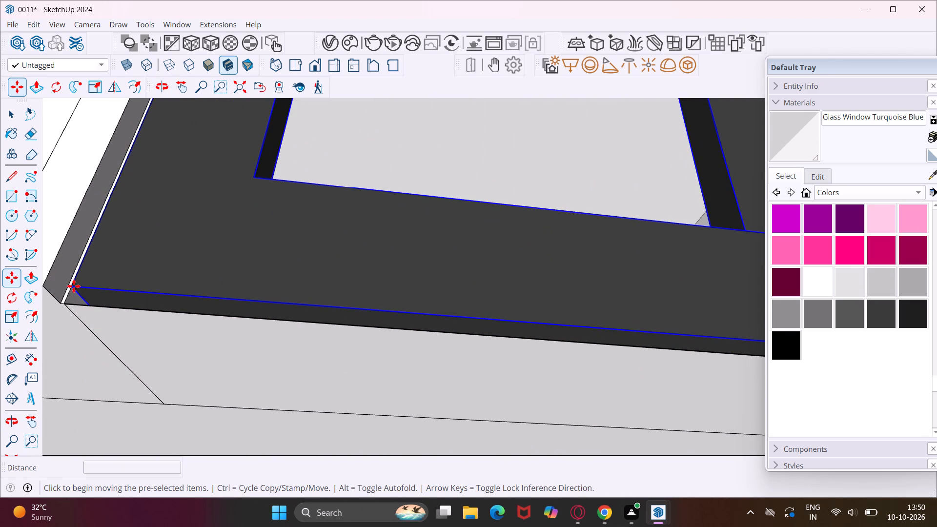
left_click(70, 304)
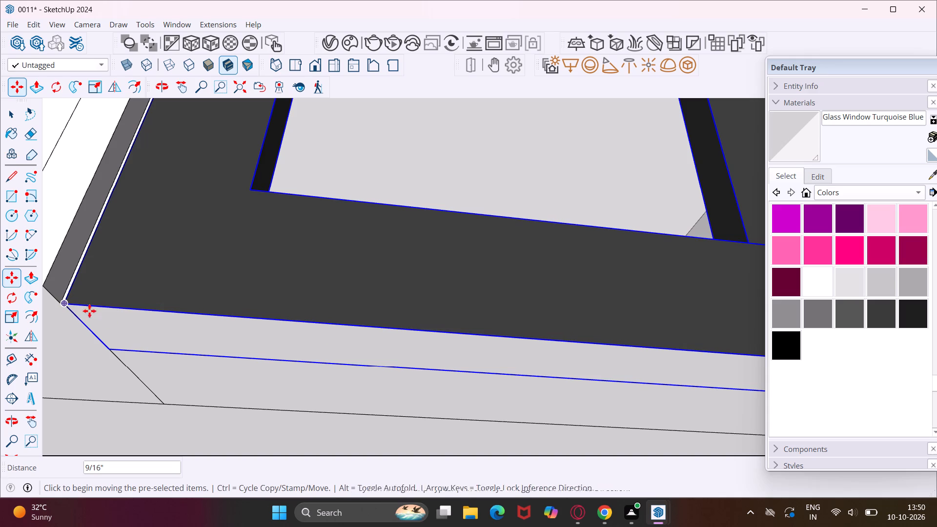
Scale the bottom window copy upward by about 1.12 so its top meets the underside of the lower slatted band.
middle_click_drag(263, 267, 233, 382)
scroll(219, 352, "down", 3)
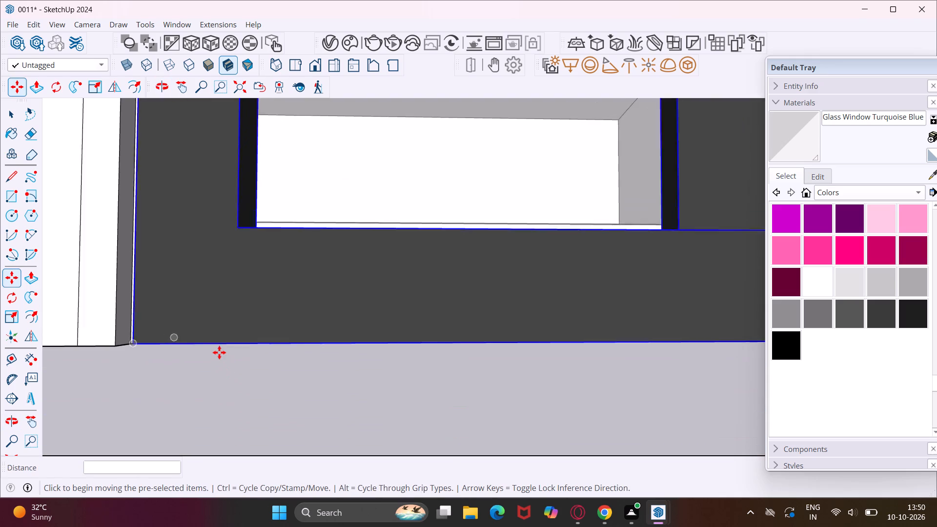
scroll(219, 352, "down", 20)
scroll(221, 351, "down", 4)
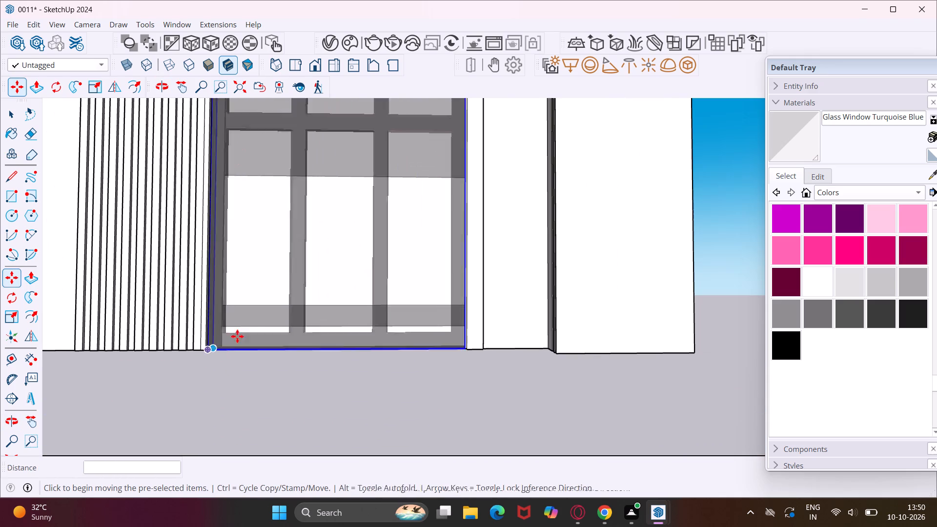
scroll(312, 273, "down", 1)
middle_click_drag(312, 273, 318, 368)
scroll(310, 338, "down", 8)
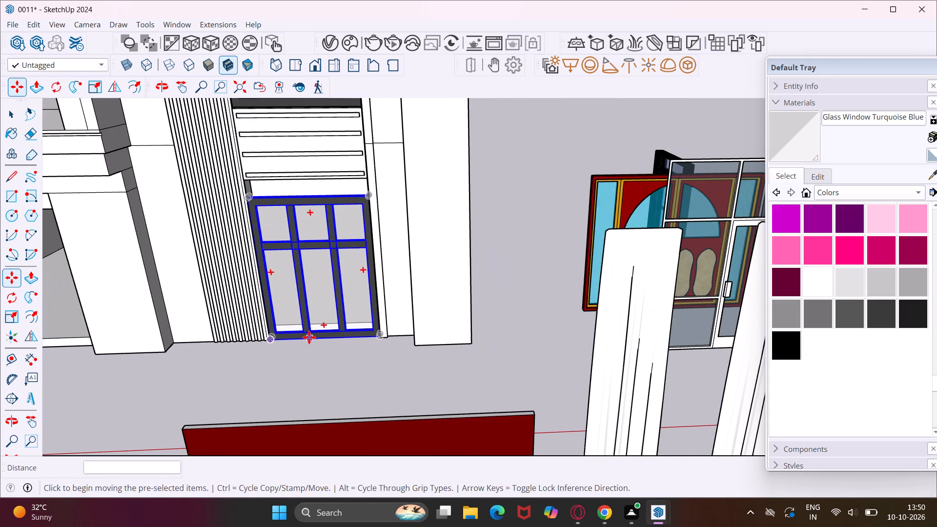
left_click(14, 320)
scroll(309, 194, "up", 7)
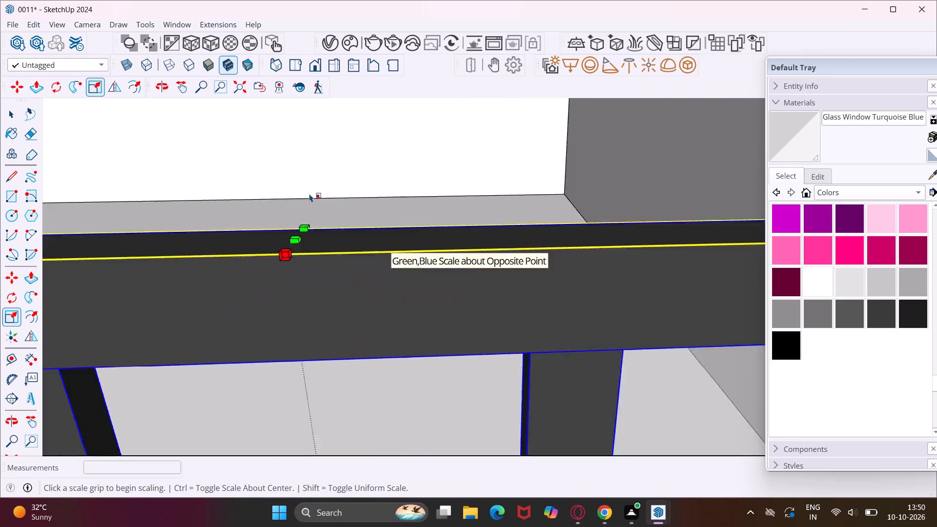
scroll(309, 194, "down", 3)
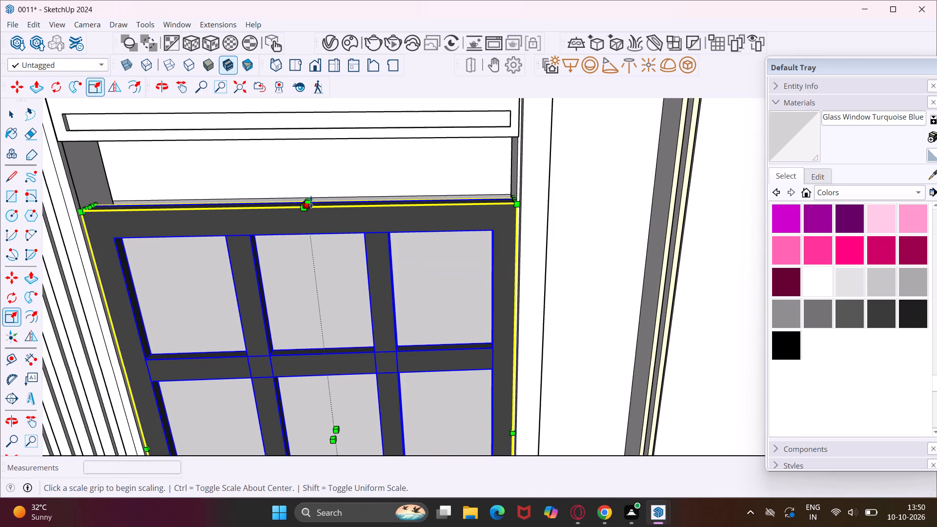
scroll(311, 204, "up", 4)
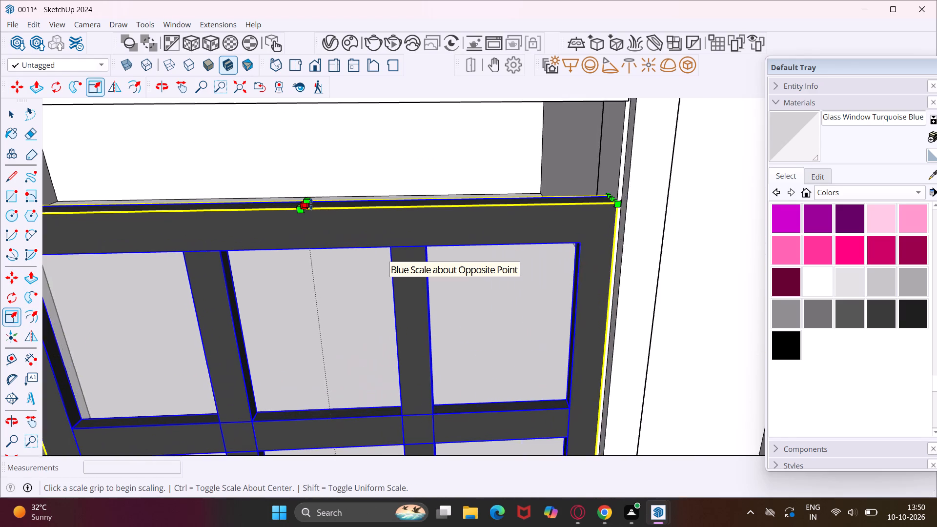
scroll(311, 204, "up", 3)
left_click(310, 204)
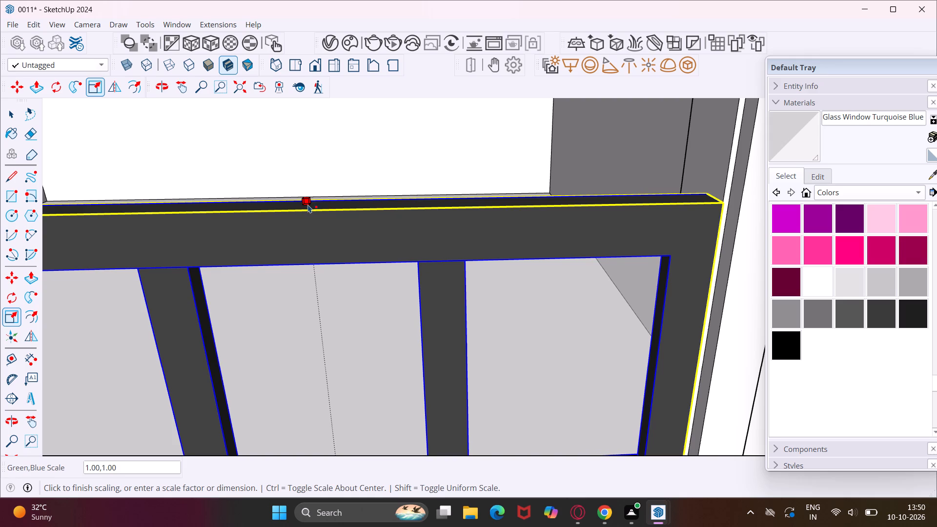
key("Escape")
scroll(308, 204, "up", 4)
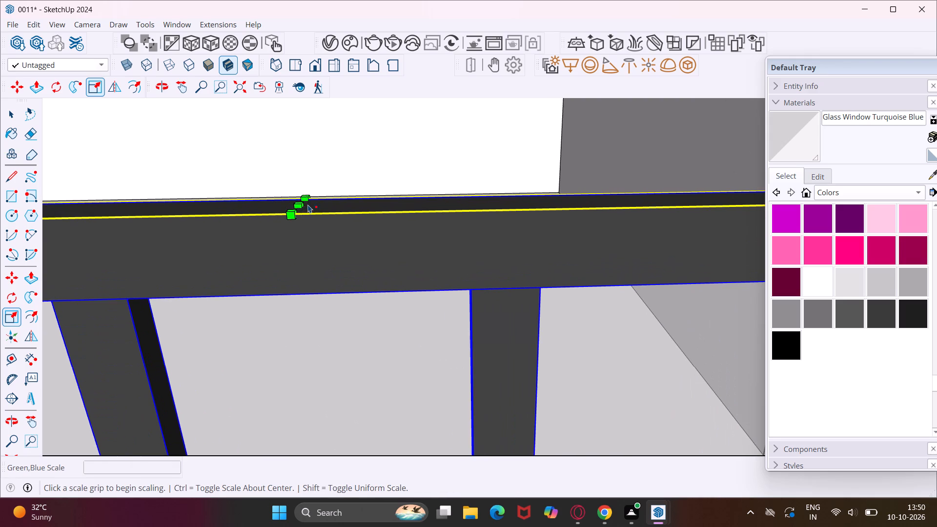
left_click(301, 205)
scroll(301, 205, "down", 10)
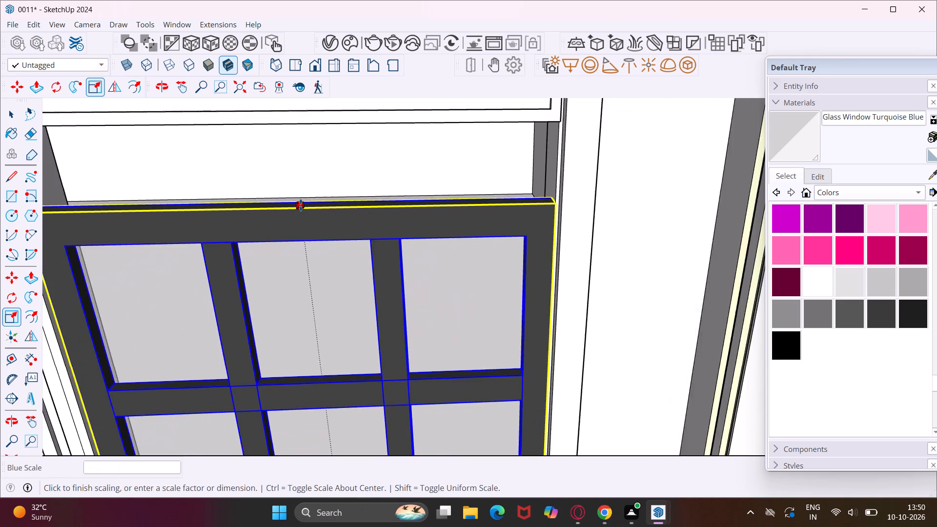
scroll(301, 205, "down", 4)
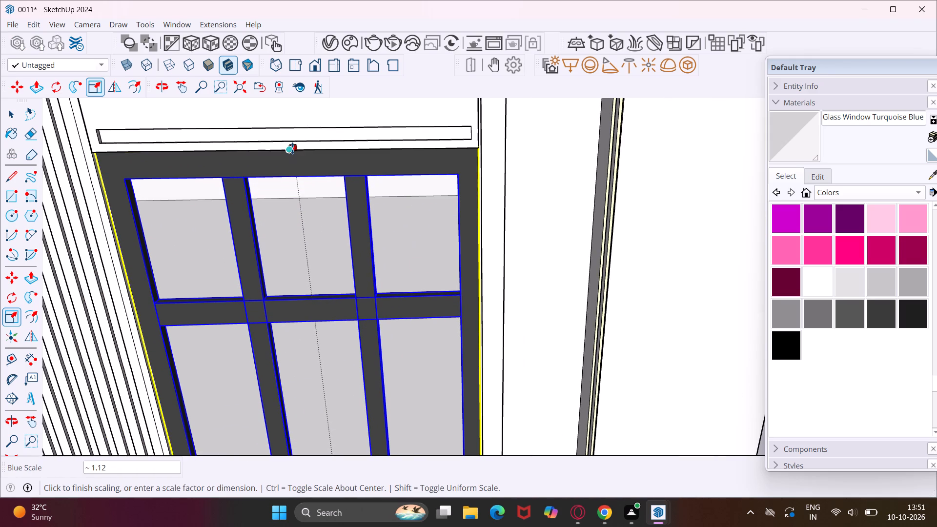
left_click(292, 147)
Deselect the stretched bottom window and examine its fit below the slatted band and the surrounding facade.
middle_click_drag(306, 204, 391, 122)
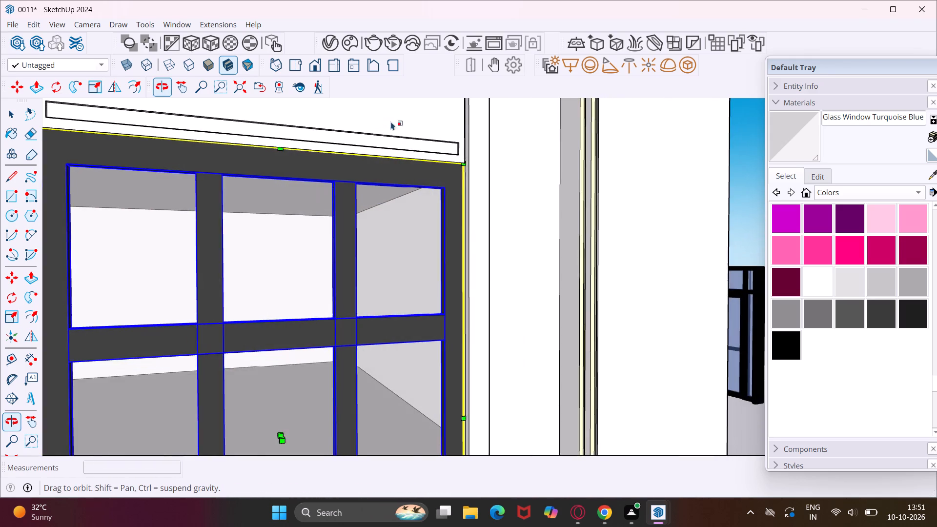
scroll(359, 171, "down", 11)
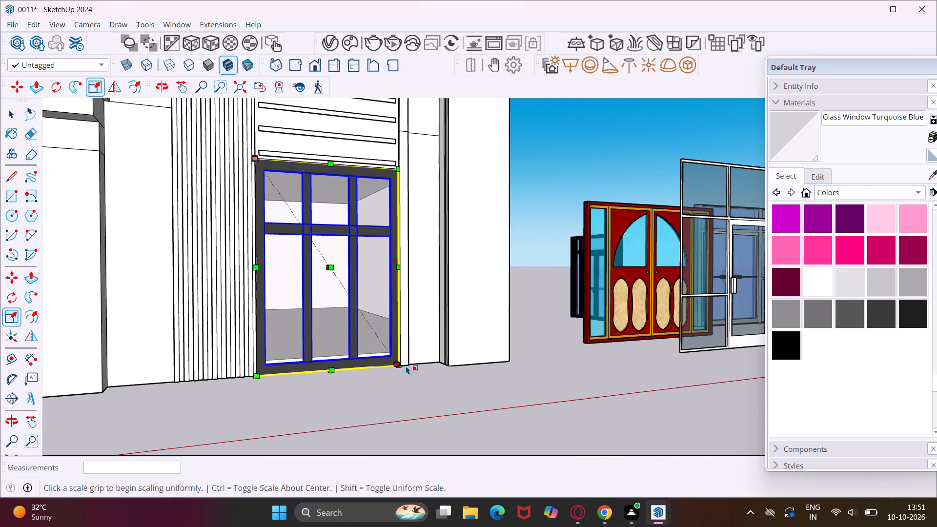
left_click(489, 399)
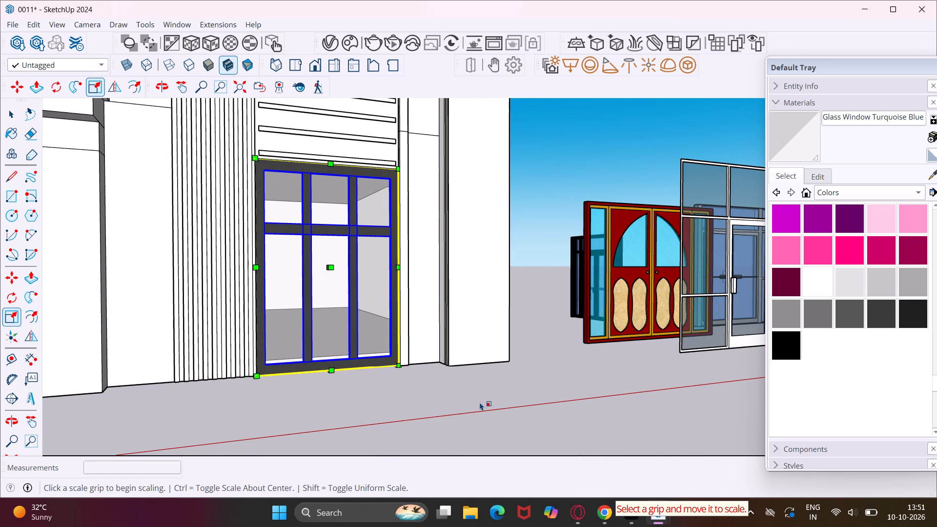
key("Escape")
scroll(409, 385, "down", 4)
middle_click_drag(397, 379, 412, 382)
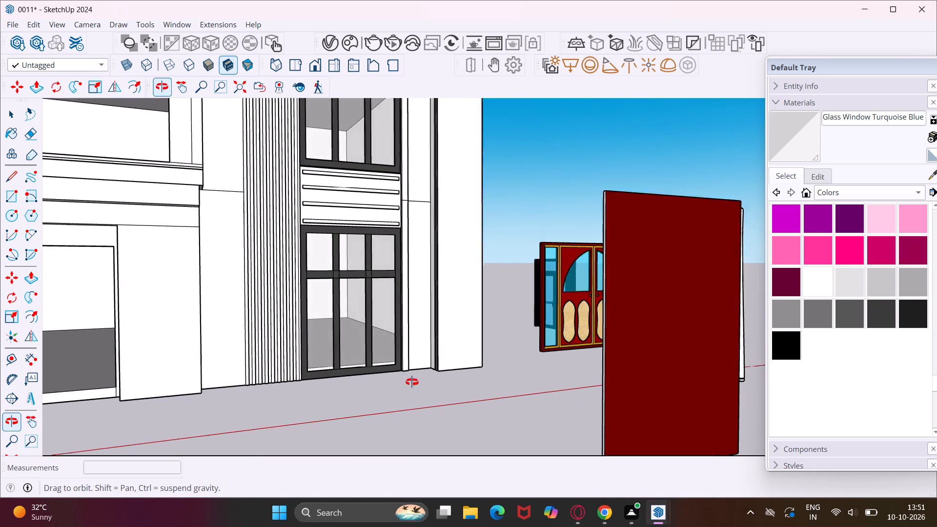
middle_click_drag(412, 382, 529, 415)
Move one of the freestanding white curtains about 22' 1" over to the facade, in front of the bottom window bay.
left_click(679, 340)
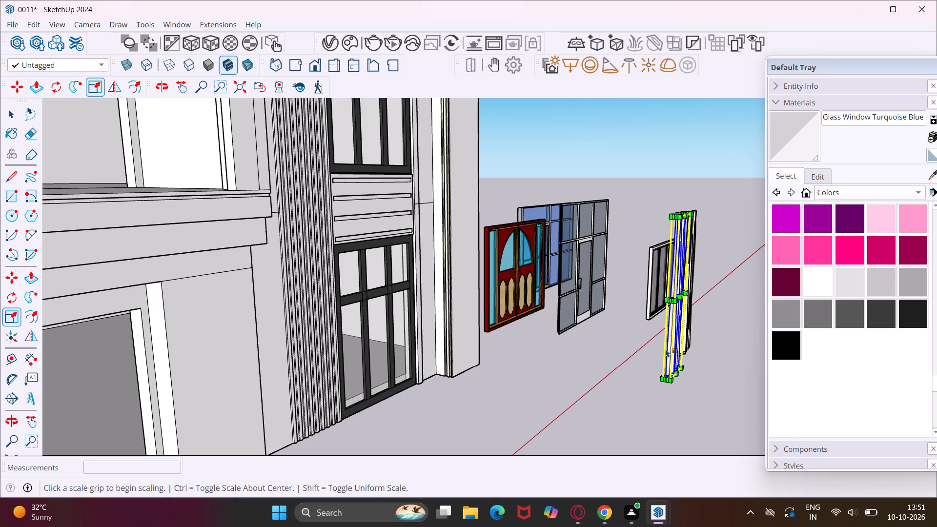
key("m")
scroll(679, 218, "up", 4)
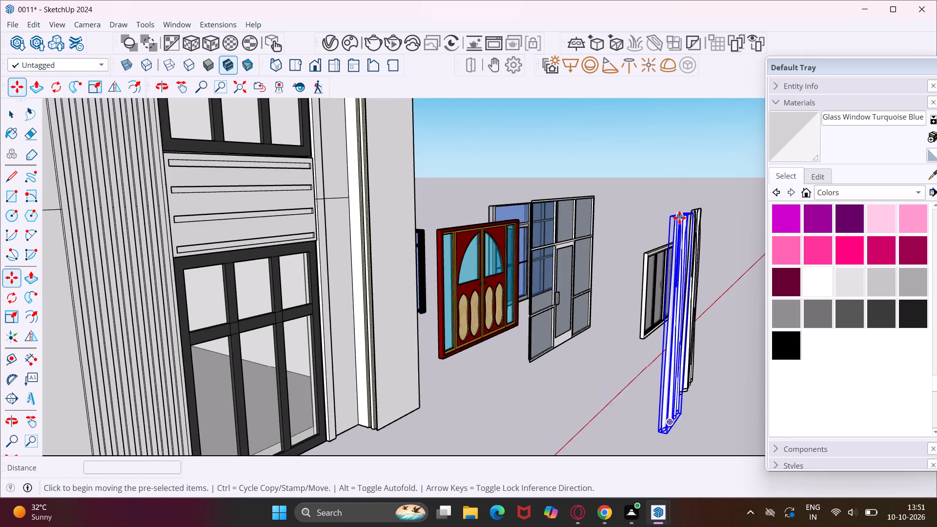
scroll(679, 218, "up", 12)
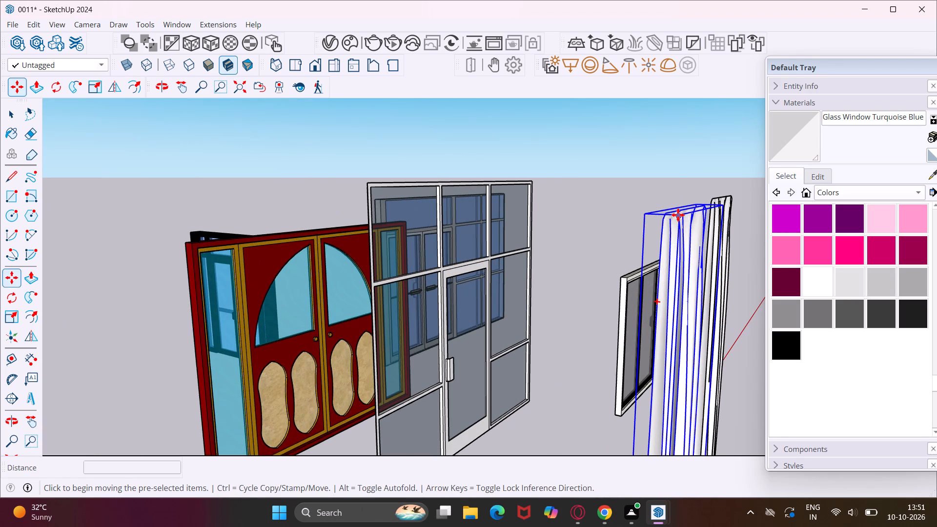
left_click(679, 216)
scroll(629, 226, "down", 11)
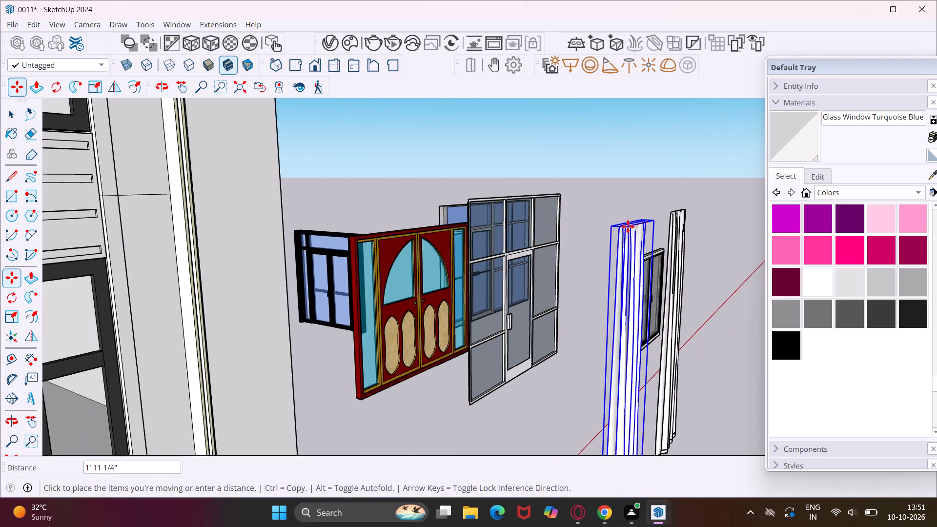
scroll(628, 226, "down", 5)
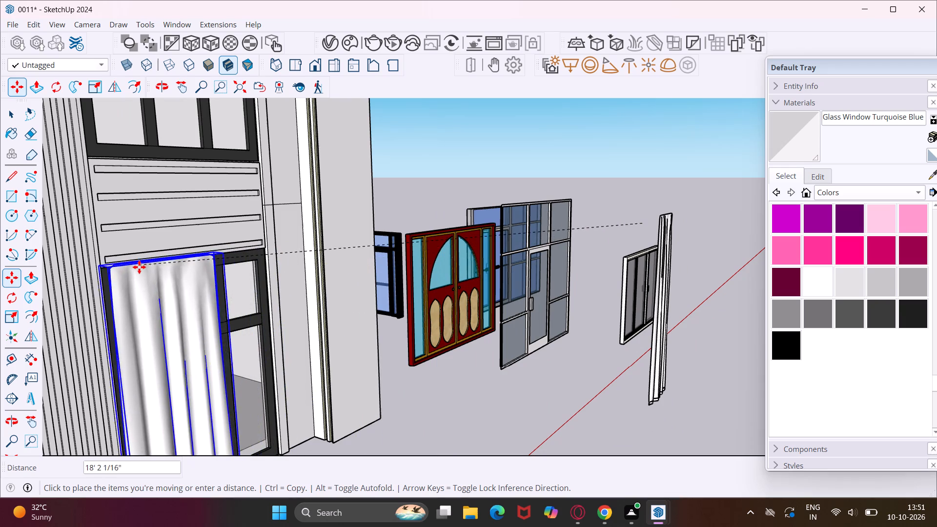
scroll(136, 267, "up", 7)
middle_click_drag(136, 267, 217, 278)
scroll(217, 278, "down", 6)
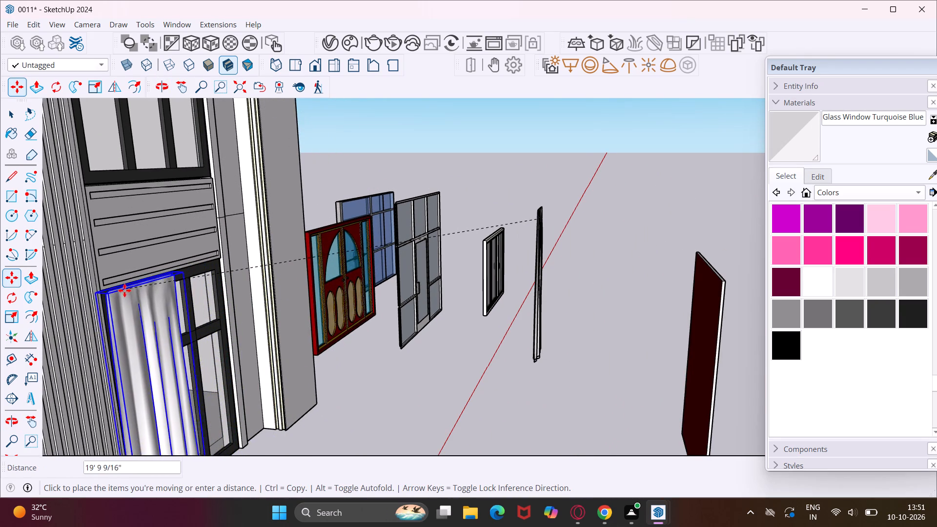
scroll(134, 289, "down", 1)
middle_click_drag(136, 289, 231, 290)
scroll(231, 290, "up", 1)
scroll(231, 290, "down", 2)
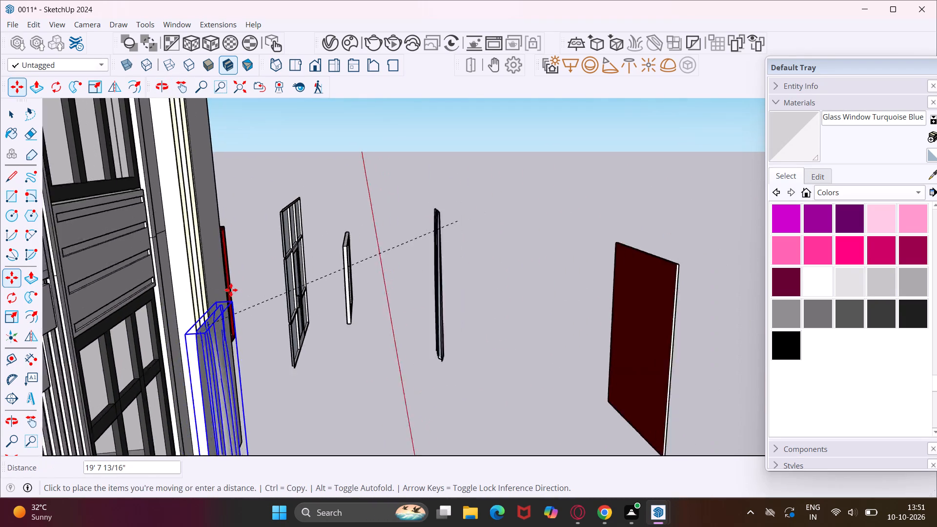
scroll(231, 290, "down", 5)
middle_click_drag(190, 314, 156, 310)
scroll(200, 307, "up", 8)
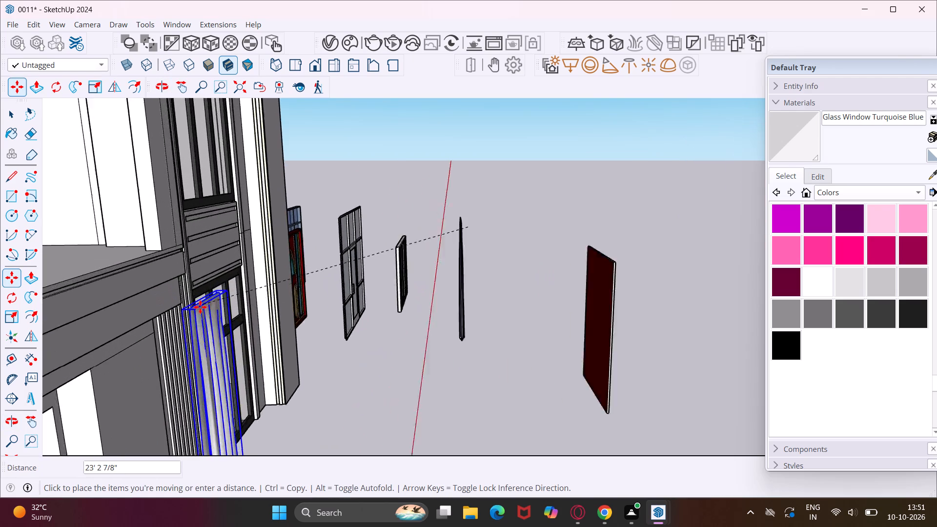
scroll(200, 307, "up", 17)
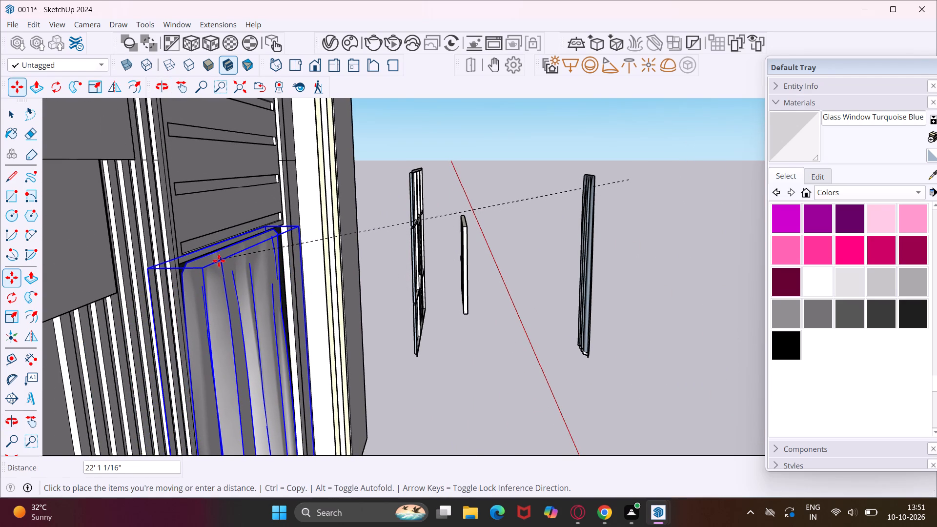
left_click(219, 261)
Move the white curtain about 5' 9" by its top corner onto the top frame of the bottom facade window.
middle_click_drag(272, 348, 80, 342)
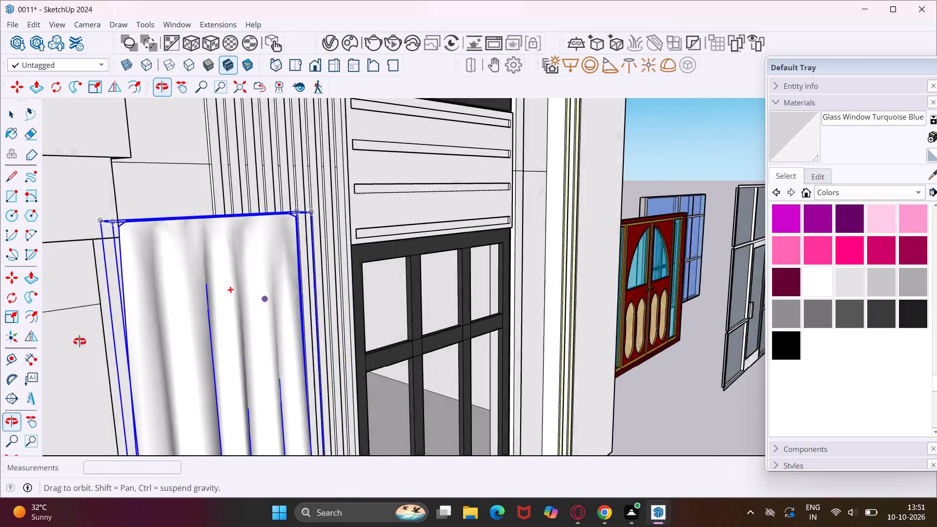
middle_click_drag(80, 342, 40, 342)
middle_click_drag(265, 322, 127, 335)
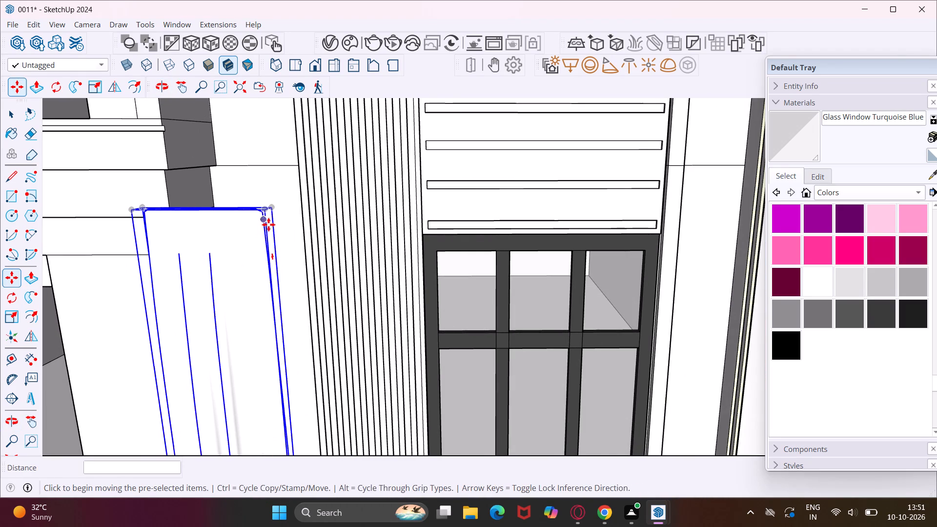
left_click(272, 209)
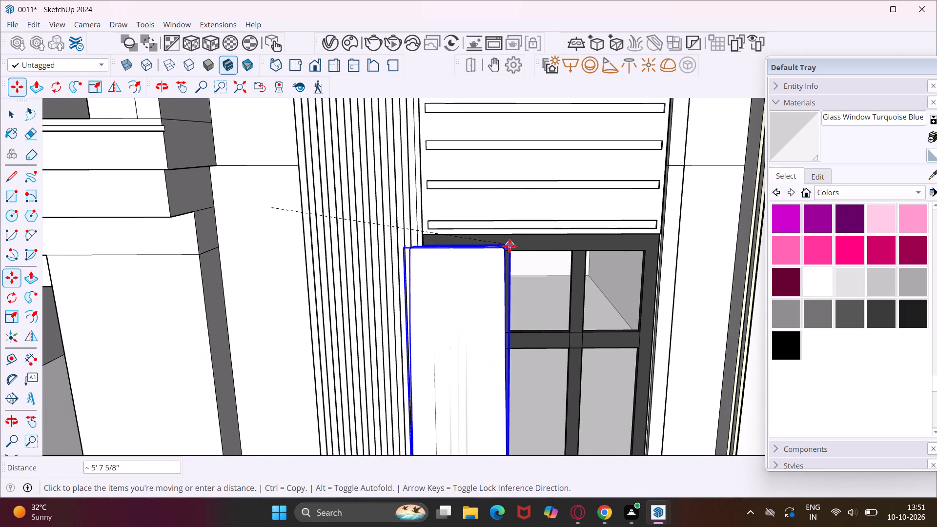
scroll(510, 239, "up", 8)
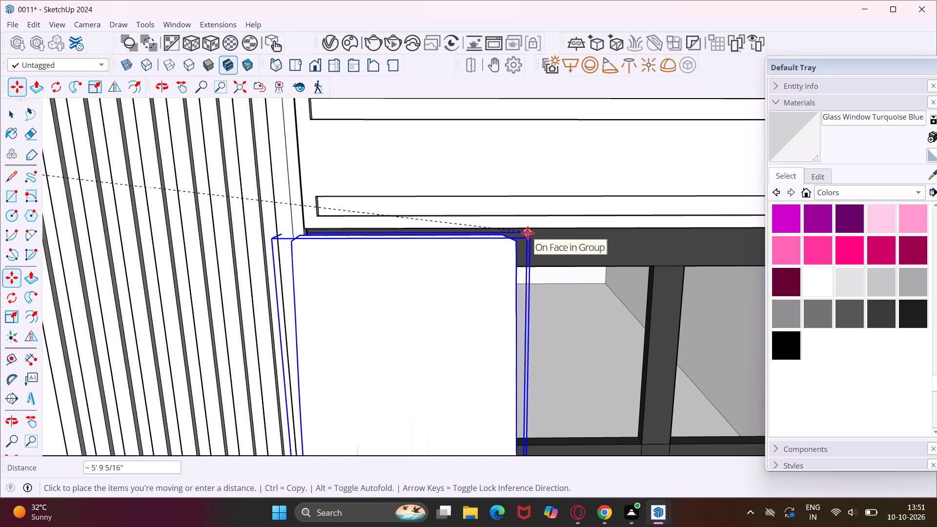
left_click(528, 233)
Move the curtain 9" along the red axis toward the vertical slats beside the bottom window.
middle_click_drag(561, 240, 412, 239)
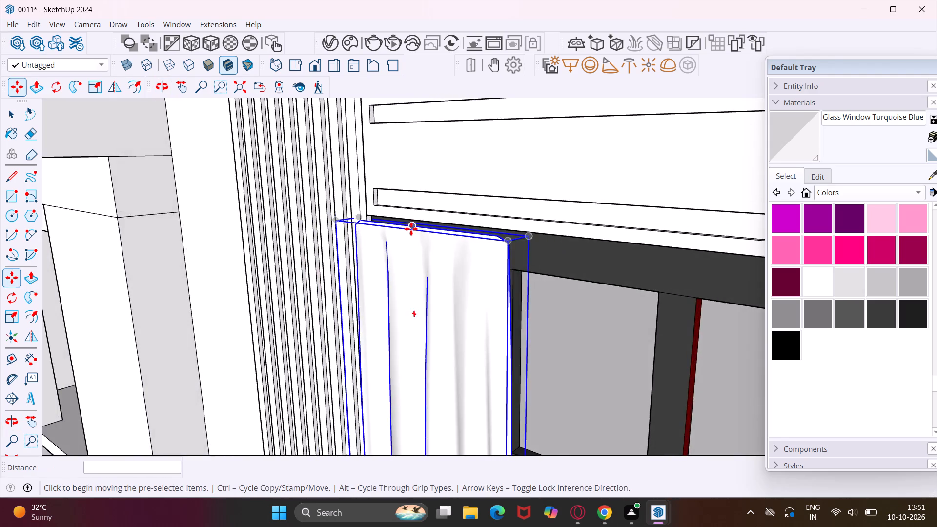
scroll(411, 229, "down", 11)
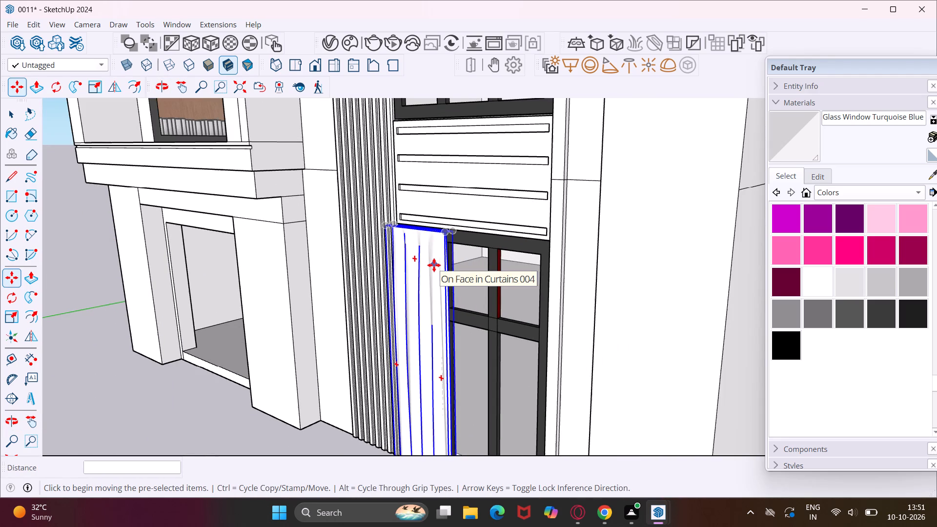
middle_click_drag(434, 265, 450, 266)
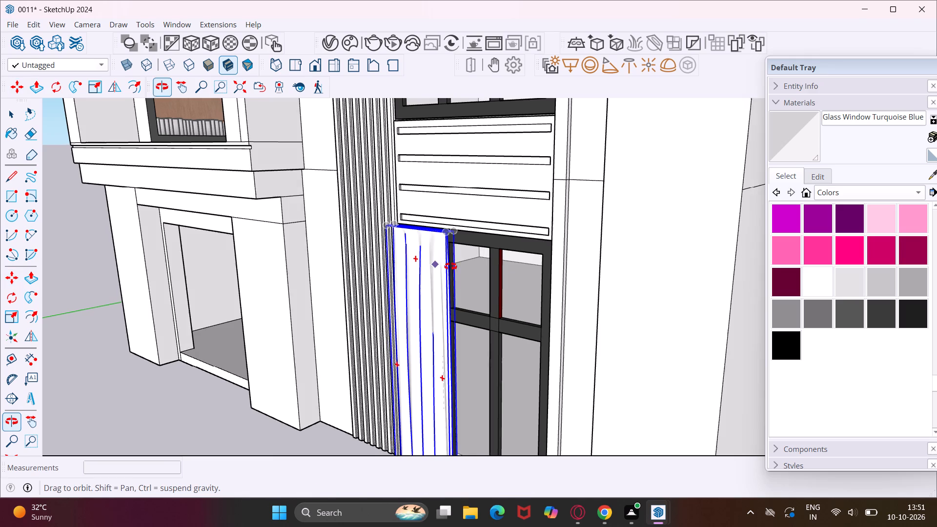
middle_click_drag(450, 266, 617, 252)
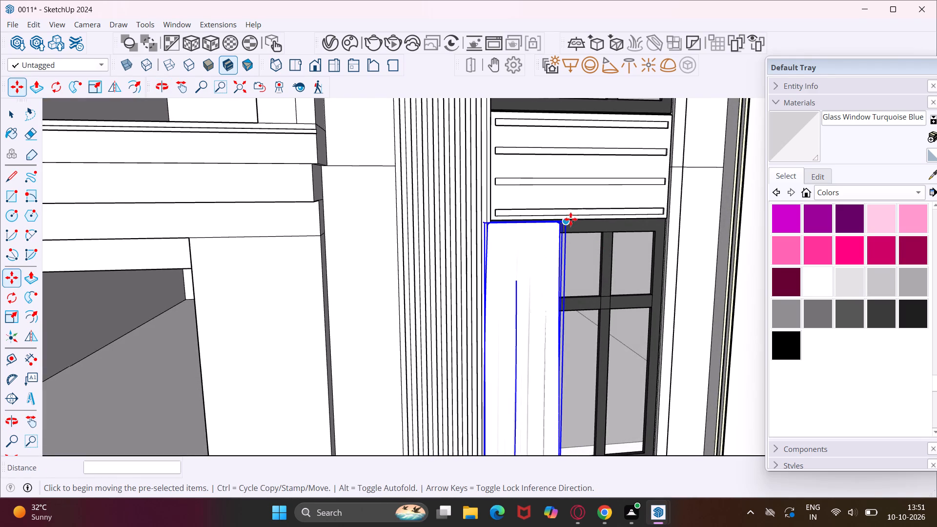
scroll(570, 221, "up", 7)
middle_click_drag(560, 222, 522, 326)
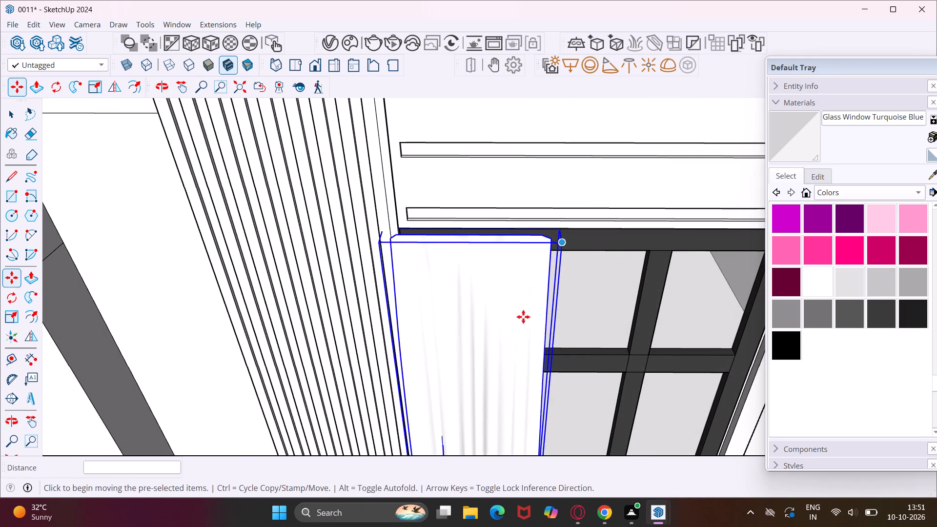
scroll(567, 231, "up", 9)
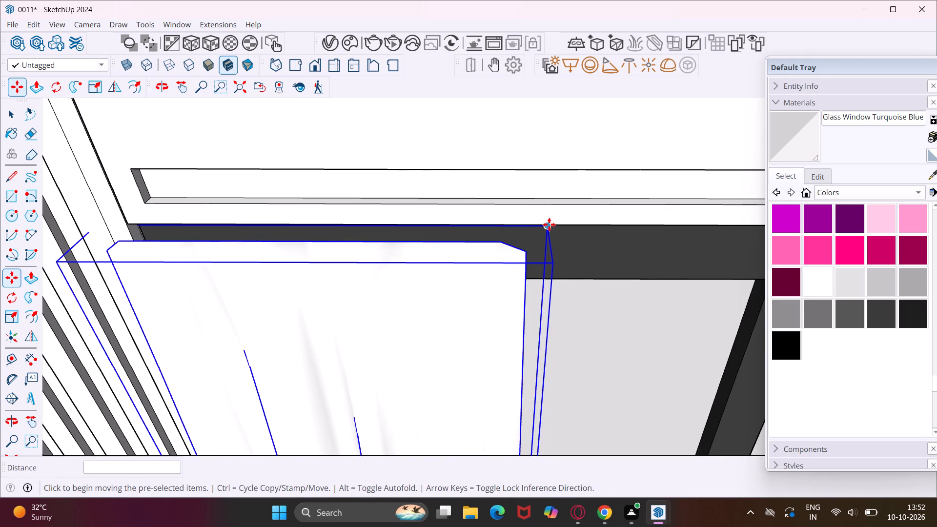
left_click(549, 226)
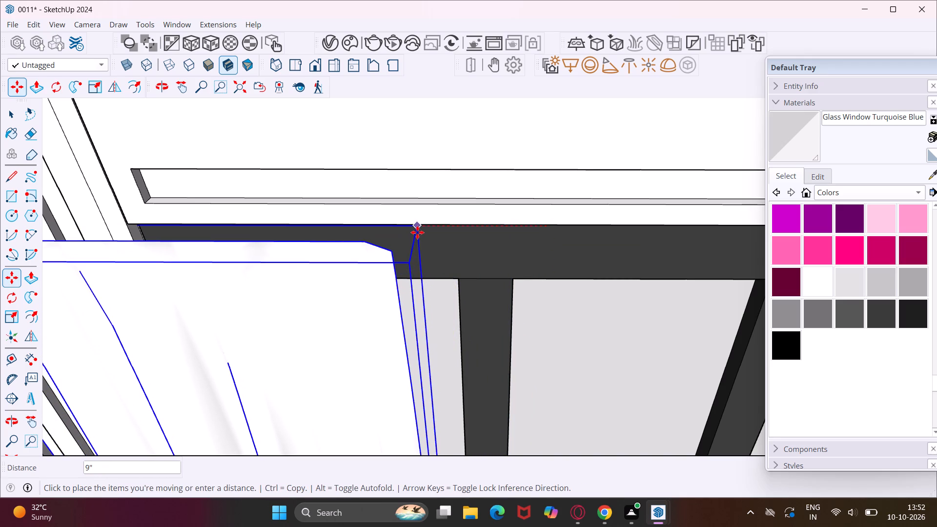
left_click(417, 230)
Scale the curtain's width to 0.60 along the red axis, pulling in its side nearest the vertical slats.
middle_click_drag(424, 235, 508, 205)
scroll(508, 204, "down", 4)
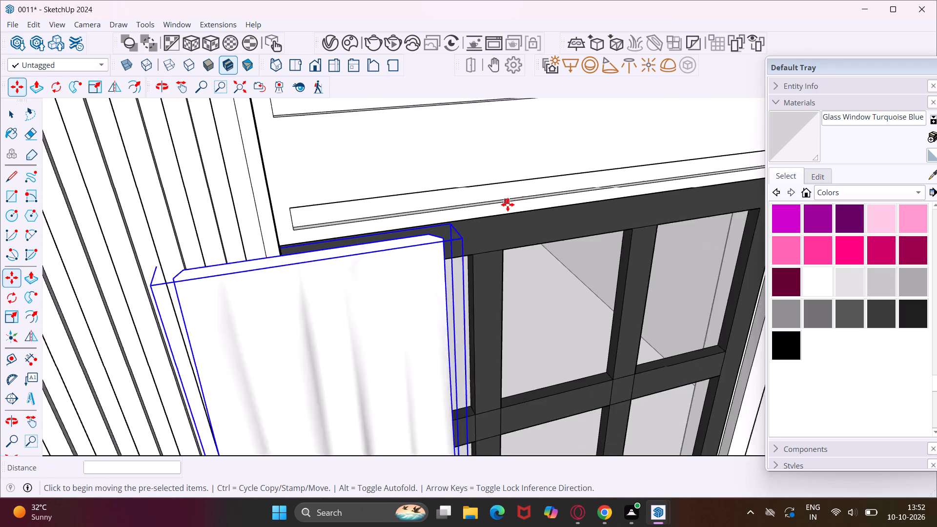
scroll(508, 204, "down", 8)
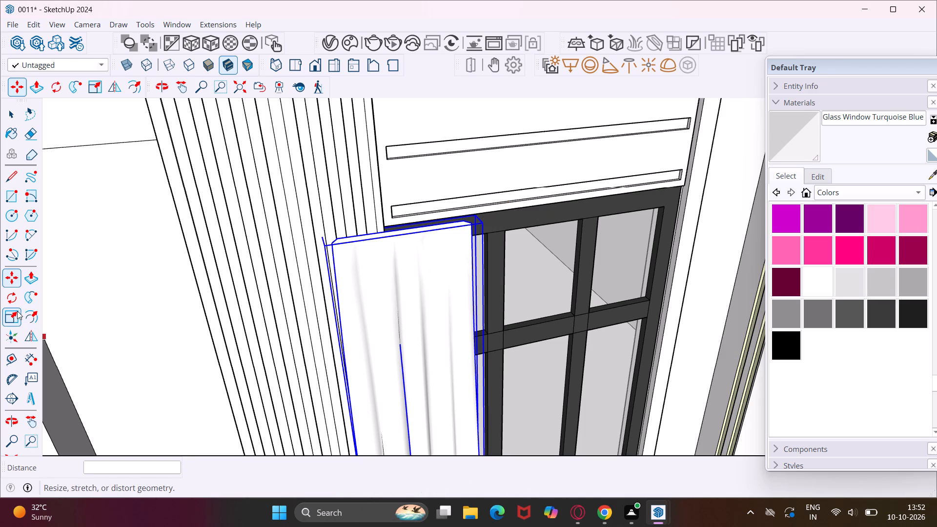
left_click(17, 312)
scroll(322, 371, "down", 4)
middle_click_drag(349, 385, 342, 285)
middle_click_drag(336, 421, 347, 359)
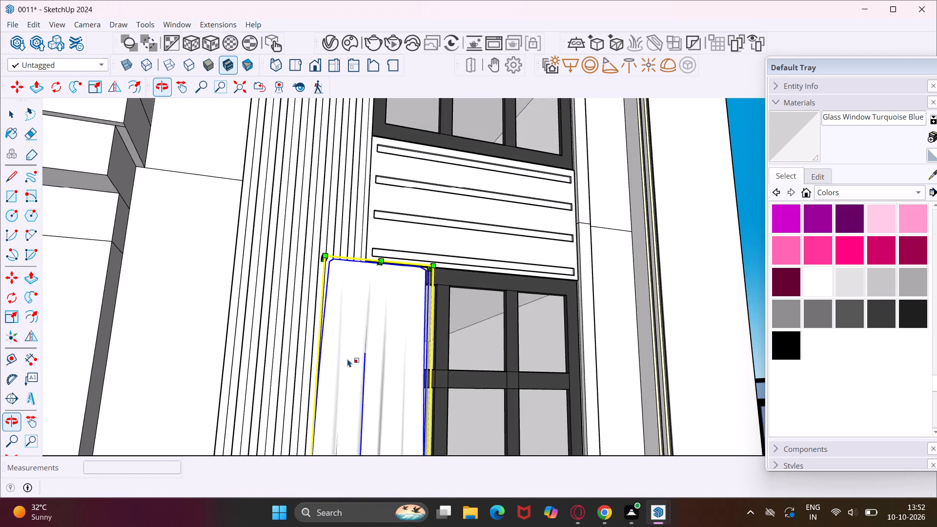
scroll(347, 359, "down", 4)
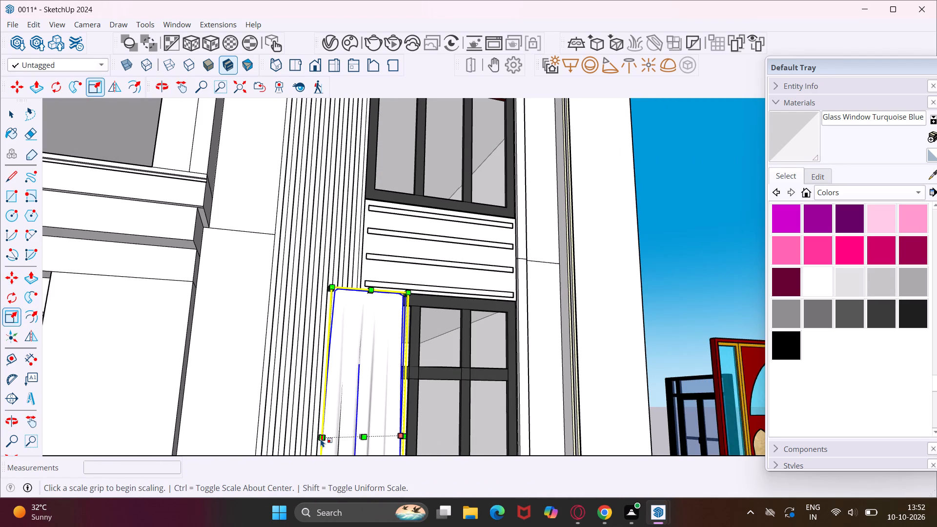
scroll(320, 438, "up", 7)
middle_click_drag(321, 433, 337, 432)
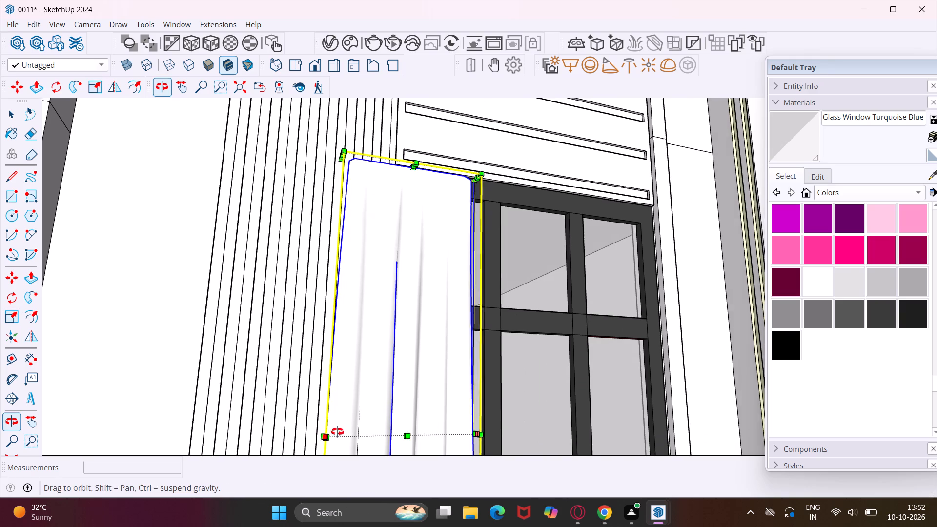
middle_click_drag(337, 432, 378, 427)
left_click_drag(366, 434, 396, 430)
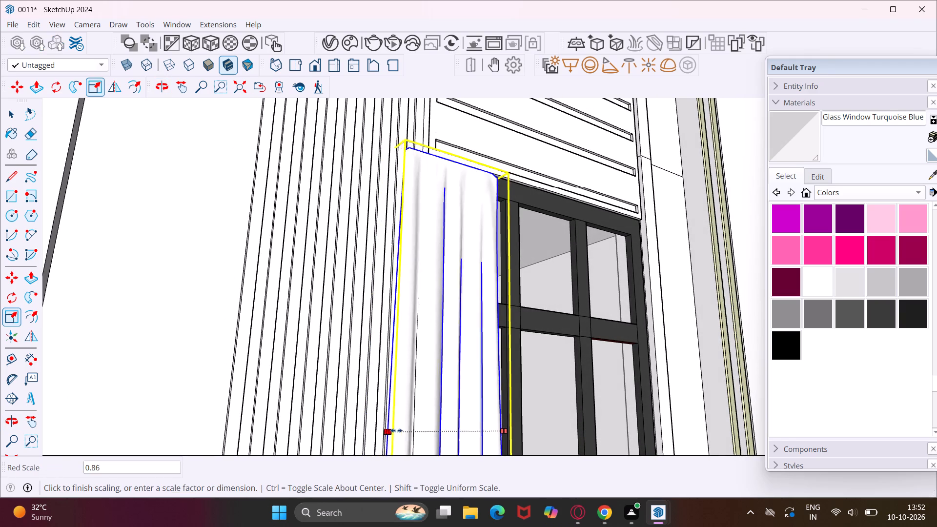
left_click_drag(396, 430, 426, 426)
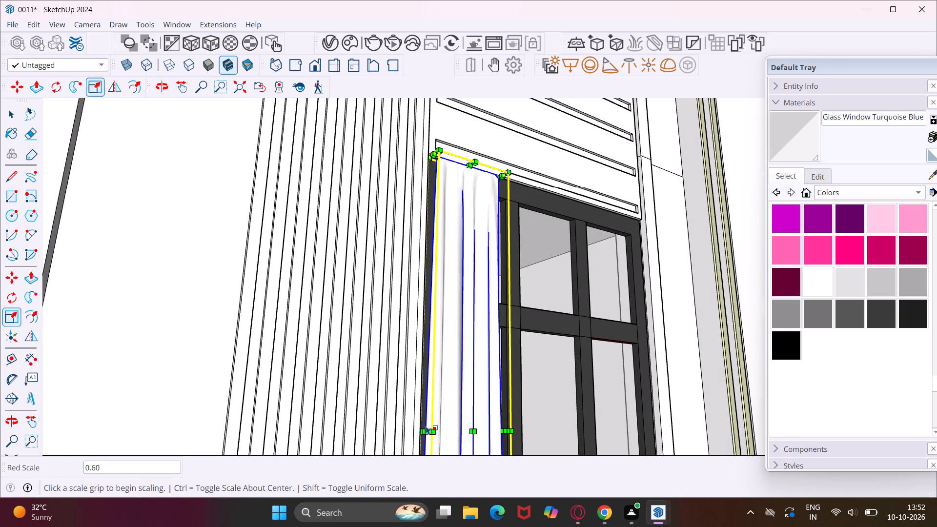
Move the narrowed curtain about 4 1/4" along the red axis toward the vertical slats.
middle_click_drag(506, 383, 378, 462)
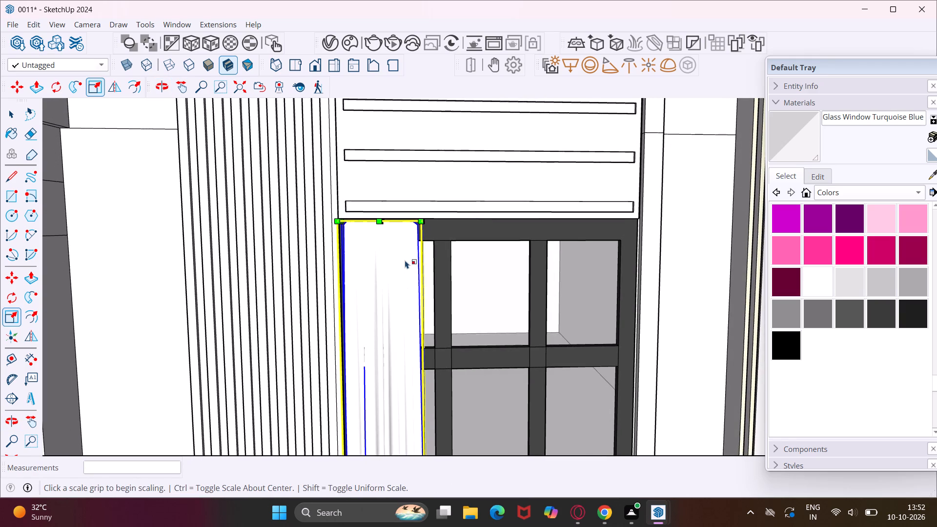
key("m")
scroll(418, 213, "up", 9)
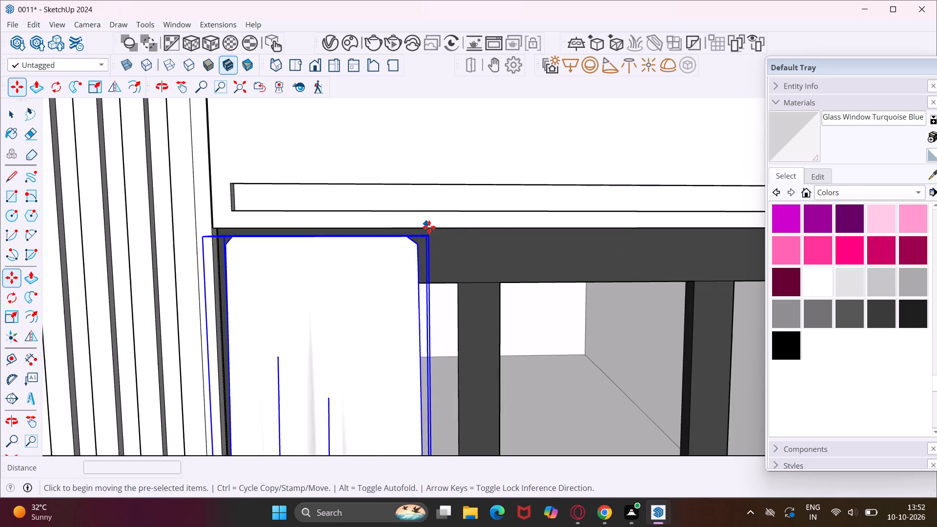
left_click(522, 256)
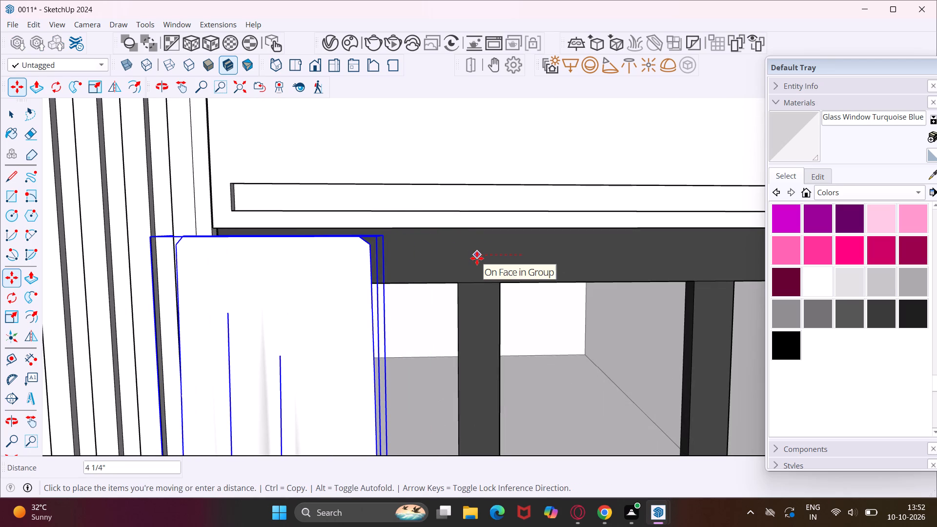
left_click(477, 258)
Examine the curtain's position and length against the bottom window and the facade, and deselect it.
middle_click_drag(476, 258, 433, 254)
scroll(430, 246, "down", 4)
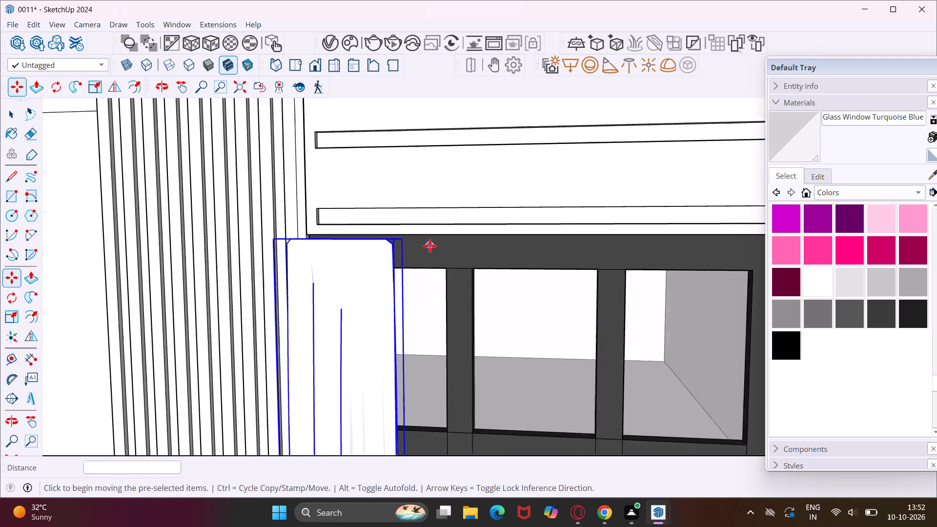
scroll(430, 246, "down", 7)
middle_click_drag(474, 258, 435, 259)
scroll(433, 243, "down", 8)
middle_click_drag(473, 242, 473, 273)
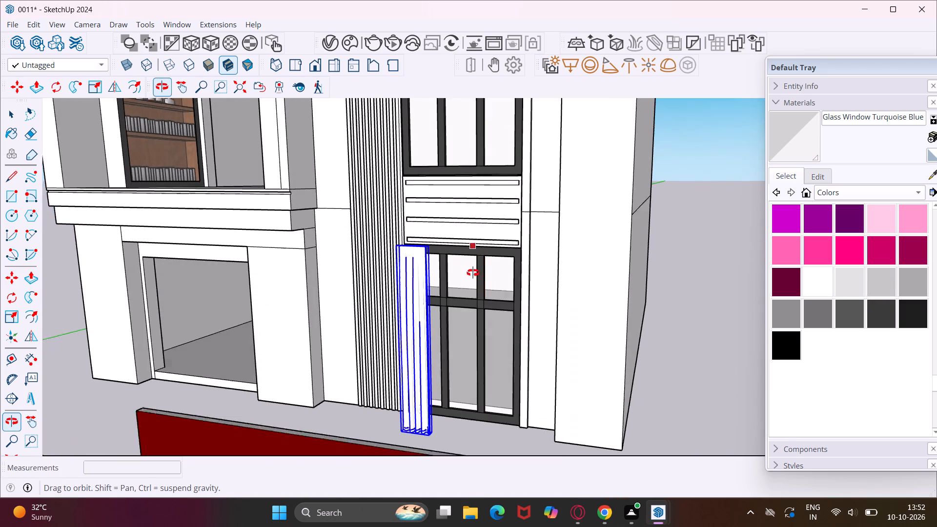
middle_click_drag(473, 273, 477, 285)
scroll(471, 258, "down", 3)
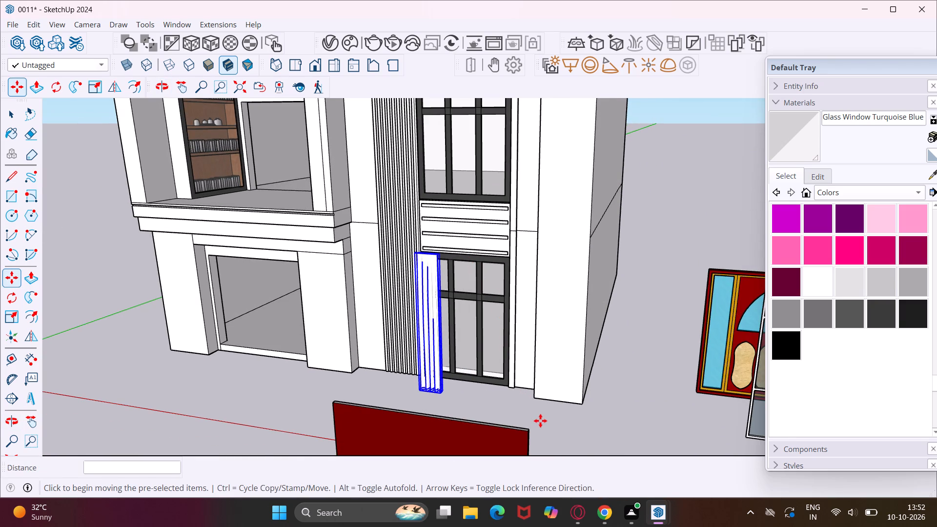
key("Escape")
key("space")
Delete the low, wide dark red panel standing freely in front of the building.
middle_click_drag(523, 431, 720, 361)
scroll(653, 359, "down", 3)
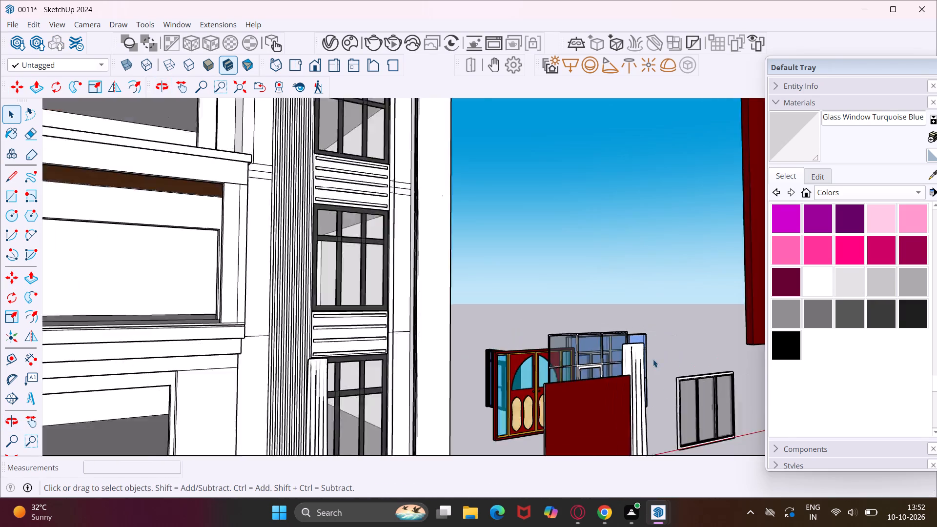
scroll(653, 359, "down", 3)
middle_click_drag(568, 407, 725, 387)
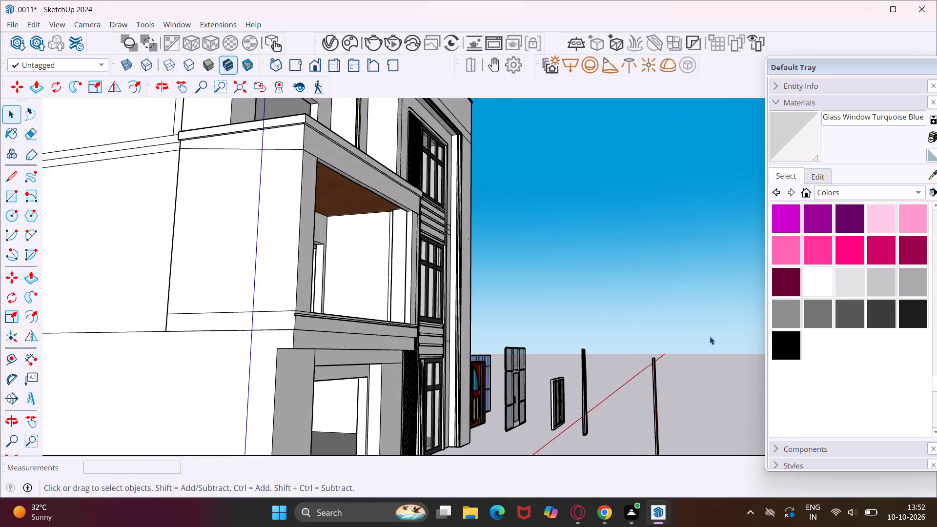
left_click_drag(710, 336, 631, 462)
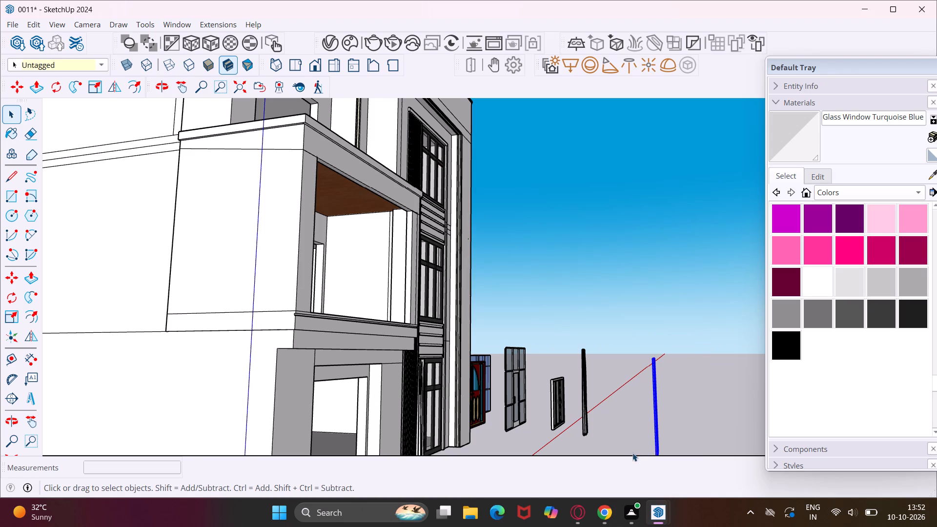
key("Delete")
Delete the tiny stray speck near the spot of the removed dark red panel.
scroll(674, 332, "down", 5)
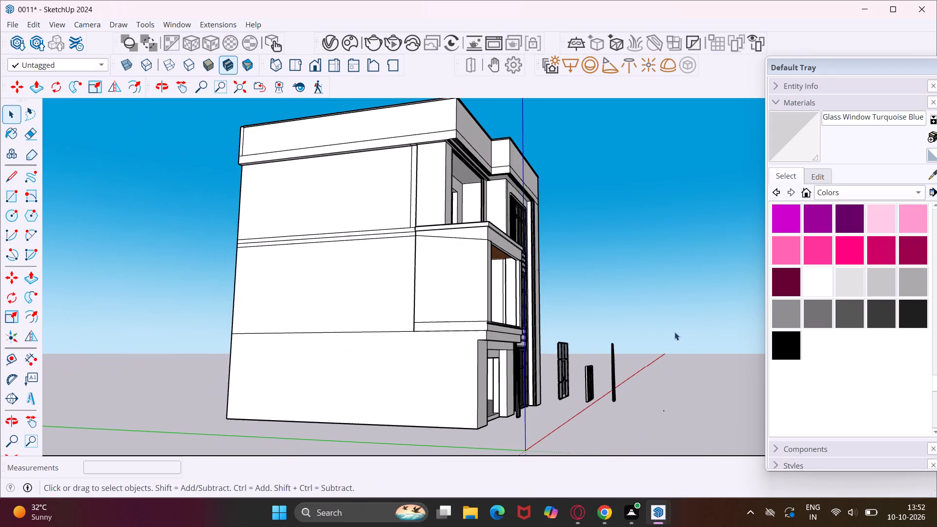
left_click_drag(681, 391, 654, 429)
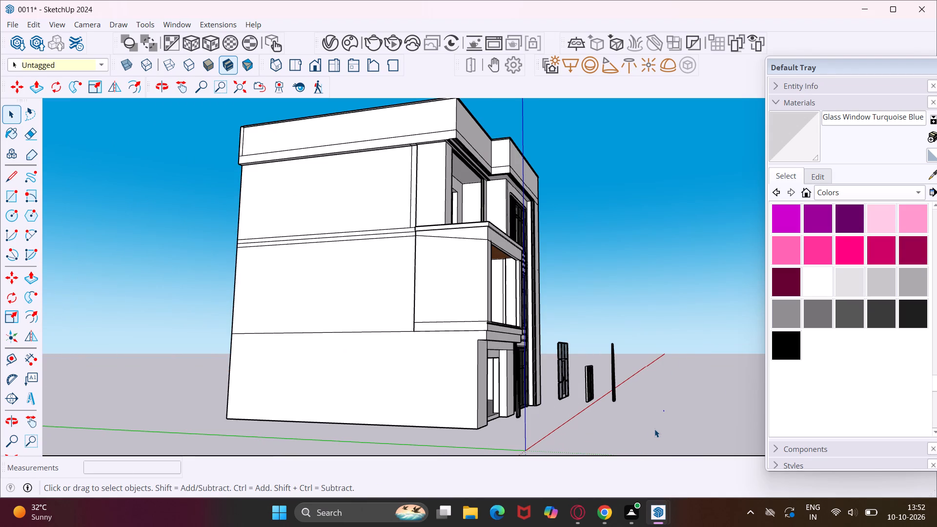
key("Delete")
Delete the tall dark red slab standing farthest from the building along the red axis.
middle_click_drag(649, 386, 598, 402)
scroll(579, 388, "down", 4)
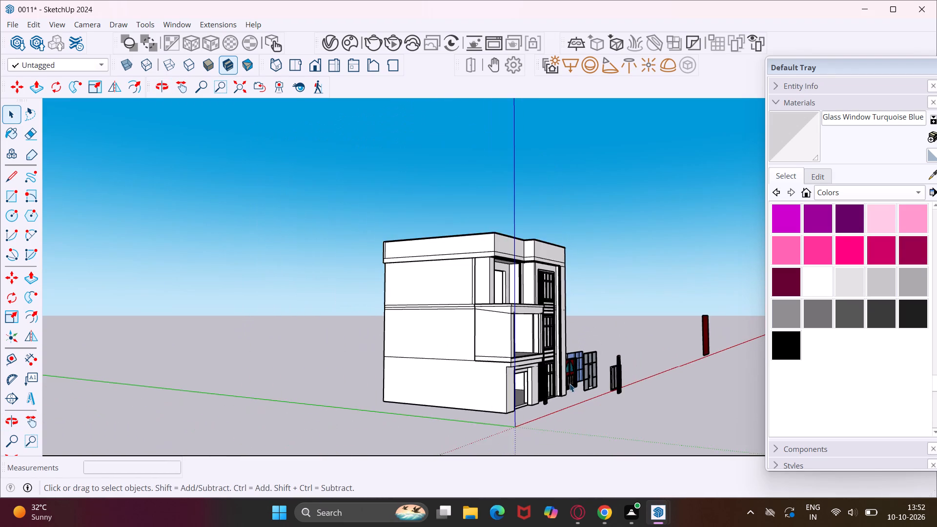
scroll(570, 384, "down", 3)
left_click_drag(721, 294, 651, 388)
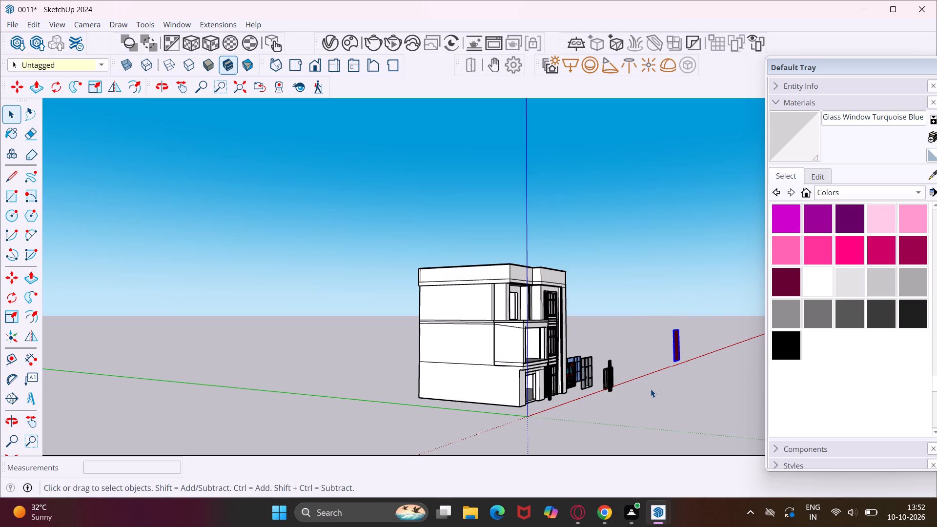
key("Delete")
Examine the white curtain's lower end against the bottom window's frame and the ground.
scroll(558, 384, "up", 3)
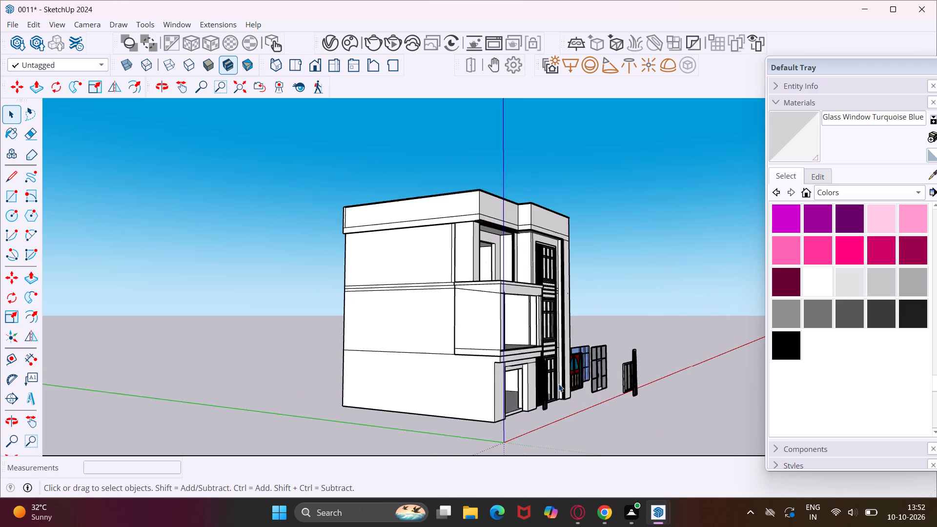
scroll(558, 384, "up", 10)
middle_click_drag(558, 384, 410, 410)
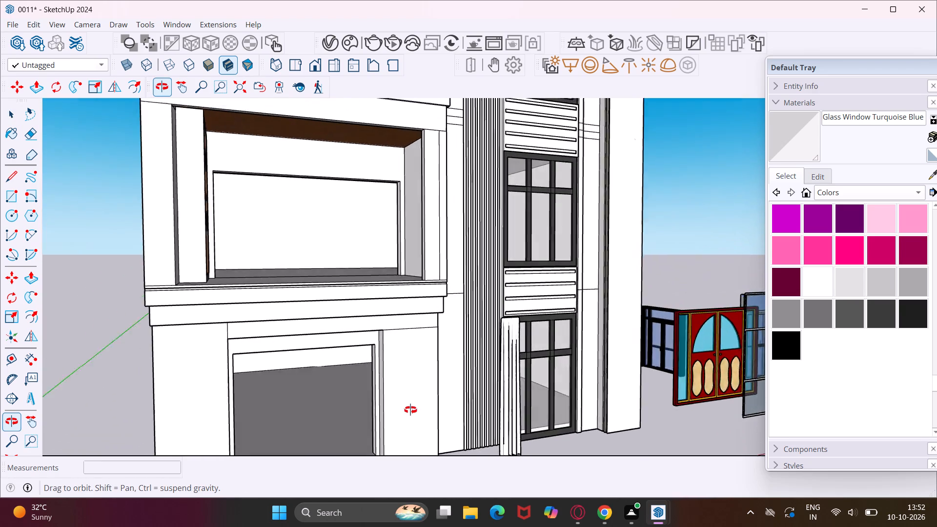
middle_click_drag(410, 410, 403, 412)
scroll(530, 351, "up", 7)
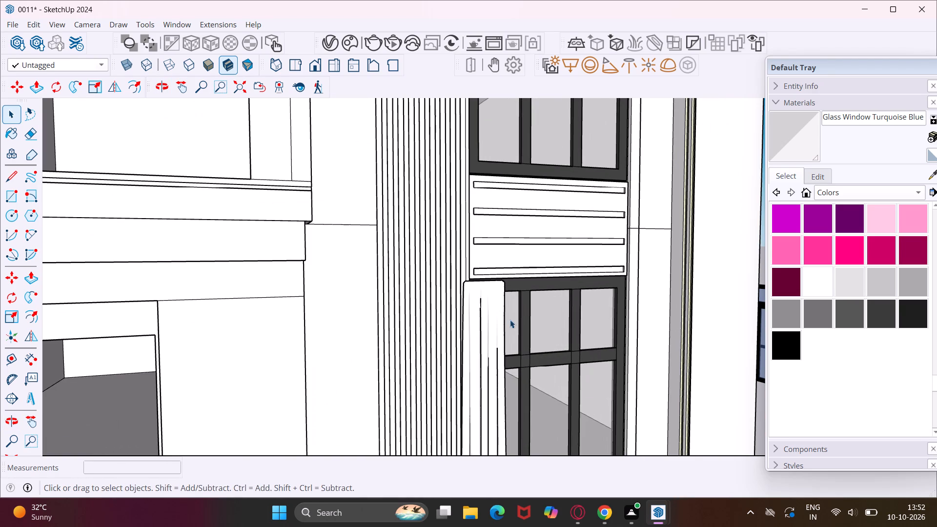
left_click(504, 315)
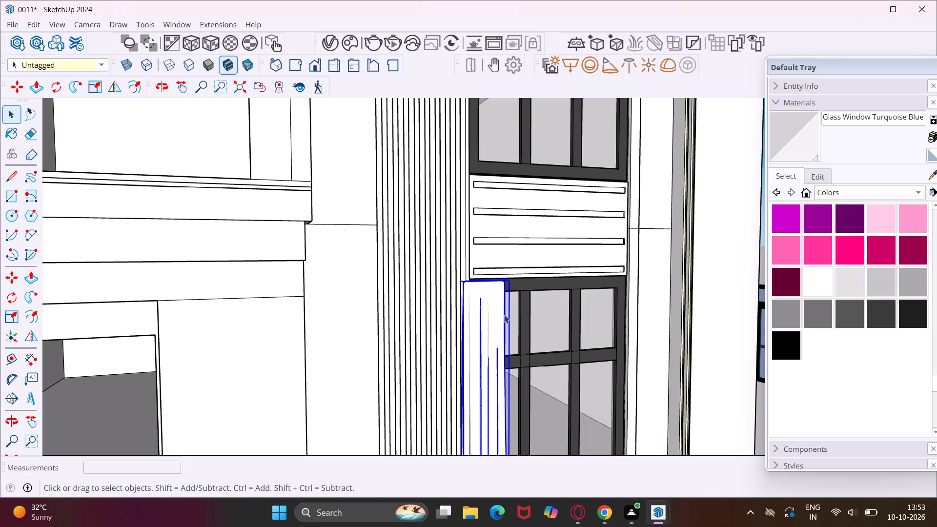
key("m")
key("Escape")
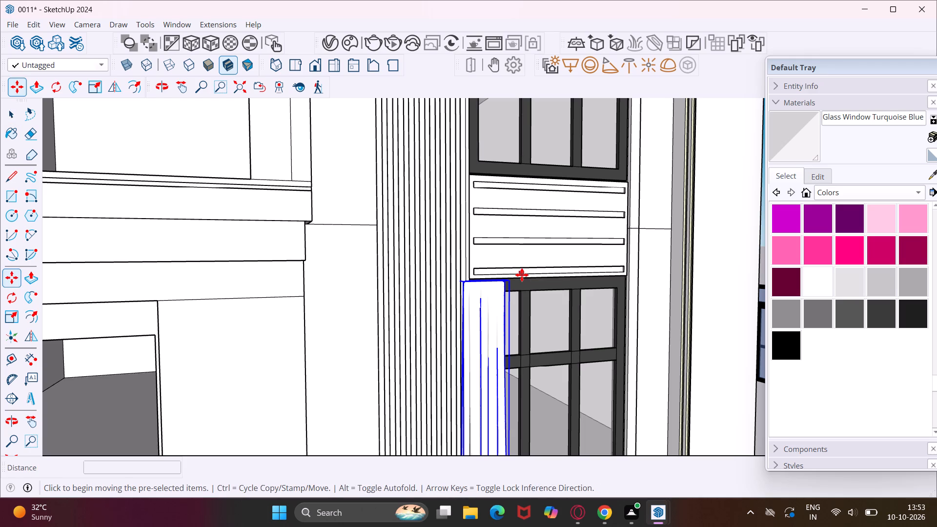
scroll(534, 258, "down", 6)
scroll(511, 407, "down", 1)
middle_click_drag(501, 445, 531, 445)
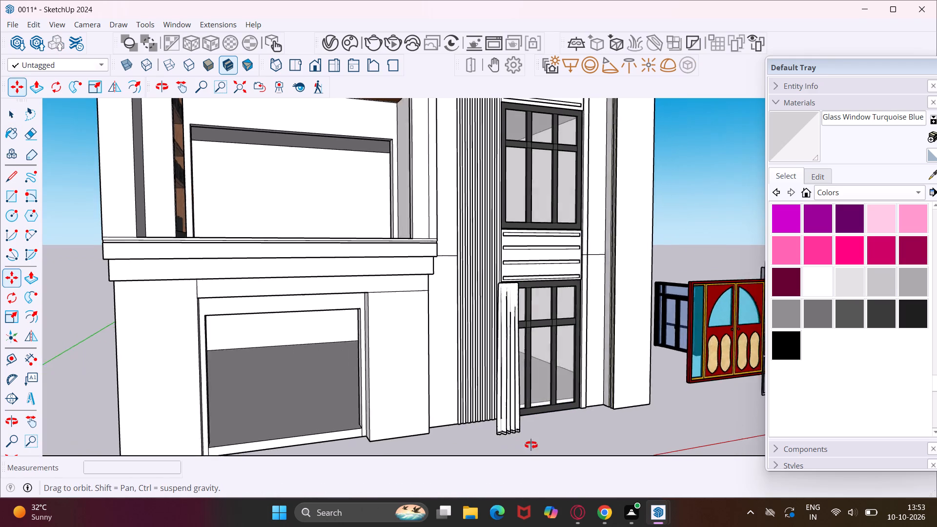
middle_click_drag(531, 445, 688, 446)
scroll(523, 430, "up", 4)
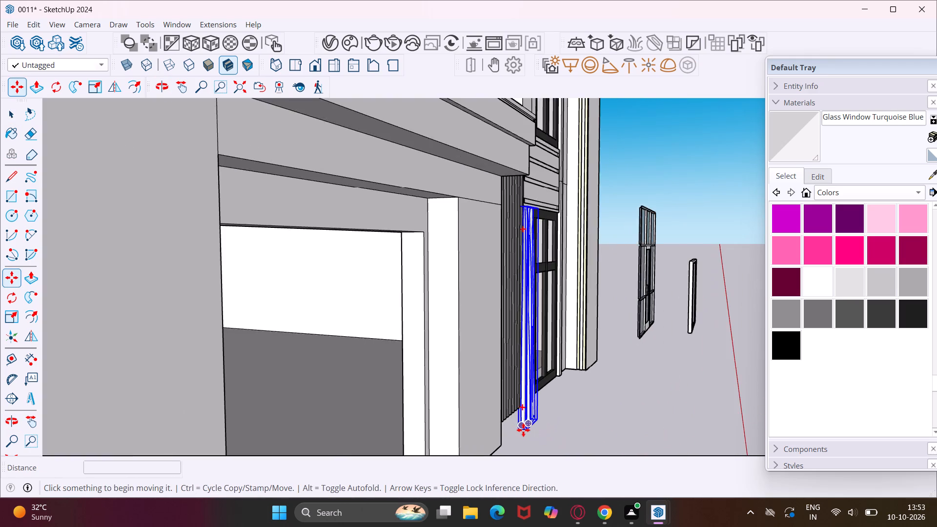
scroll(523, 430, "up", 5)
middle_click_drag(523, 430, 541, 432)
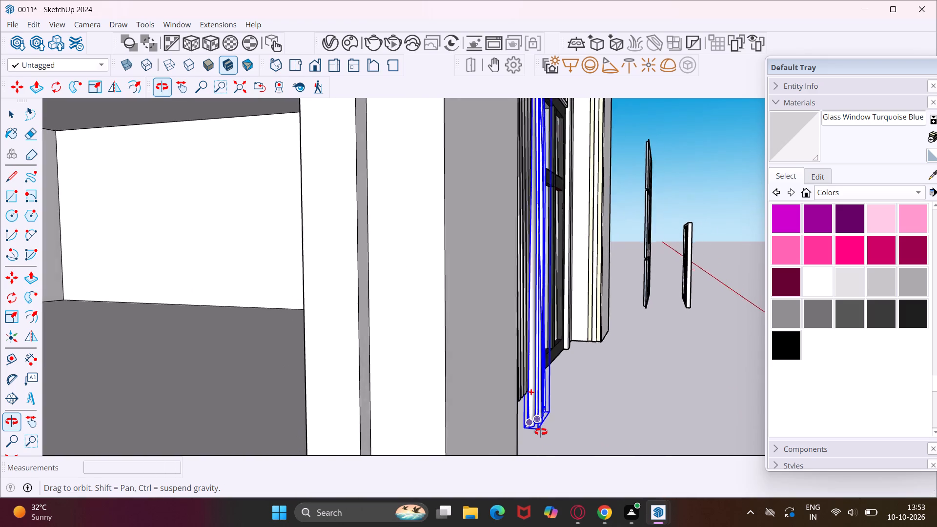
middle_click_drag(541, 432, 454, 456)
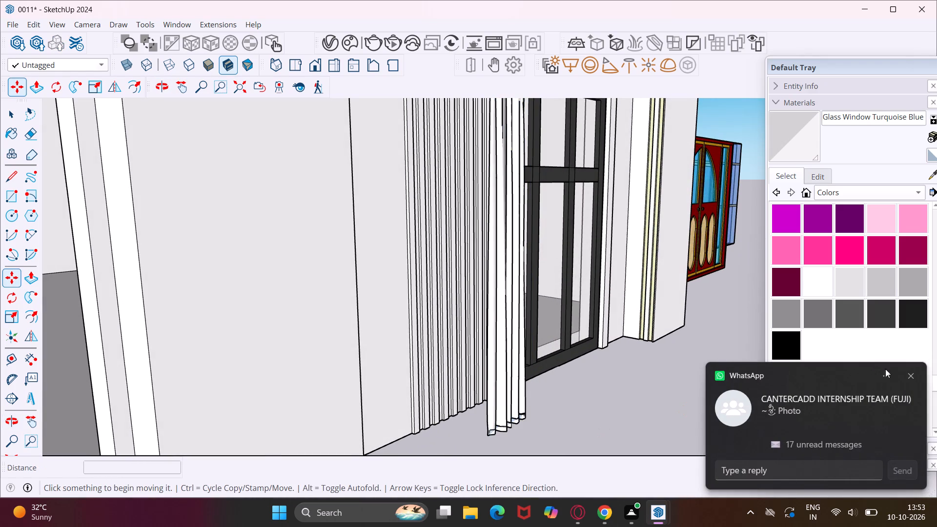
left_click(907, 379)
middle_click_drag(629, 392, 580, 404)
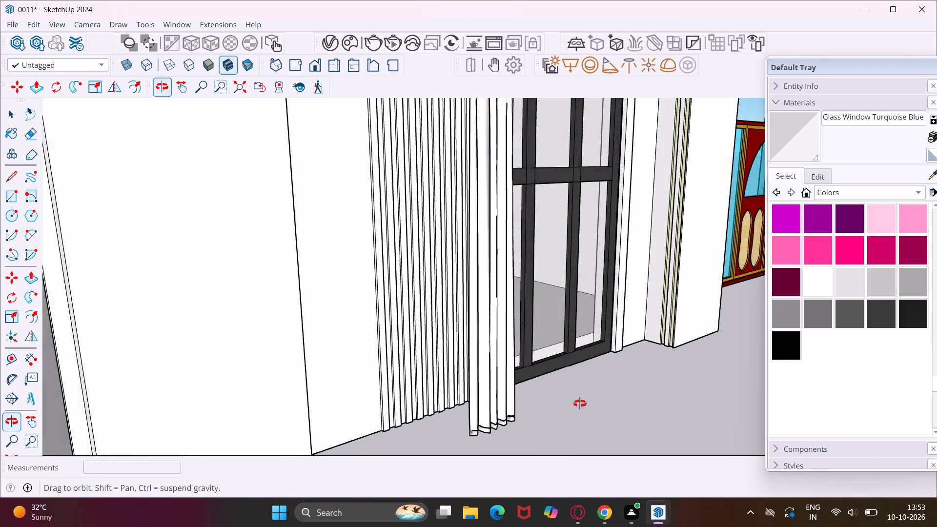
middle_click_drag(580, 404, 578, 404)
scroll(578, 404, "down", 3)
middle_click_drag(578, 404, 530, 400)
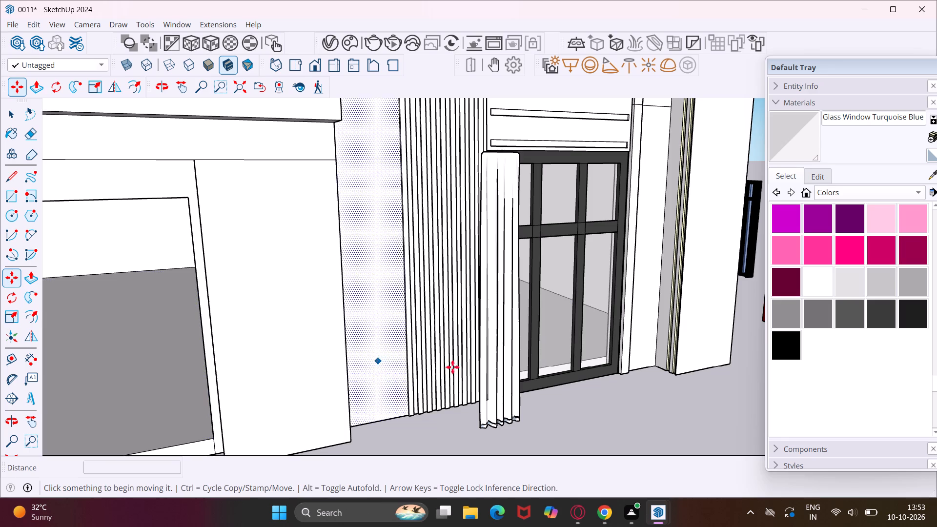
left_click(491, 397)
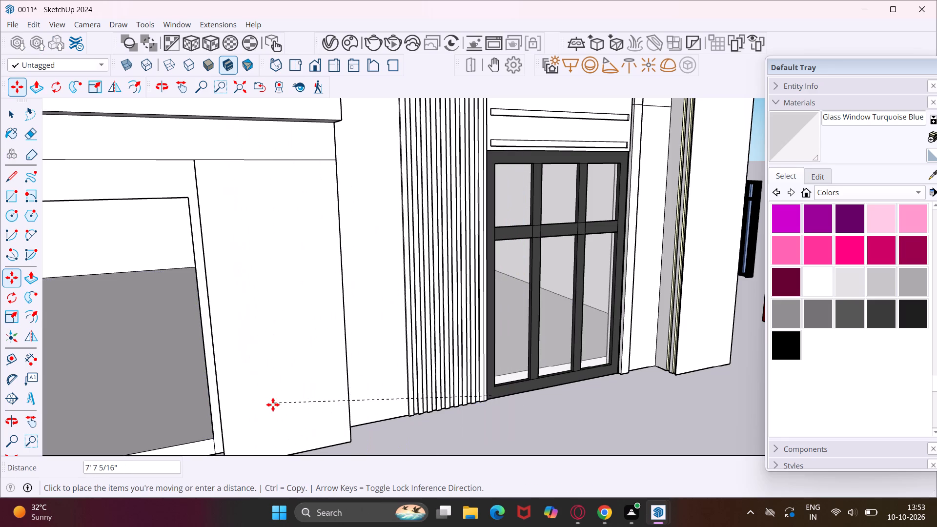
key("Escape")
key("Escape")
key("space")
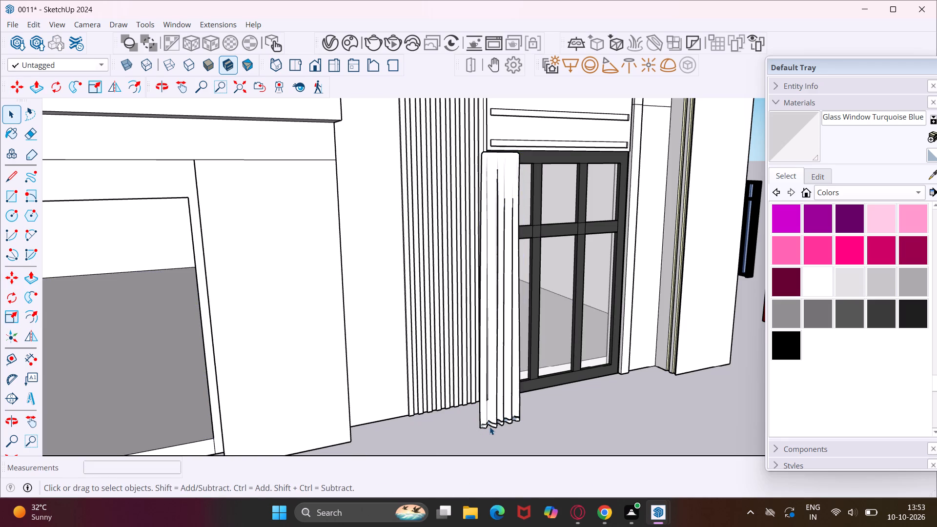
Scale the white curtain's height to 0.87 from its lower end so it ends within the bottom window's frame.
left_click(489, 426)
left_click(14, 315)
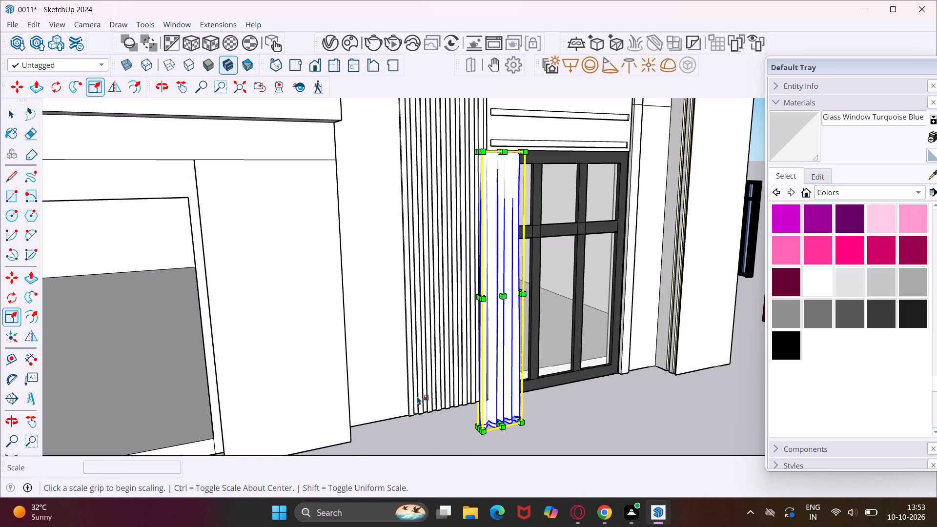
scroll(501, 426, "up", 7)
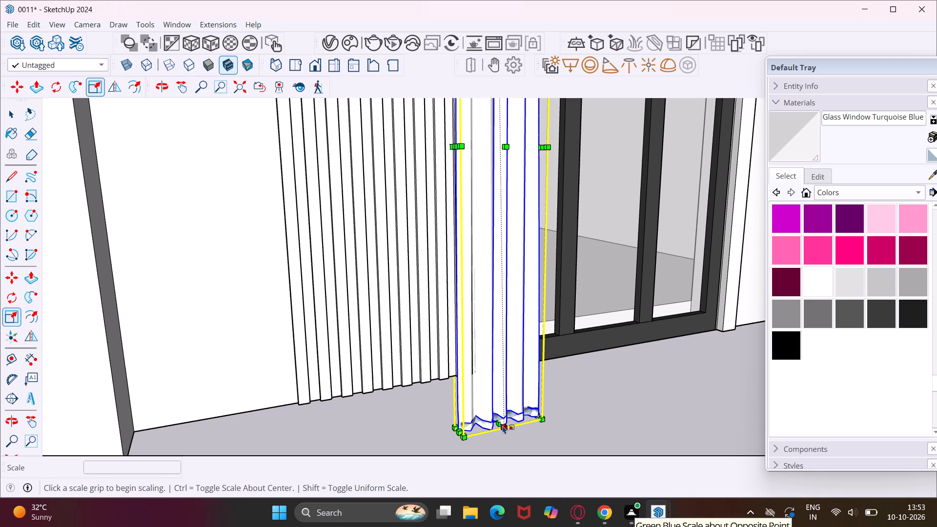
left_click(501, 423)
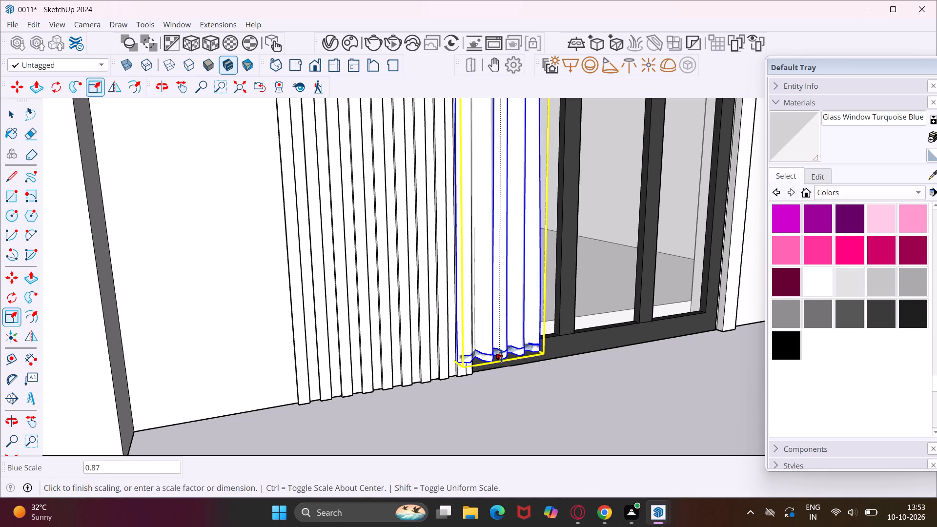
left_click(501, 356)
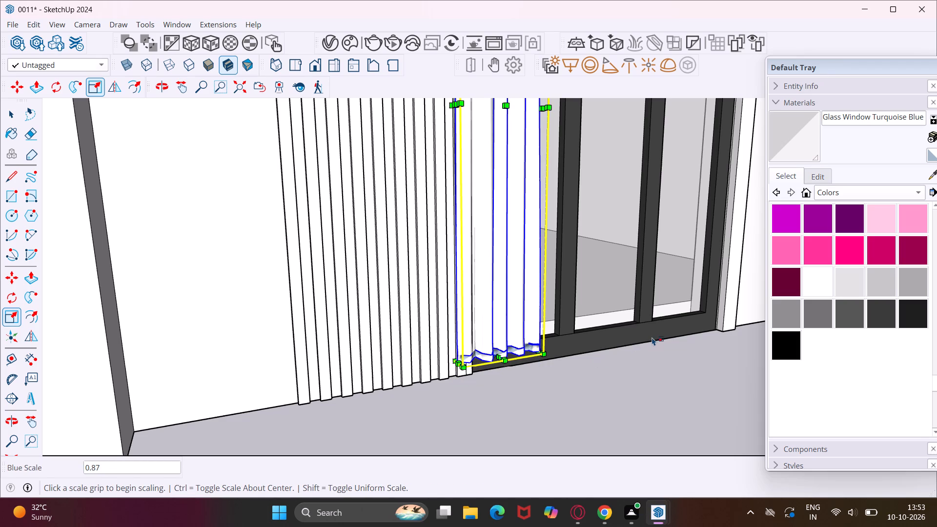
Copy the curtain horizontally about 4' 10" along the red axis to the opposite side of the bottom window.
middle_click_drag(652, 337, 512, 340)
scroll(512, 339, "down", 4)
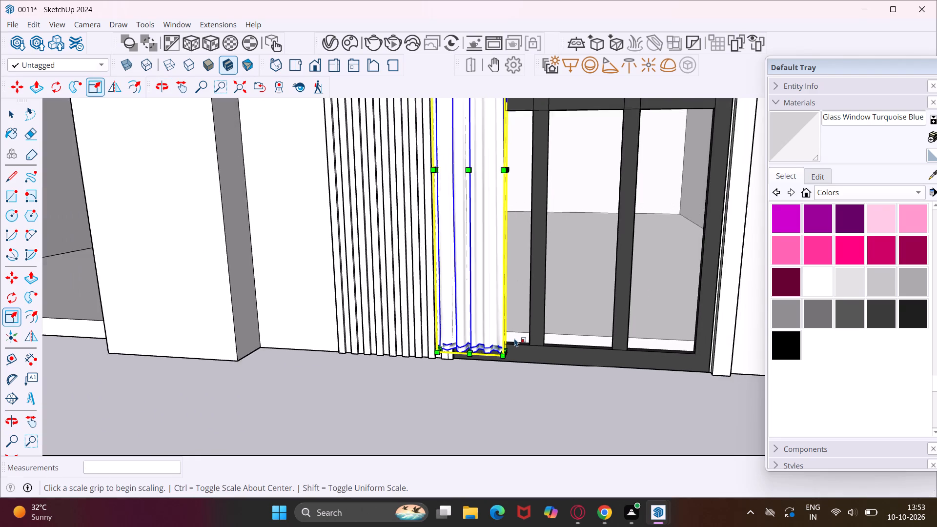
scroll(515, 340, "down", 4)
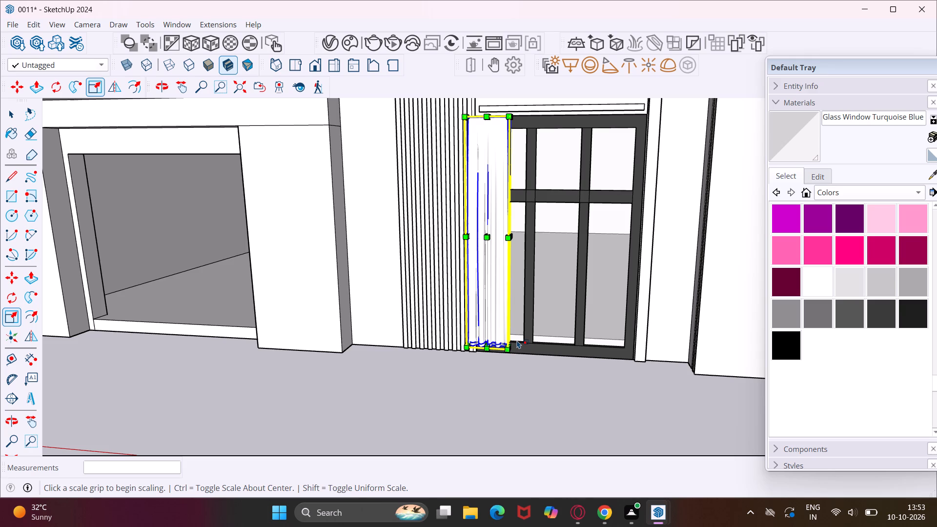
key("m")
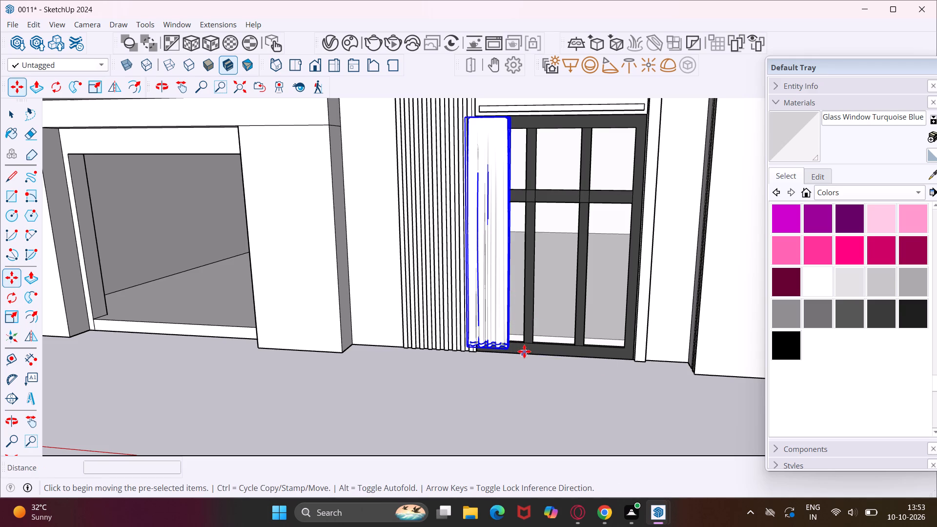
left_click(527, 350)
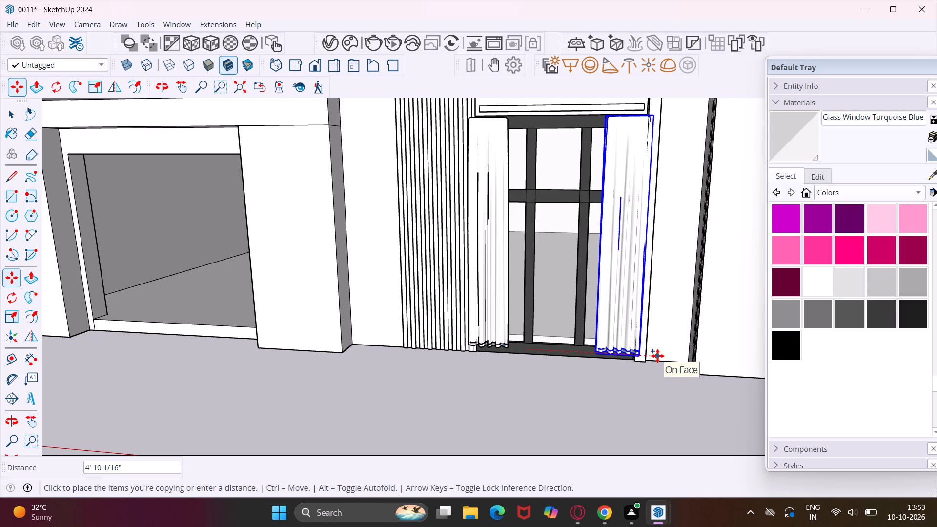
left_click(657, 356)
middle_click_drag(674, 344, 593, 366)
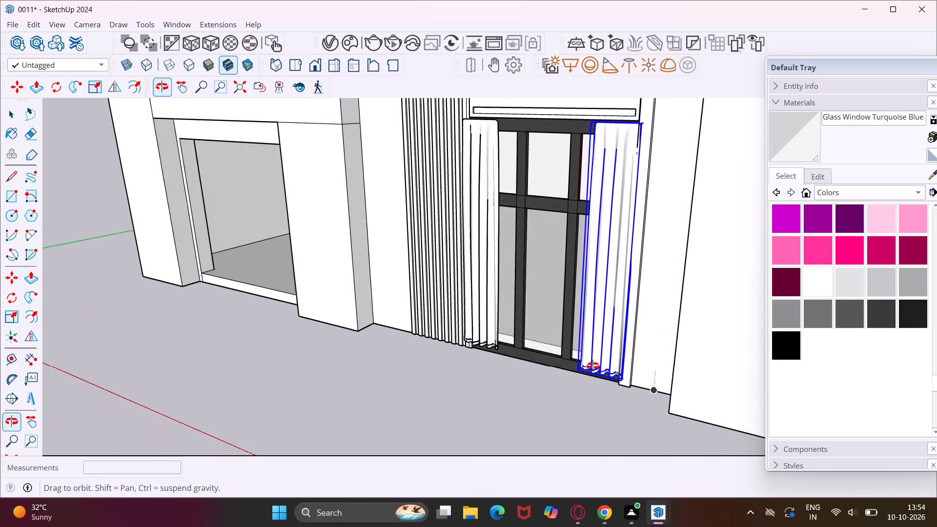
middle_click_drag(593, 366, 489, 385)
key("Escape")
key("space")
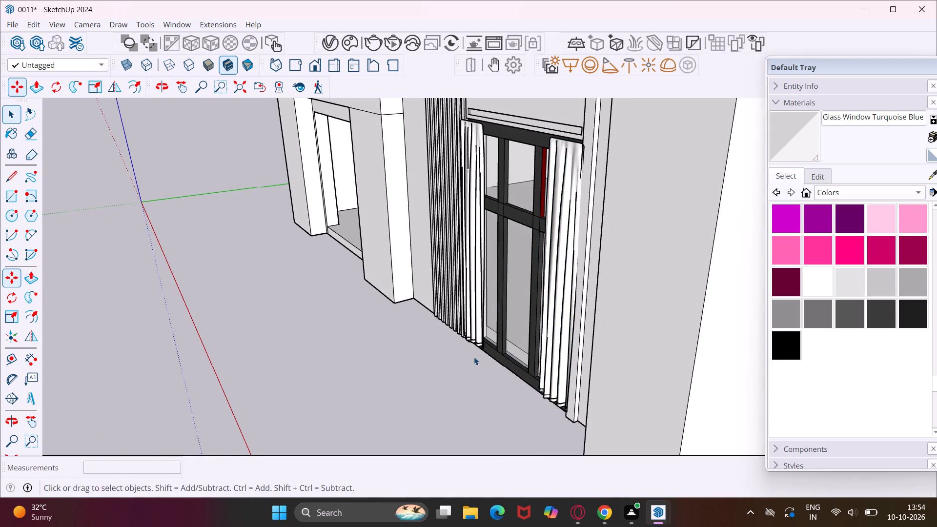
Select both white curtains at the bottom window.
left_click(472, 335)
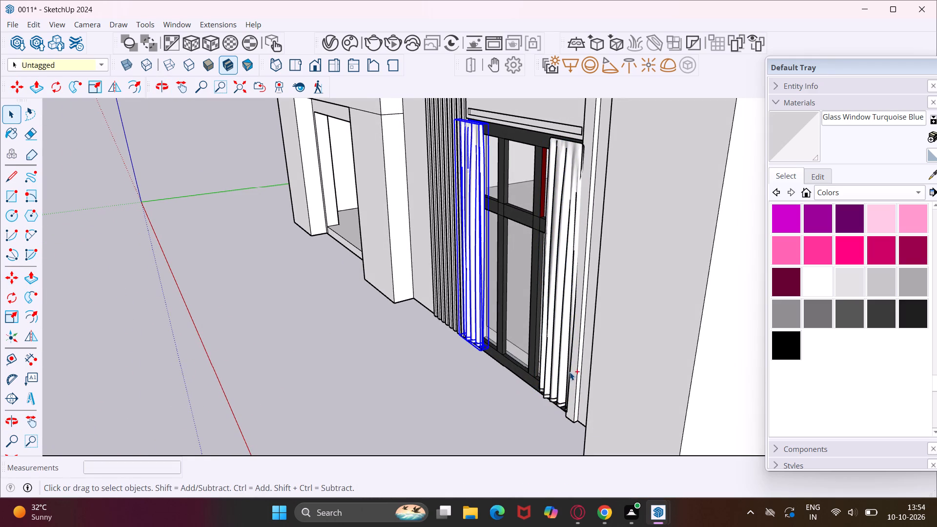
left_click(563, 369, "ctrl")
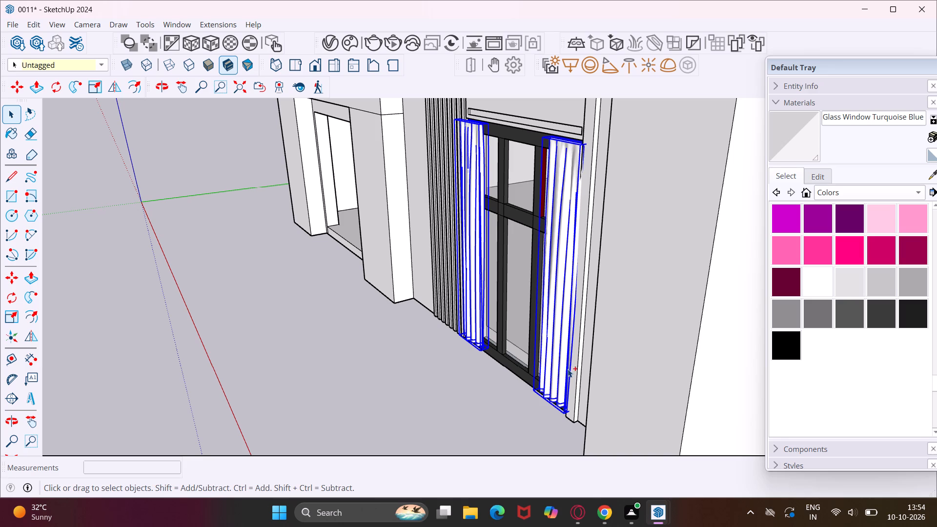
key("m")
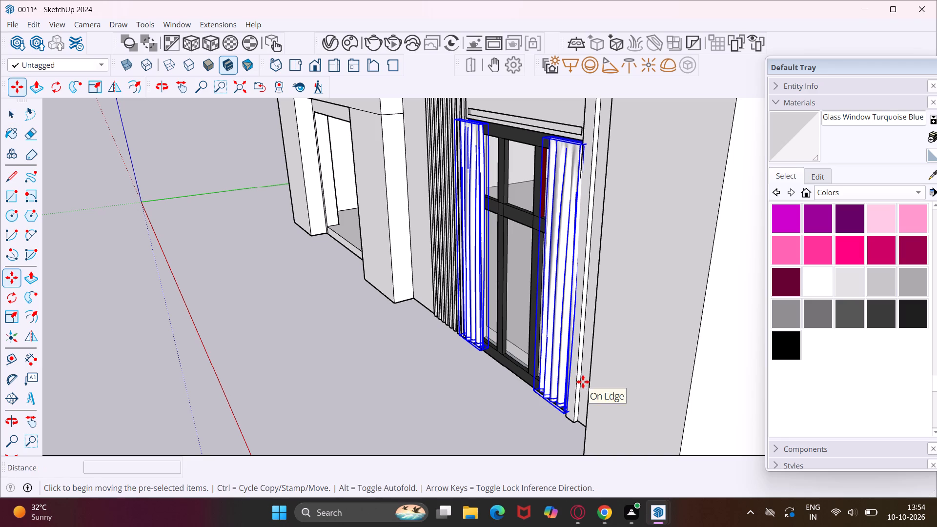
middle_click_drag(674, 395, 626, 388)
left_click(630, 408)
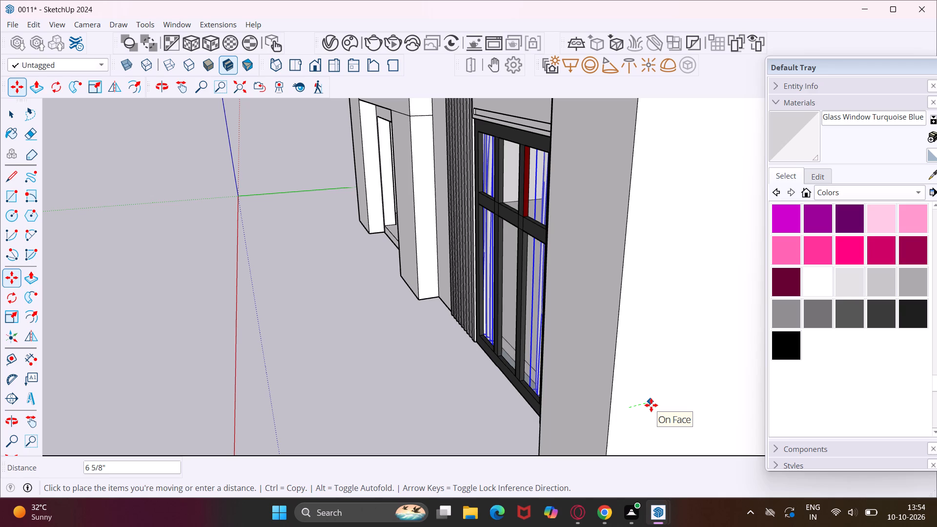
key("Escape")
Copy the pair of curtains about 11' 4 7/8" straight up onto the middle window.
middle_click_drag(448, 432, 593, 423)
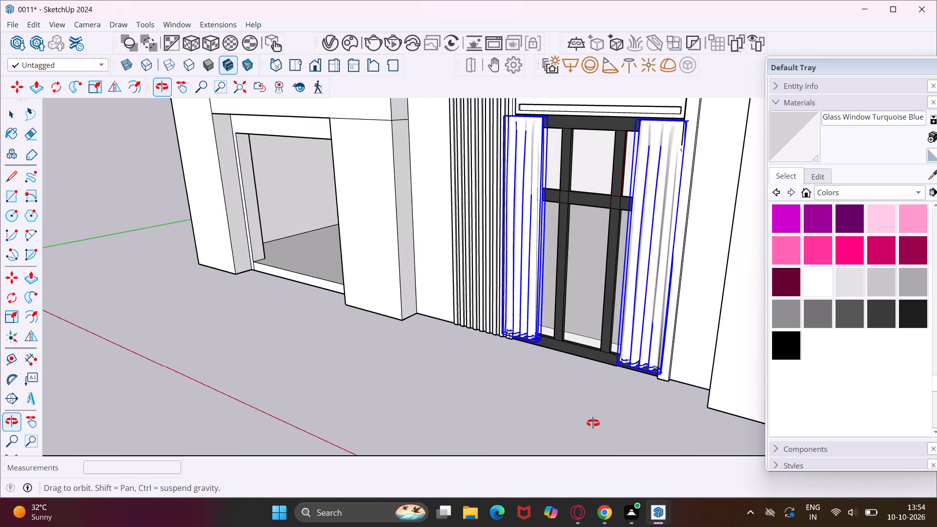
middle_click_drag(593, 423, 595, 424)
scroll(572, 422, "down", 9)
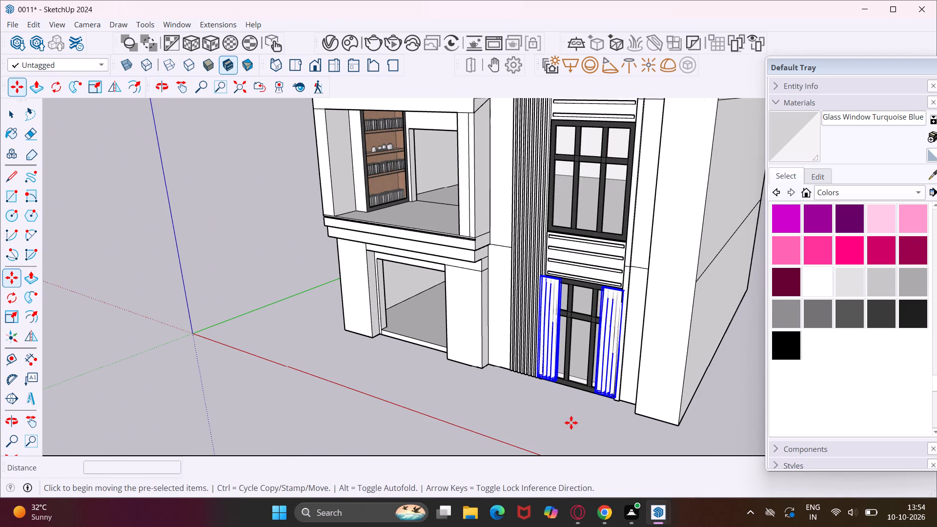
key("m")
left_click(656, 365)
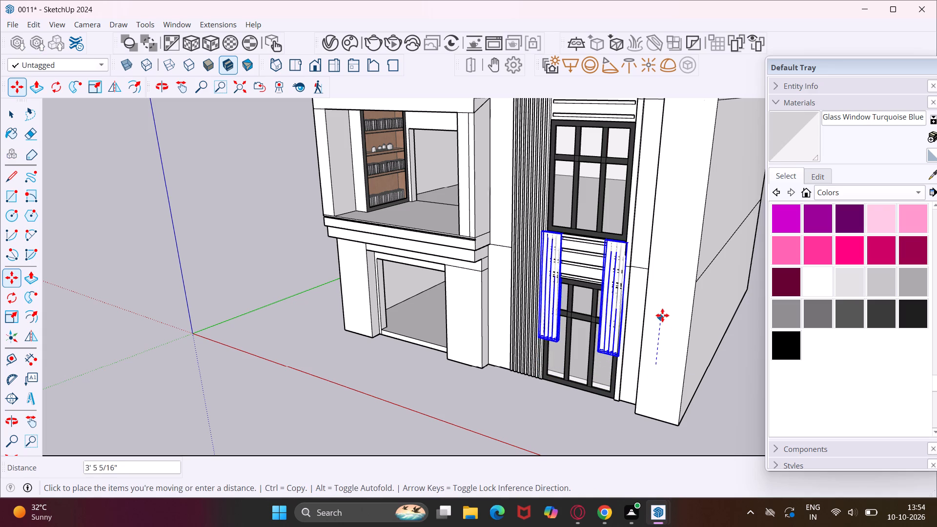
left_click(673, 199)
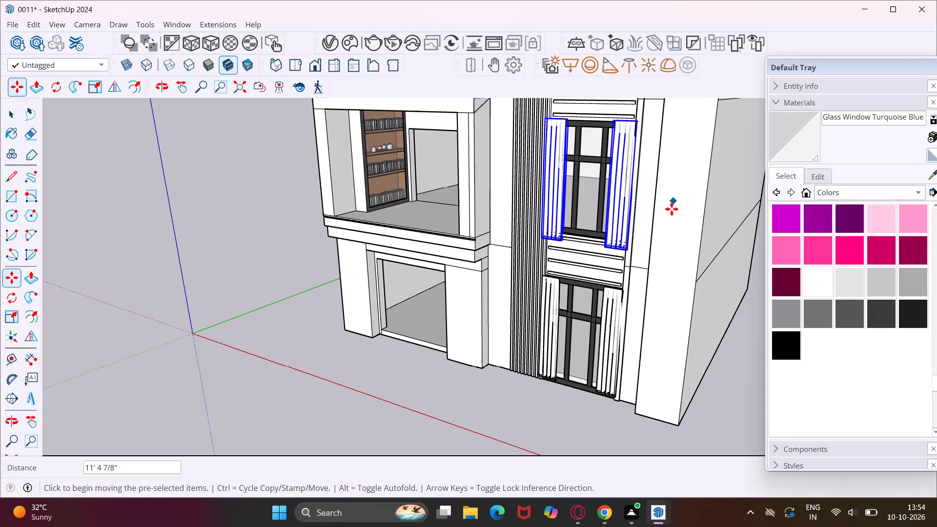
Copy the pair of white curtains about 11' 2" straight up from the middle window onto the top window.
scroll(672, 209, "down", 2)
middle_click_drag(672, 210, 558, 274)
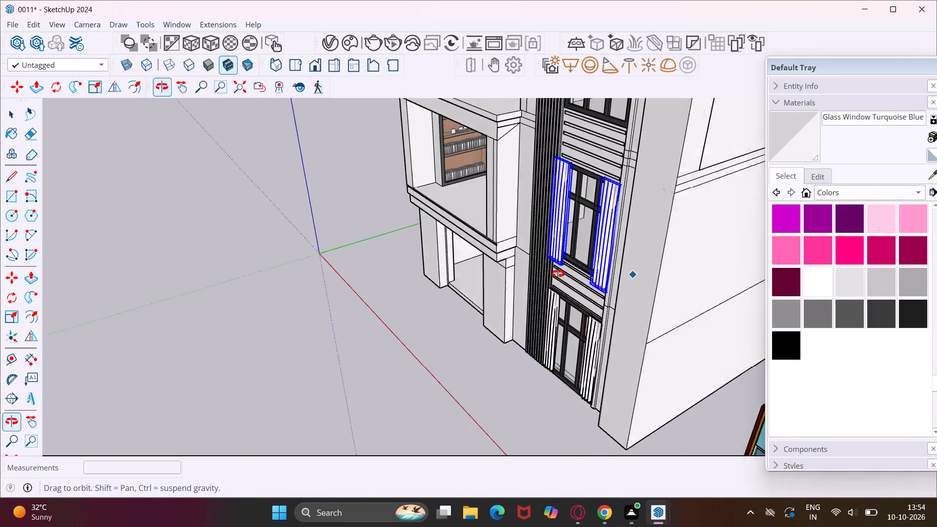
middle_click_drag(558, 274, 545, 284)
scroll(612, 266, "down", 3)
left_click(612, 266)
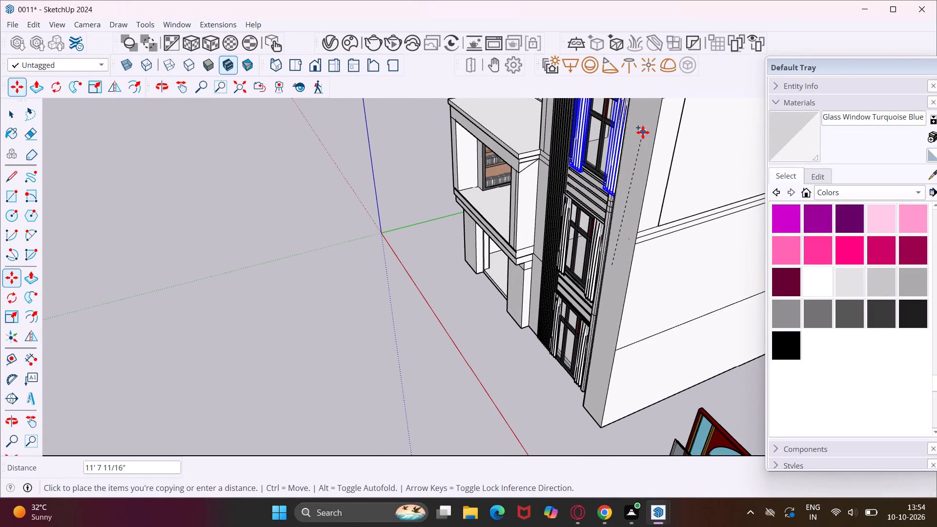
middle_click_drag(643, 132, 697, 128)
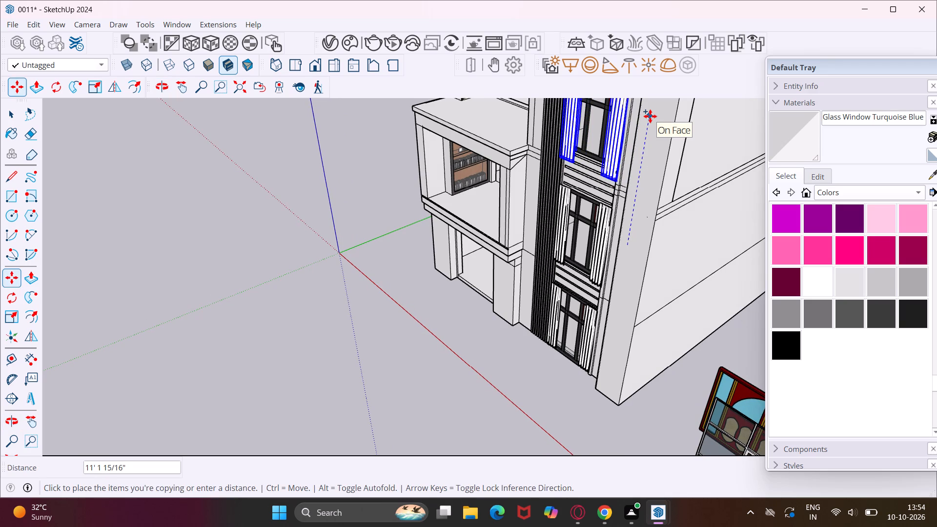
left_click(650, 116)
key("Escape")
key("space")
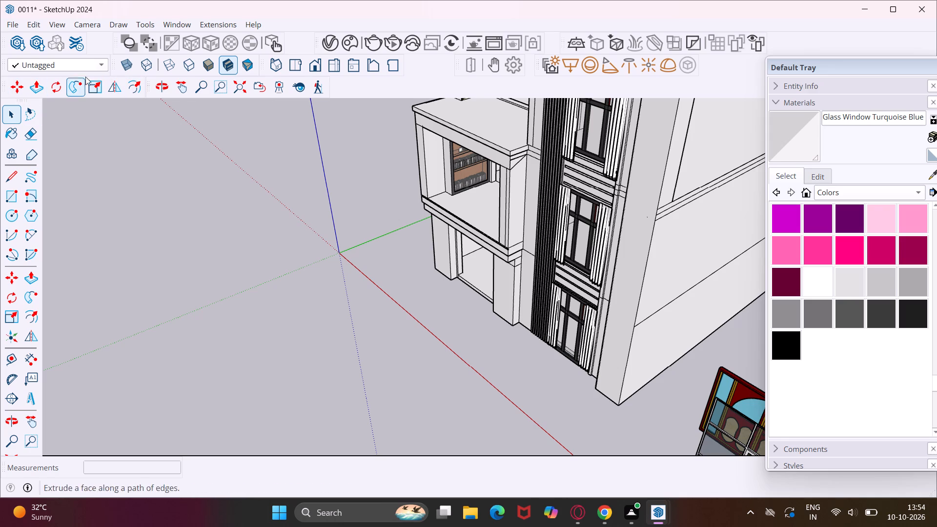
Scale the height of the middle window's slat-side curtain to about 0.95 from its lower end, ending it at the window's bottom frame.
left_click(176, 81)
left_click_drag(467, 211, 361, 298)
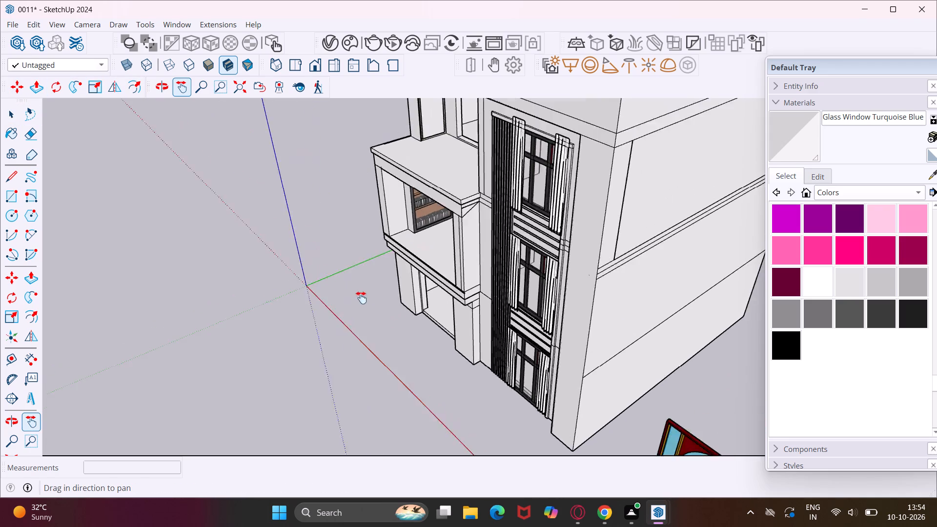
left_click_drag(361, 298, 330, 328)
middle_click_drag(431, 305, 647, 134)
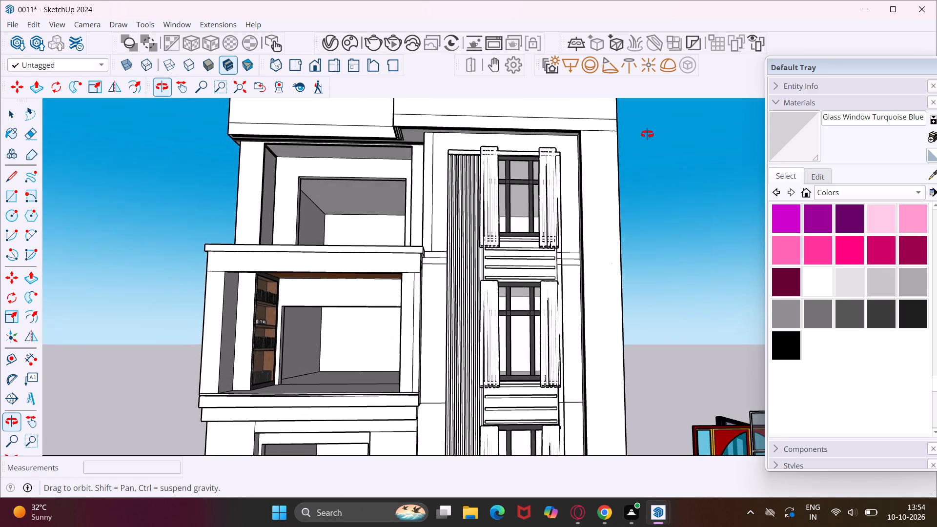
middle_click_drag(647, 134, 648, 134)
scroll(648, 134, "down", 2)
scroll(637, 206, "down", 1)
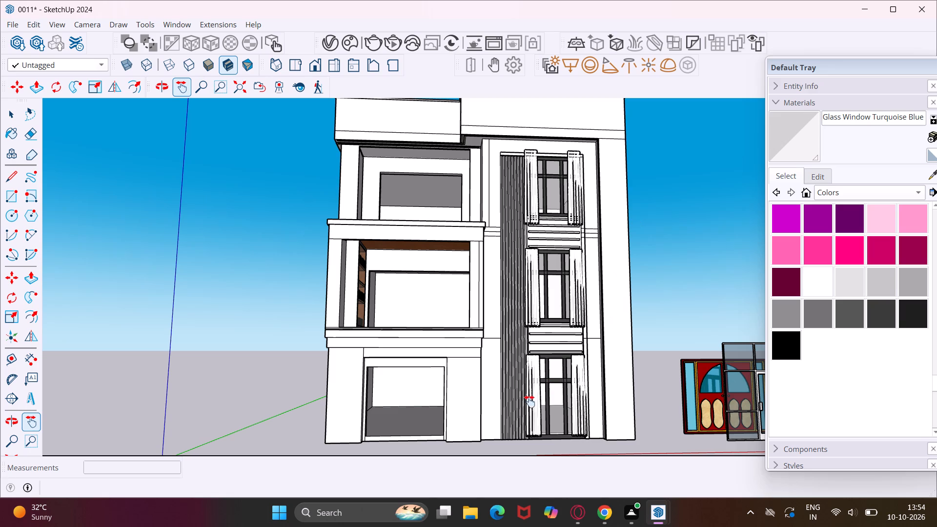
scroll(536, 289, "up", 2)
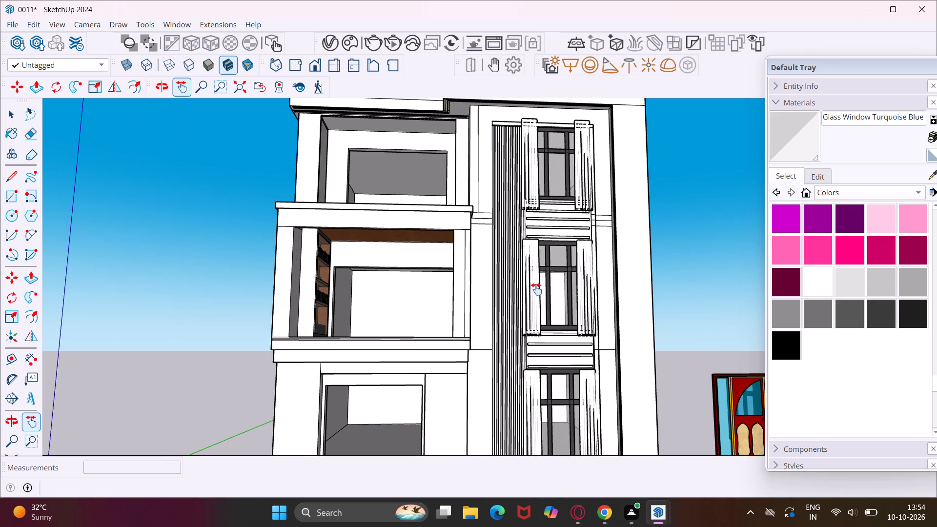
key("Escape")
key("space")
left_click(536, 289)
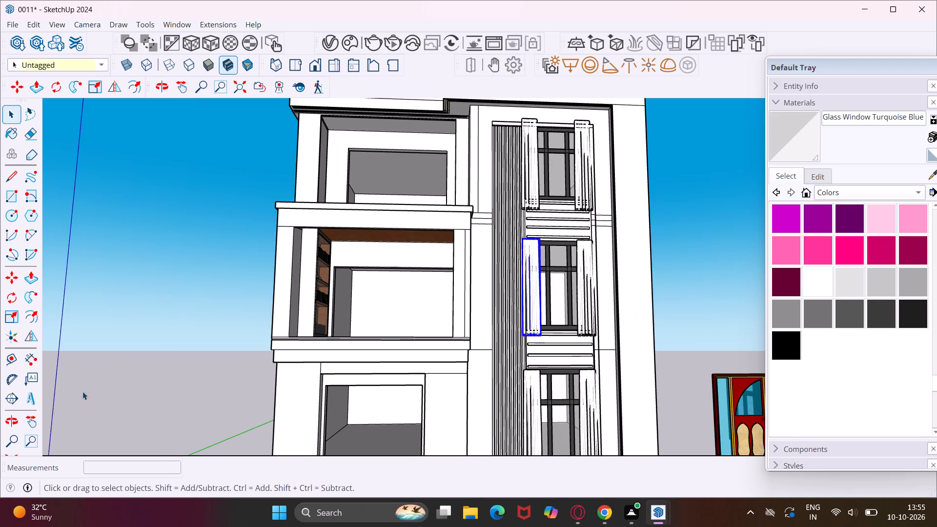
left_click(15, 319)
scroll(534, 339, "up", 8)
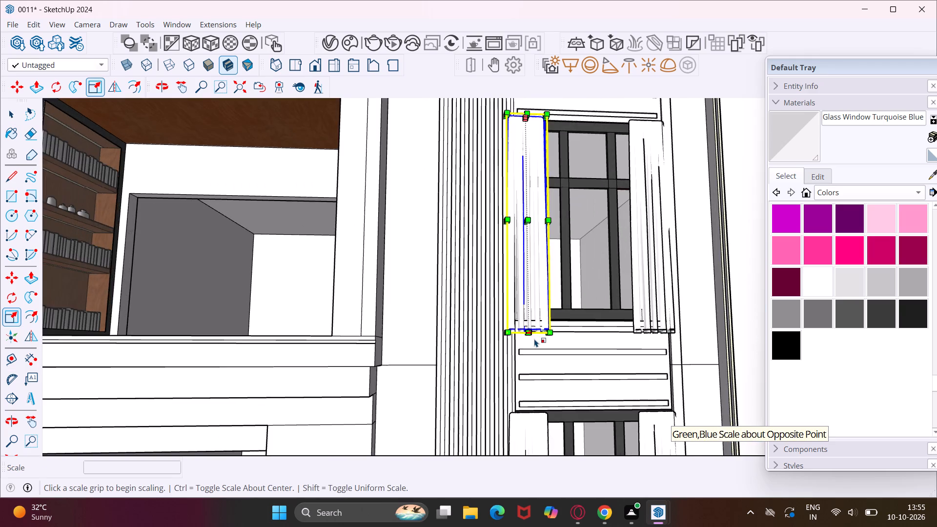
scroll(534, 339, "up", 6)
middle_click_drag(527, 336, 538, 331)
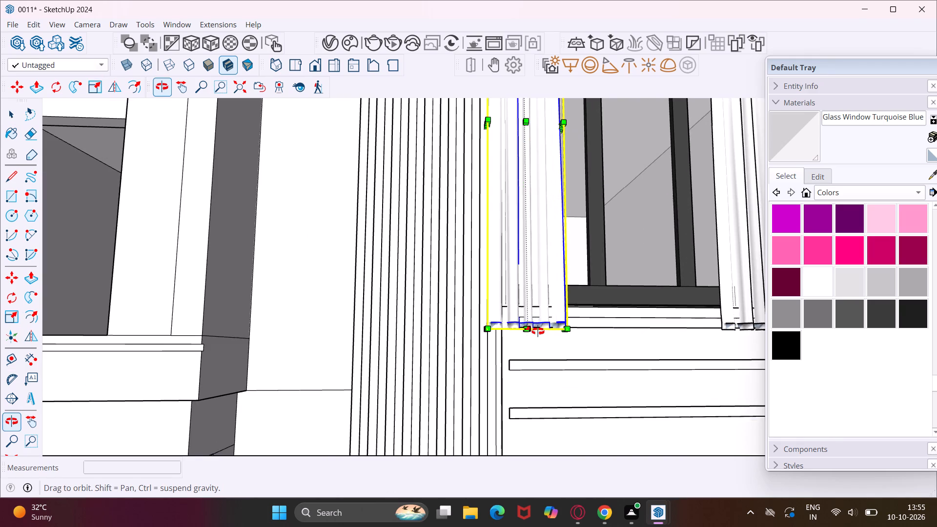
middle_click_drag(538, 331, 614, 305)
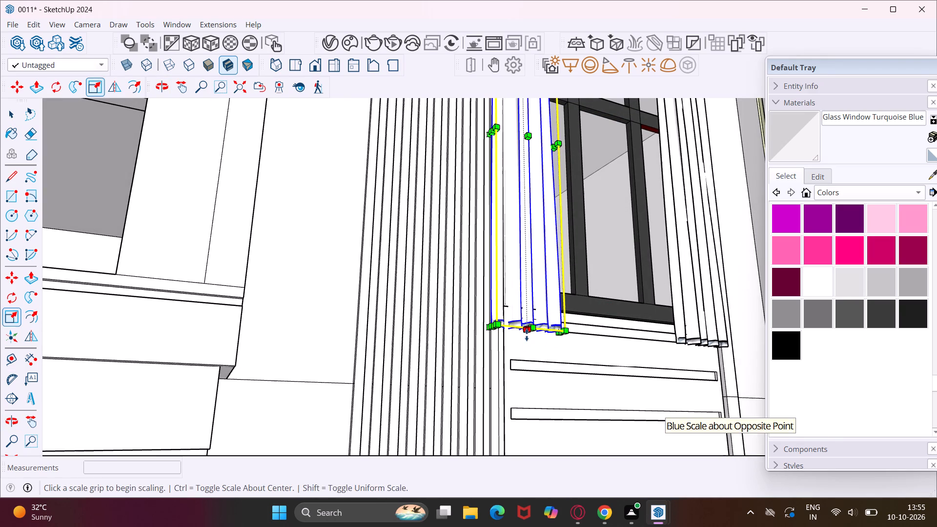
left_click(527, 335)
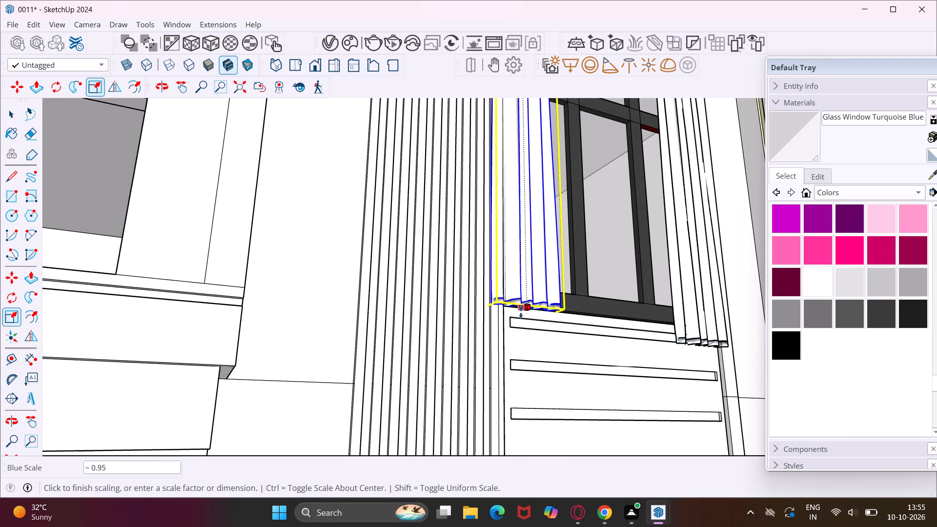
left_click(521, 312)
middle_click_drag(544, 298, 428, 385)
scroll(429, 375, "down", 8)
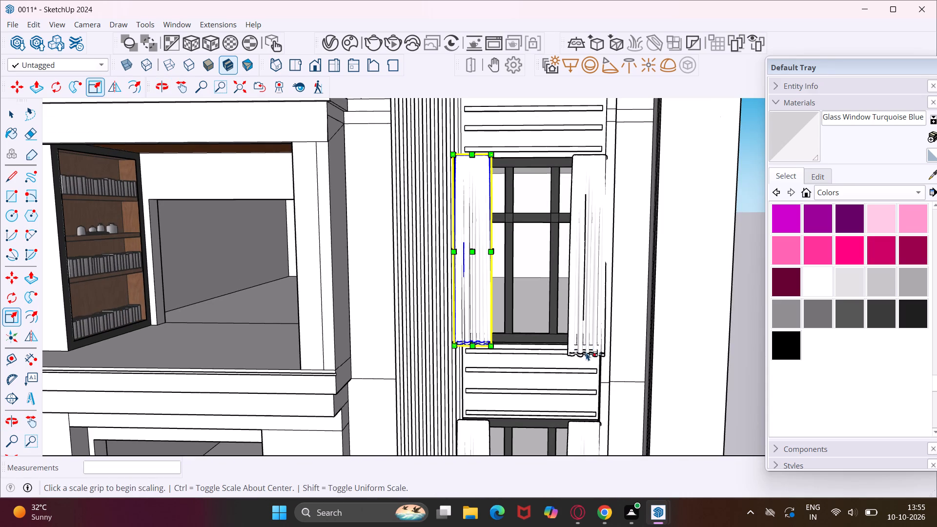
key("Escape")
Scale the height of the middle window's other curtain to about 0.95 from its lower end to match its partner.
left_click(590, 344)
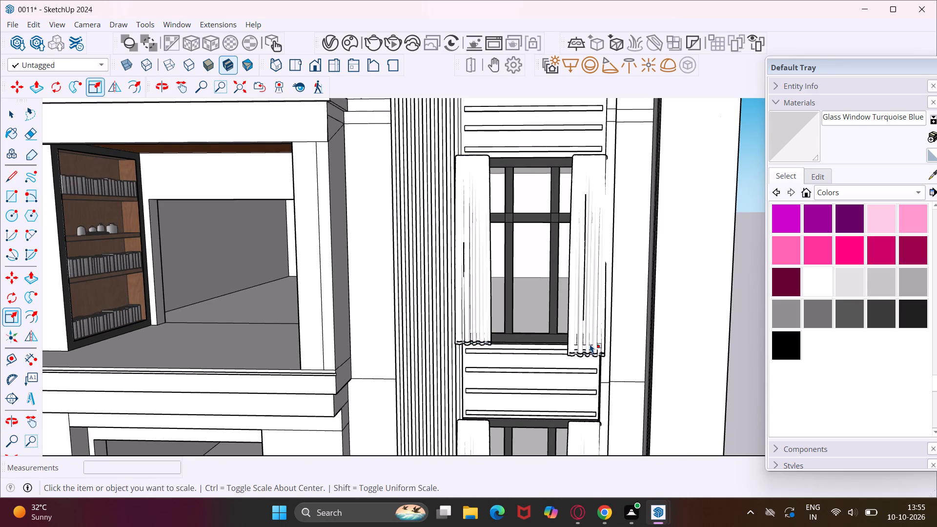
left_click(590, 344)
left_click(583, 339)
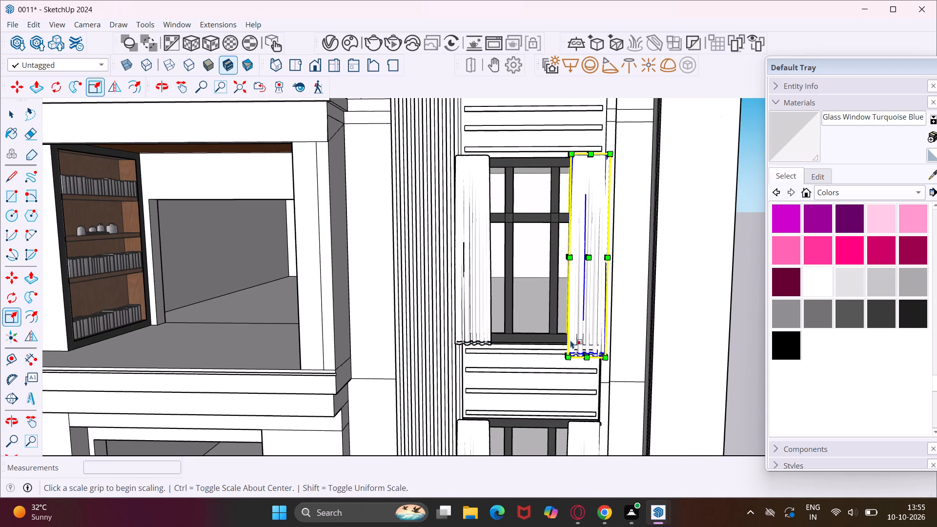
scroll(581, 359, "up", 9)
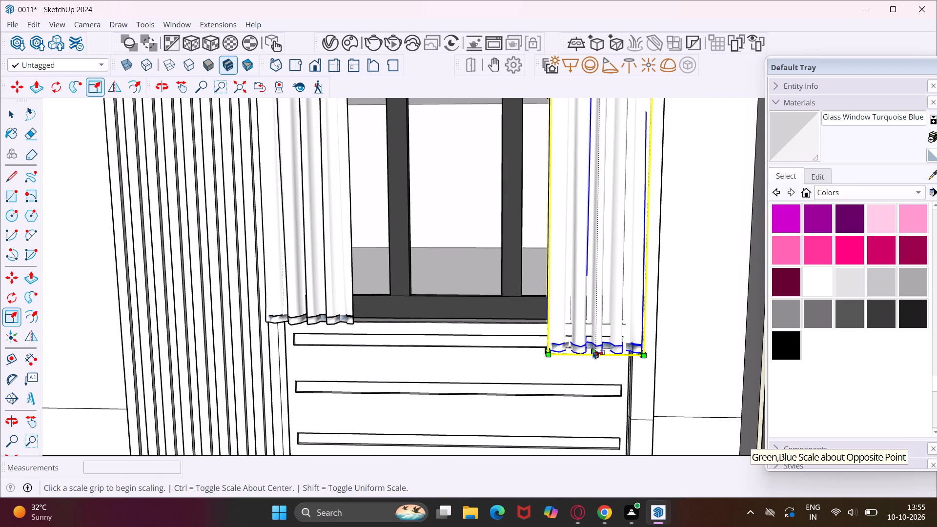
left_click(593, 350)
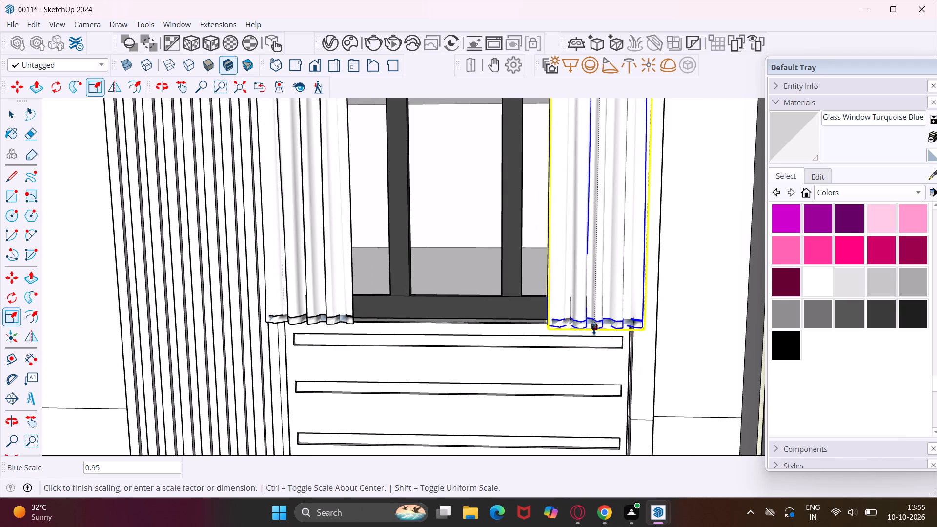
left_click(594, 329)
key("Escape")
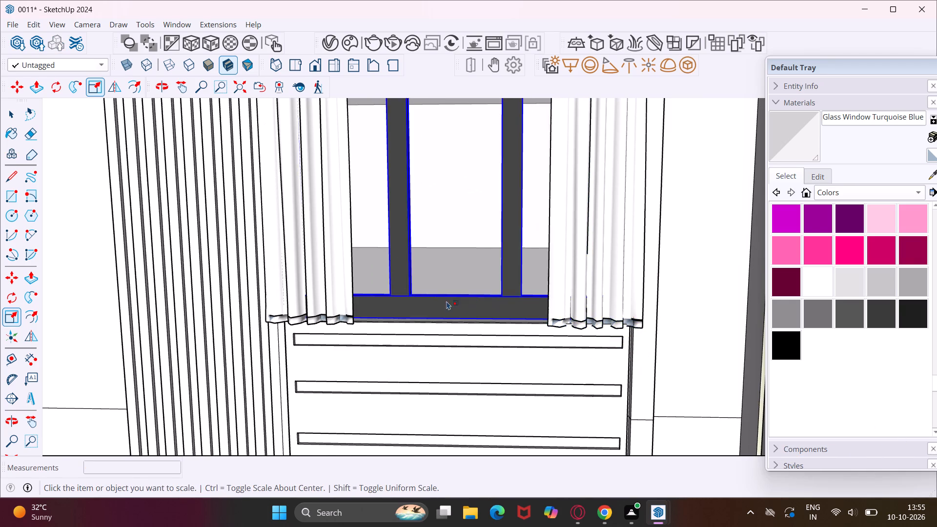
Scale the height of the top window's curtain farther from the slats to 0.91, raising its hem to just below the window frame.
scroll(441, 303, "down", 20)
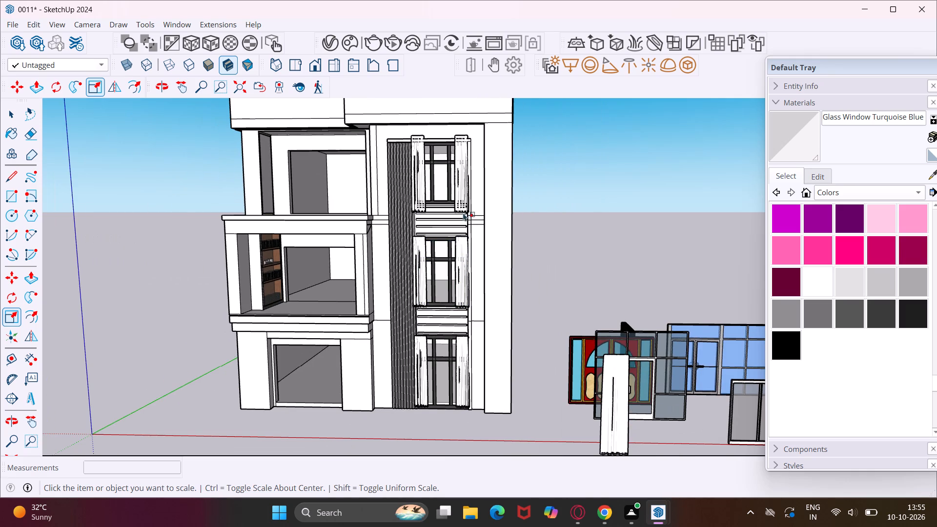
left_click(459, 190)
scroll(459, 190, "up", 12)
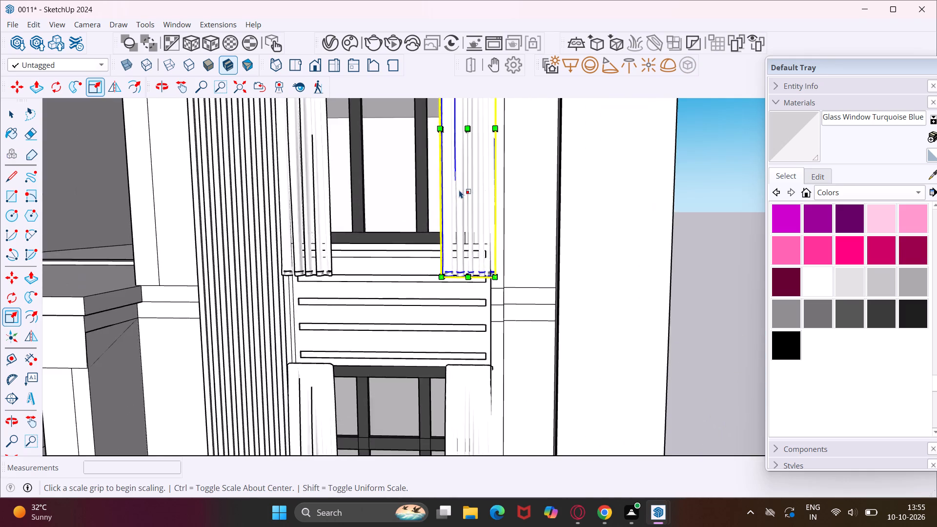
scroll(459, 190, "up", 5)
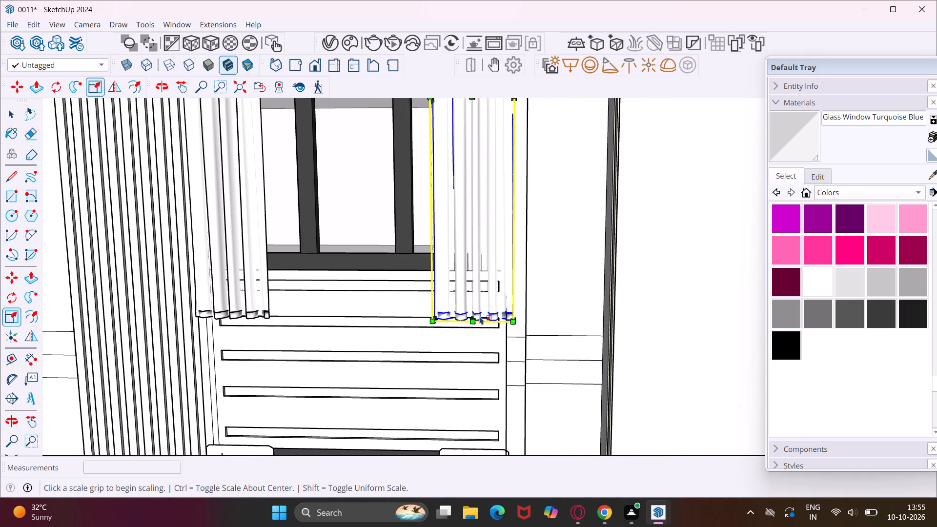
scroll(479, 316, "up", 3)
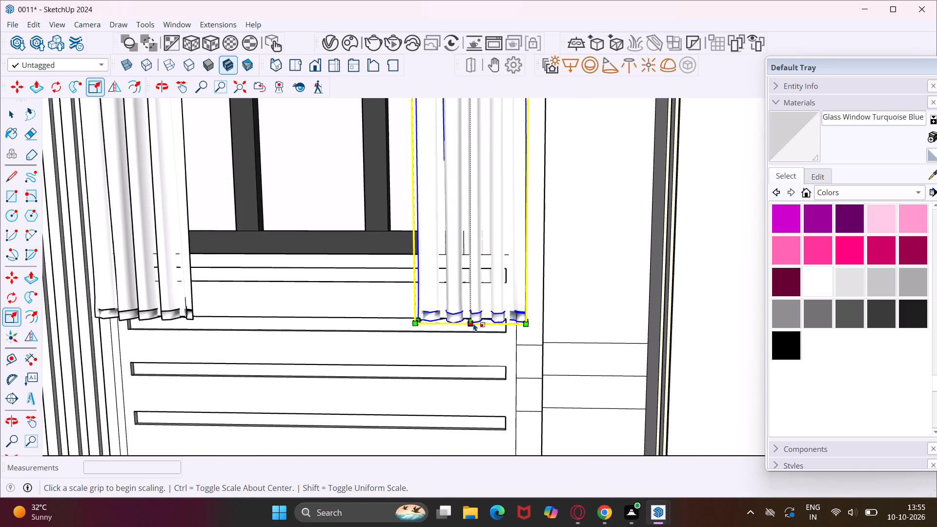
scroll(474, 323, "up", 6)
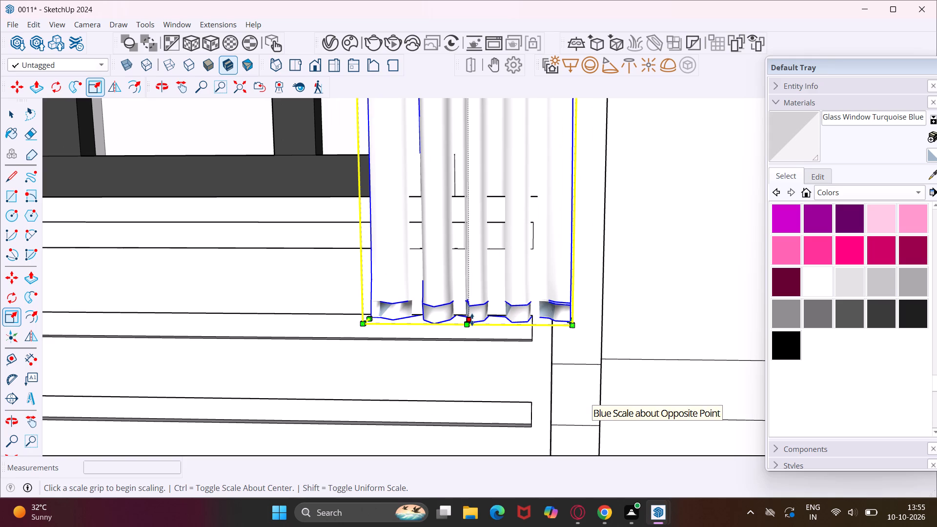
left_click(472, 320)
left_click(474, 220)
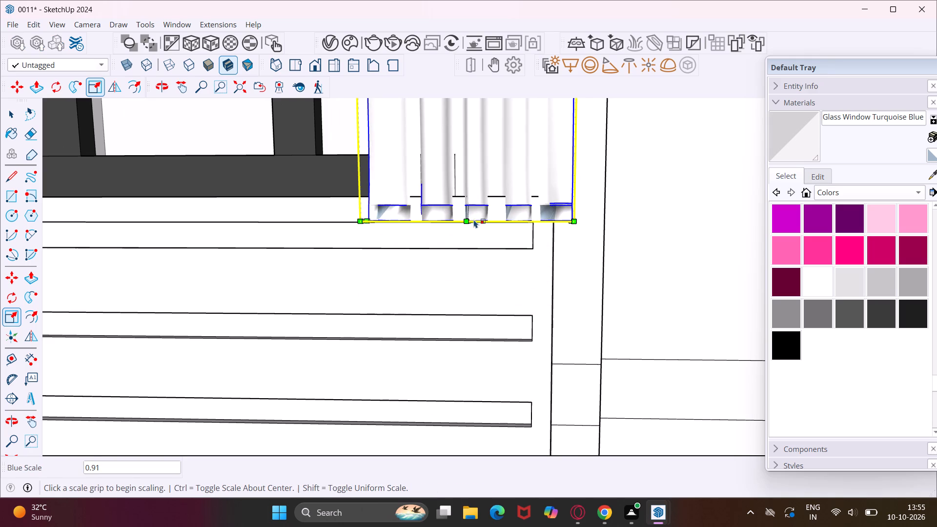
scroll(483, 194, "down", 8)
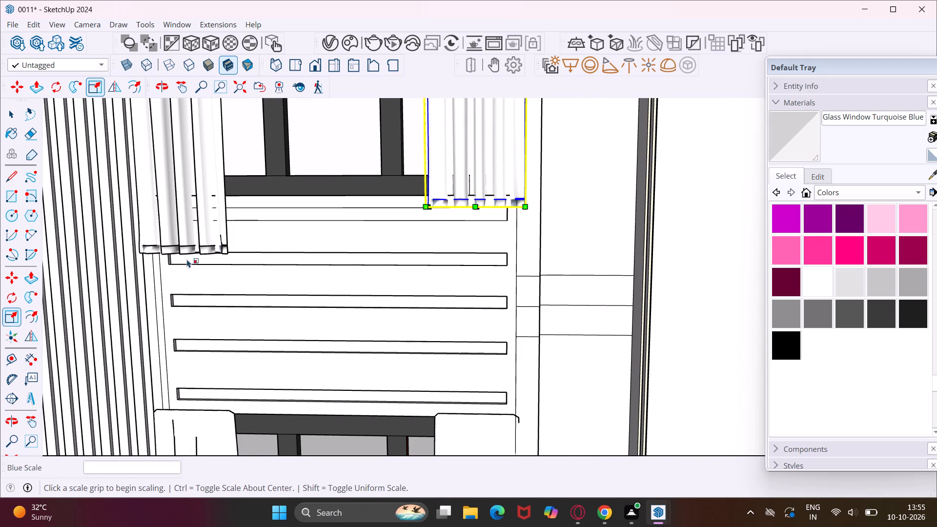
key("Escape")
Scale the height of the top window's slat-side curtain to 0.91 from its lower end to match the opposite curtain.
left_click(188, 229)
scroll(183, 250, "up", 5)
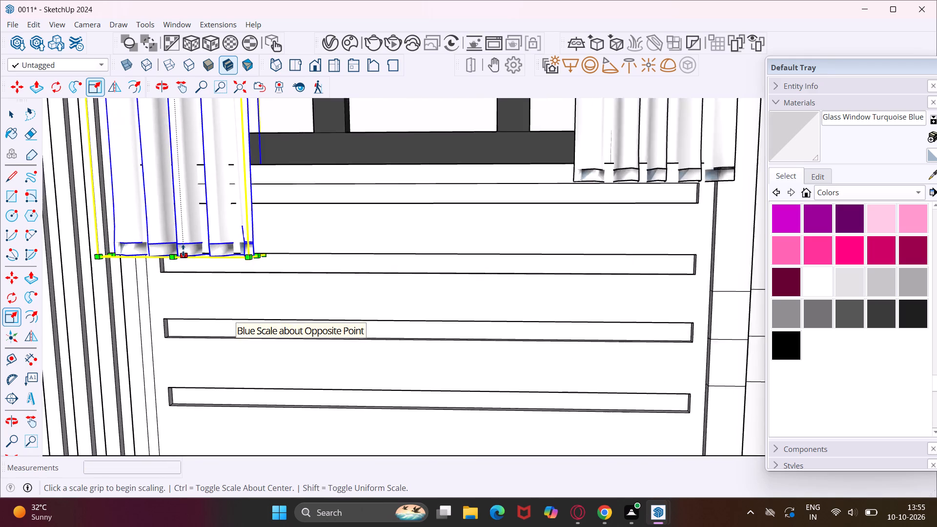
scroll(183, 250, "up", 1)
left_click(183, 250)
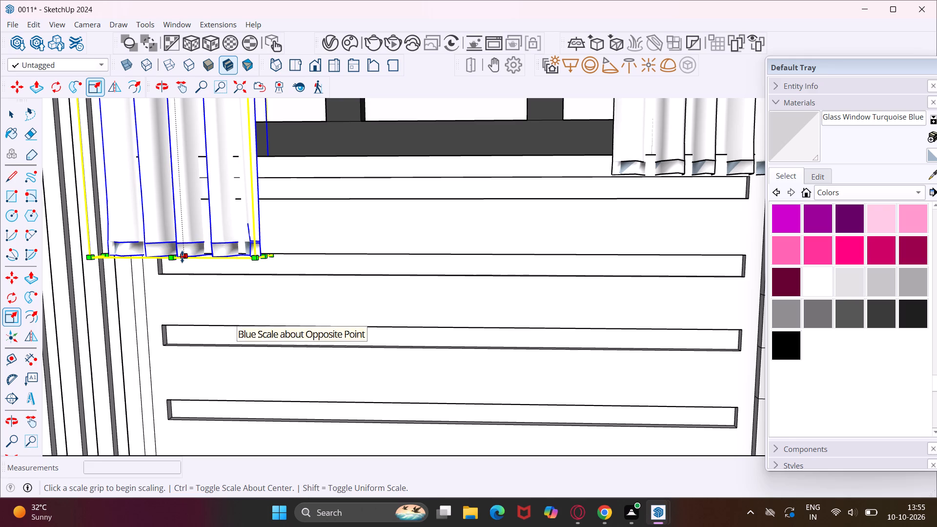
left_click(182, 257)
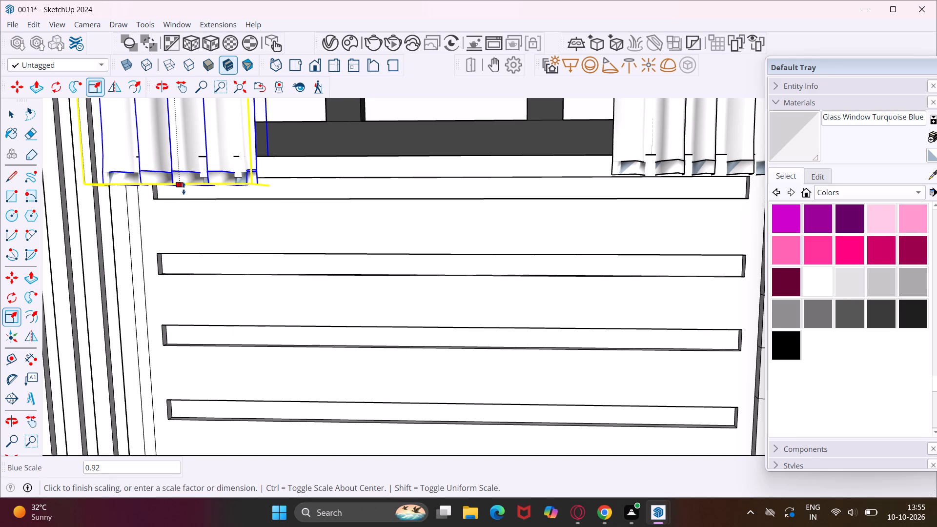
left_click(188, 180)
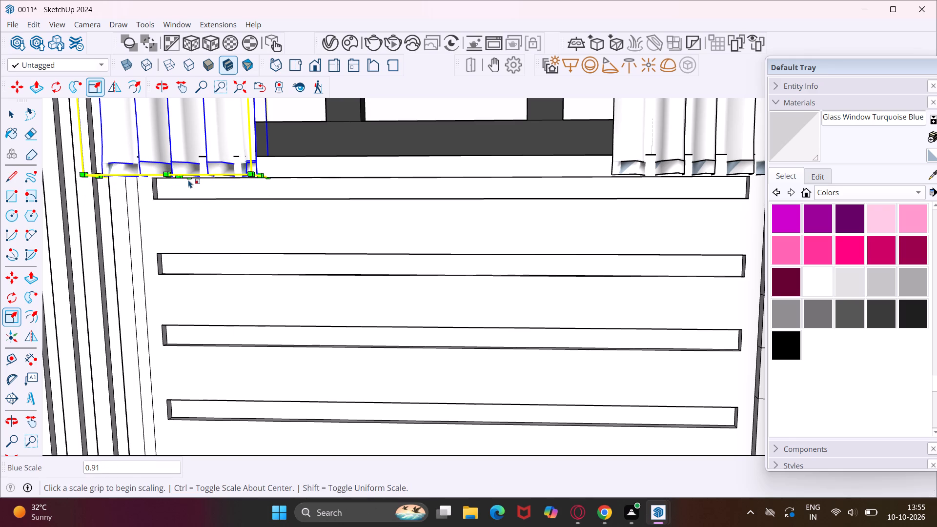
key("Escape")
Move all six curtains together about 6 13/16" inward along the green axis so they sit behind the three windows.
scroll(215, 171, "down", 5)
scroll(265, 201, "down", 5)
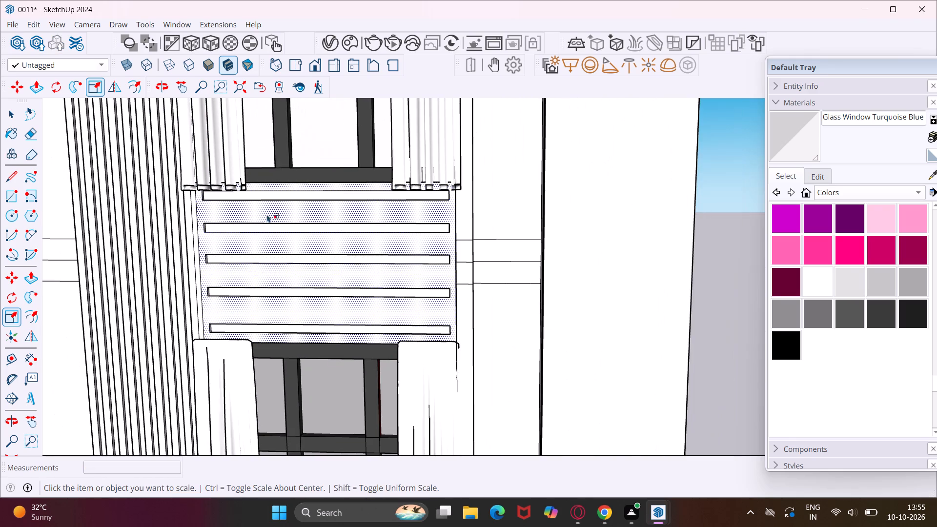
middle_click_drag(371, 229, 224, 323)
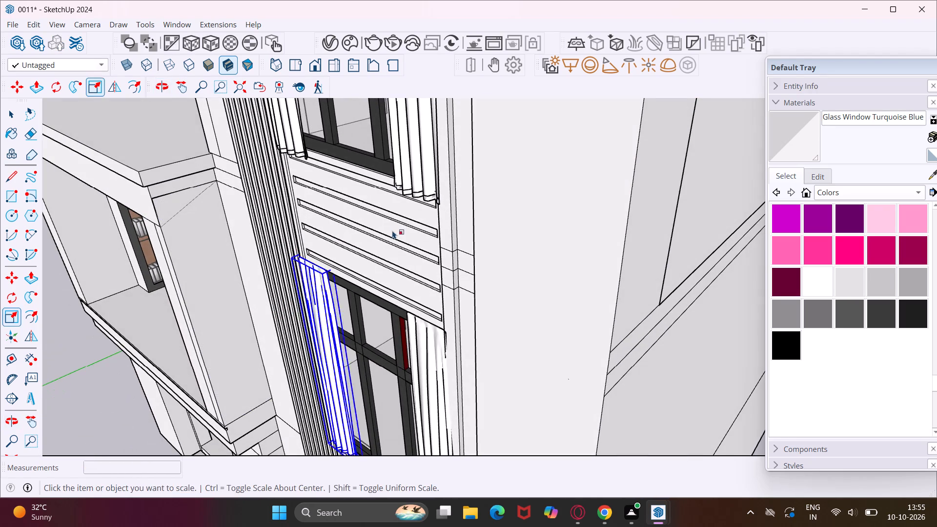
key("Escape")
key("space")
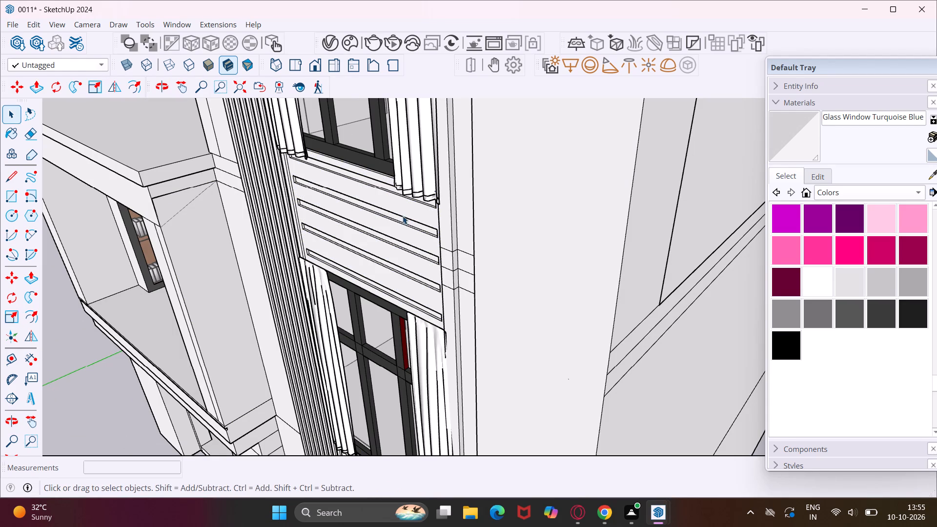
left_click(416, 178)
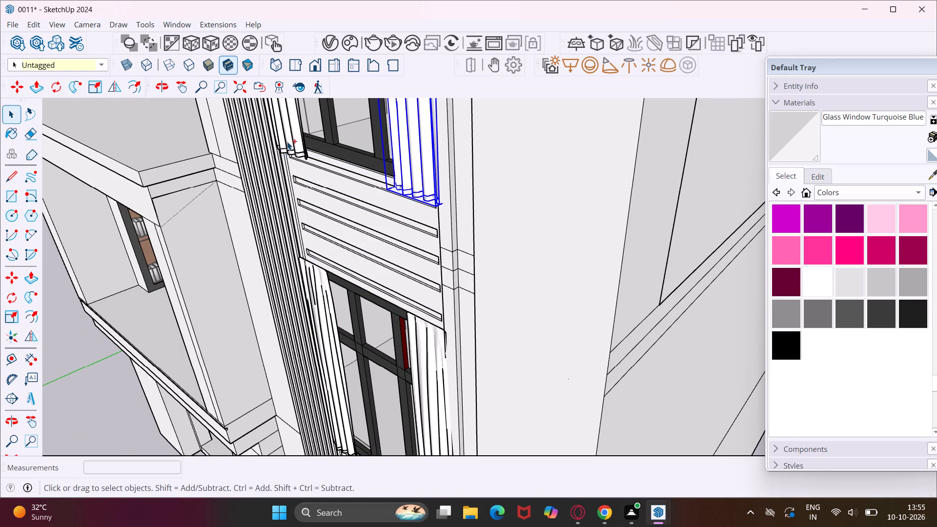
left_click(289, 139, "ctrl")
left_click(317, 282, "ctrl")
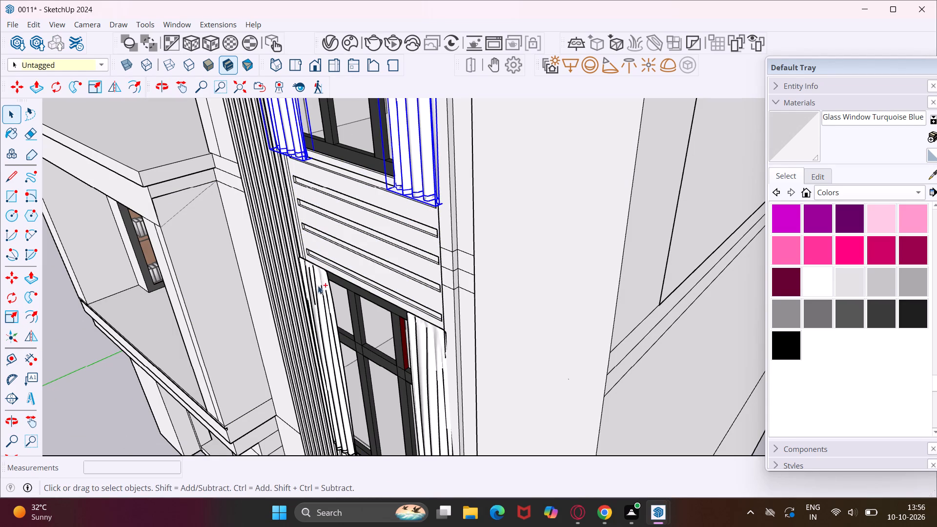
left_click(425, 379, "ctrl")
middle_click_drag(426, 378, 449, 316, "ctrl")
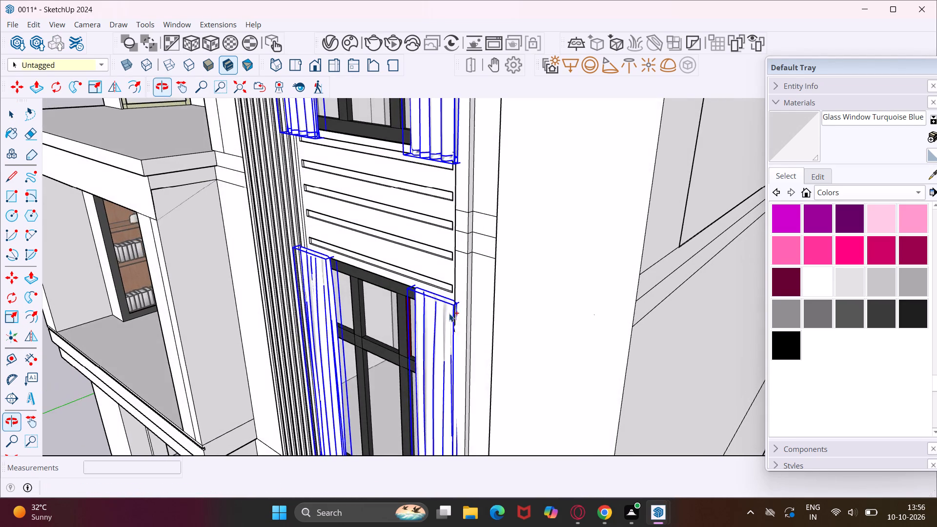
scroll(452, 298, "down", 12, "ctrl")
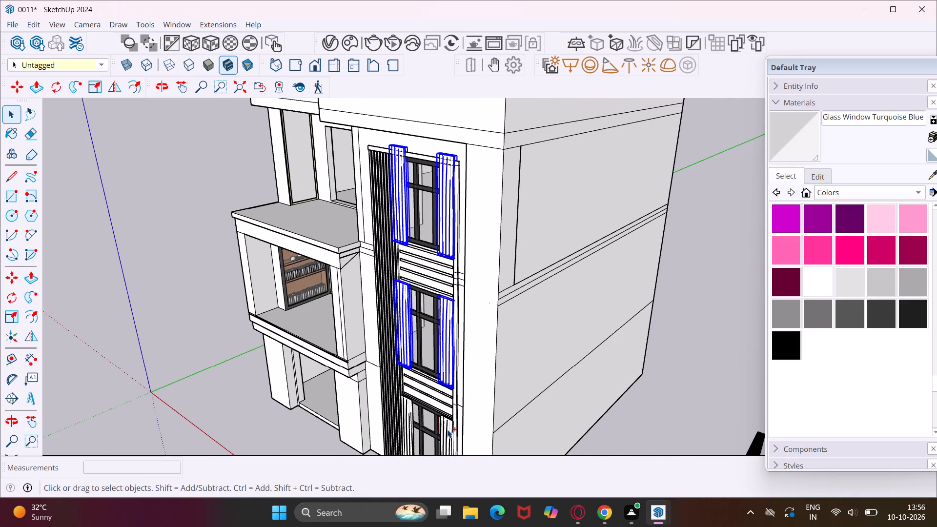
scroll(447, 429, "up", 8, "ctrl")
left_click(447, 429, "ctrl")
left_click(362, 425, "ctrl")
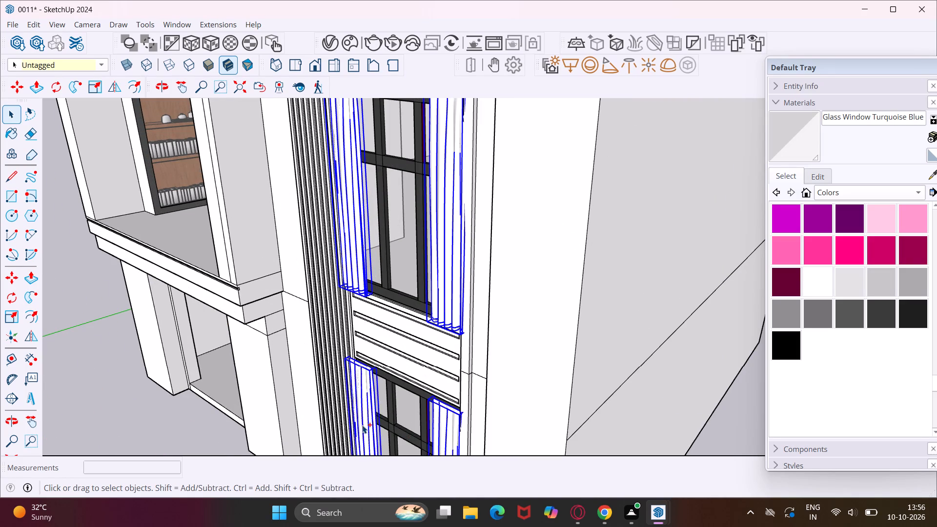
key("m")
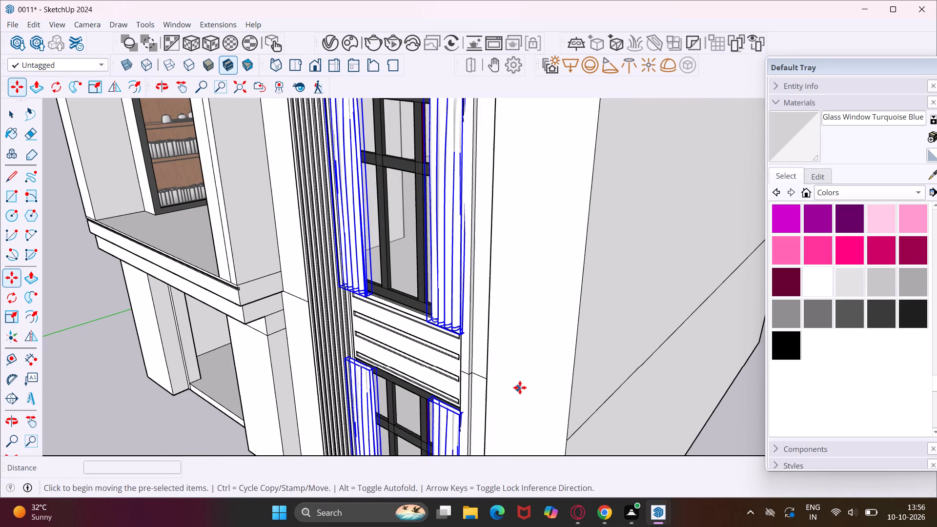
middle_click_drag(534, 379, 448, 380)
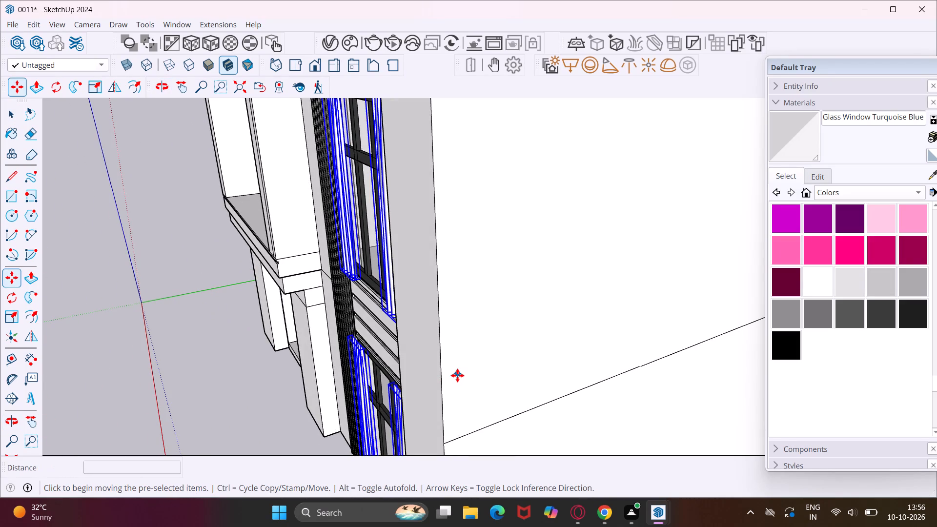
left_click(458, 375)
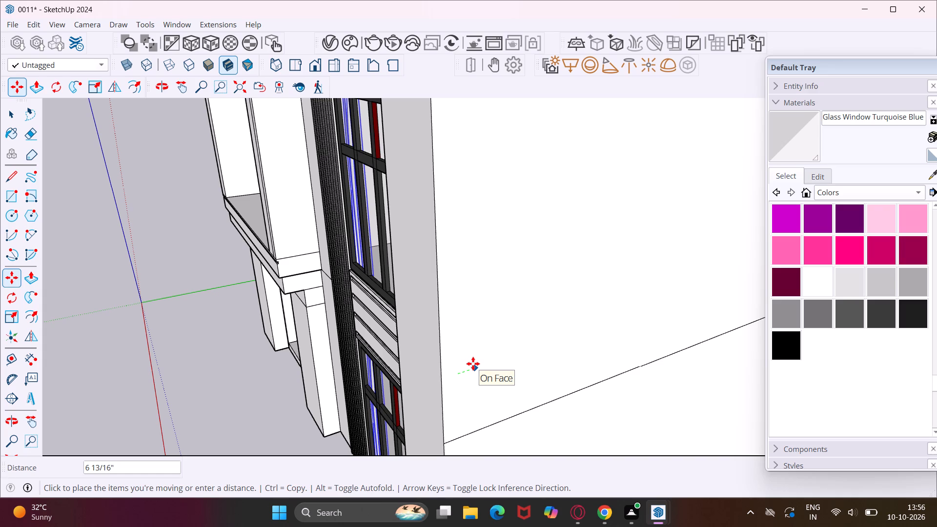
left_click(473, 364)
middle_click_drag(473, 364, 477, 363)
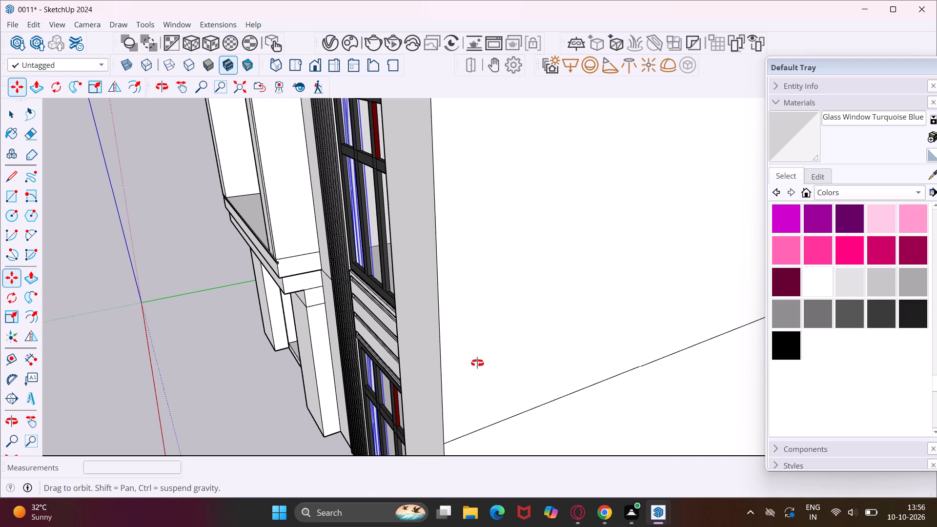
middle_click_drag(477, 363, 639, 268)
scroll(488, 360, "up", 1)
scroll(488, 292, "down", 3)
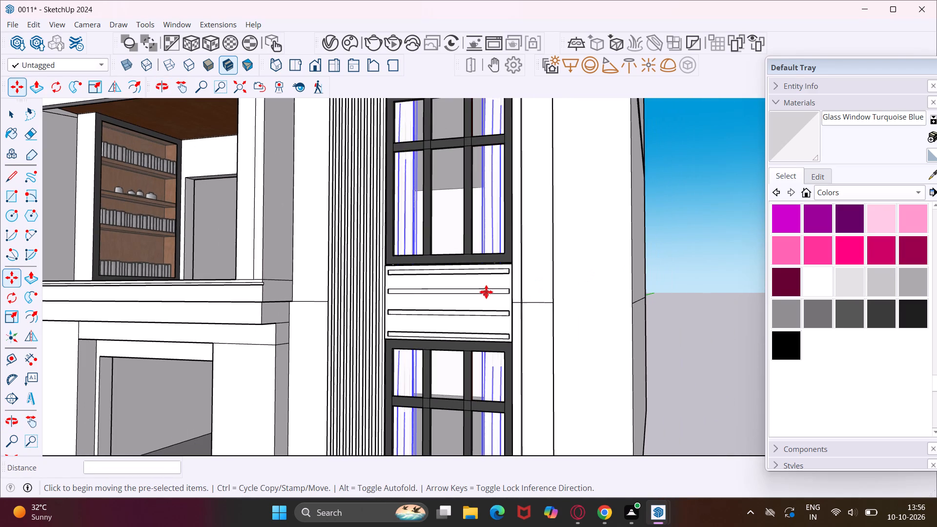
scroll(486, 292, "down", 3)
key("Escape")
key("space")
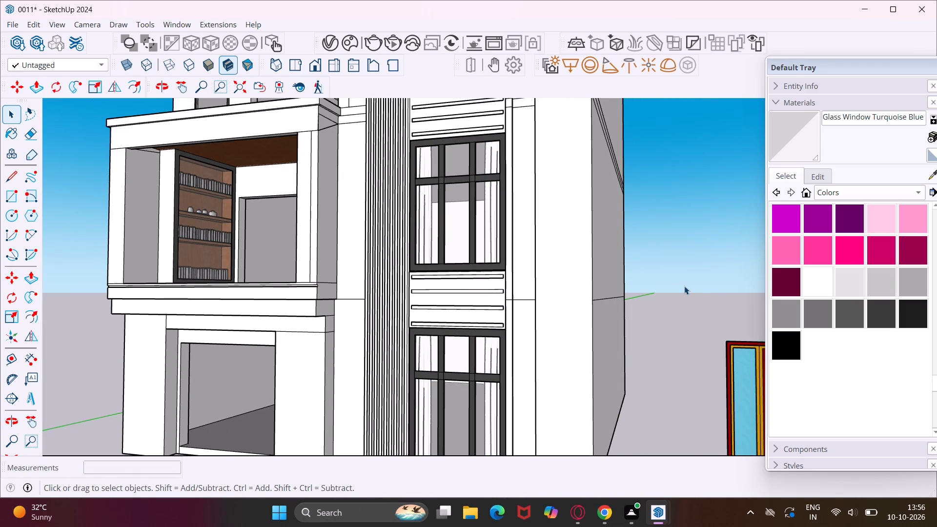
Move the freestanding red double door with arched glass by its upper corner into the ground-floor entrance opening, about 34' 9 9/16" away.
middle_click_drag(659, 296, 705, 365)
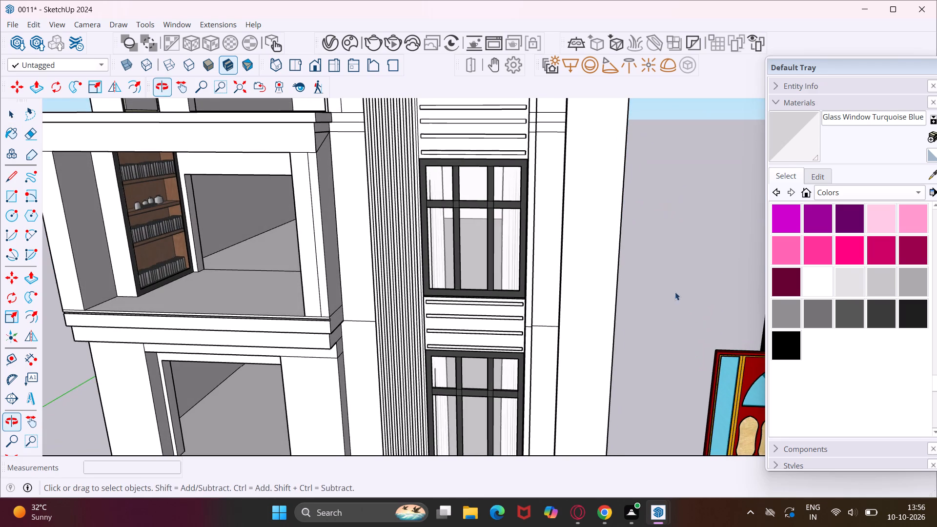
scroll(675, 268, "down", 4)
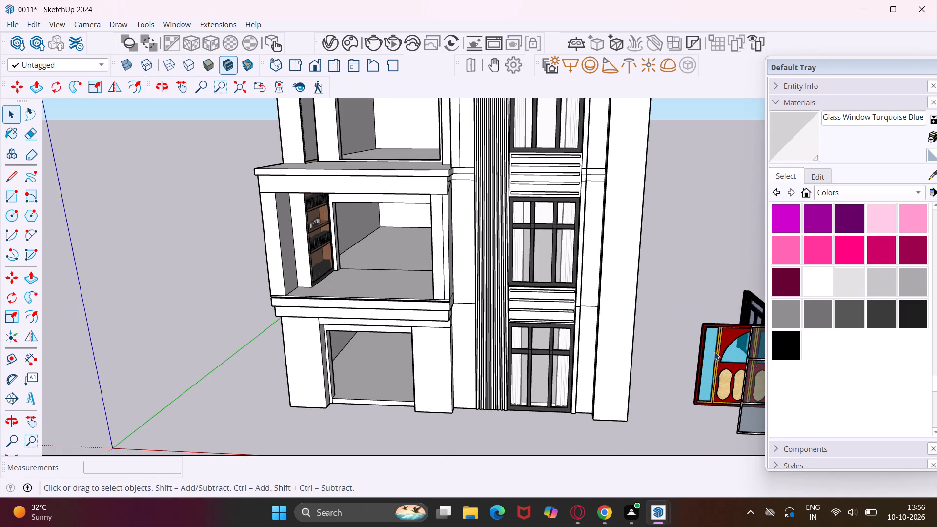
middle_click_drag(714, 352, 677, 322)
scroll(671, 323, "down", 4)
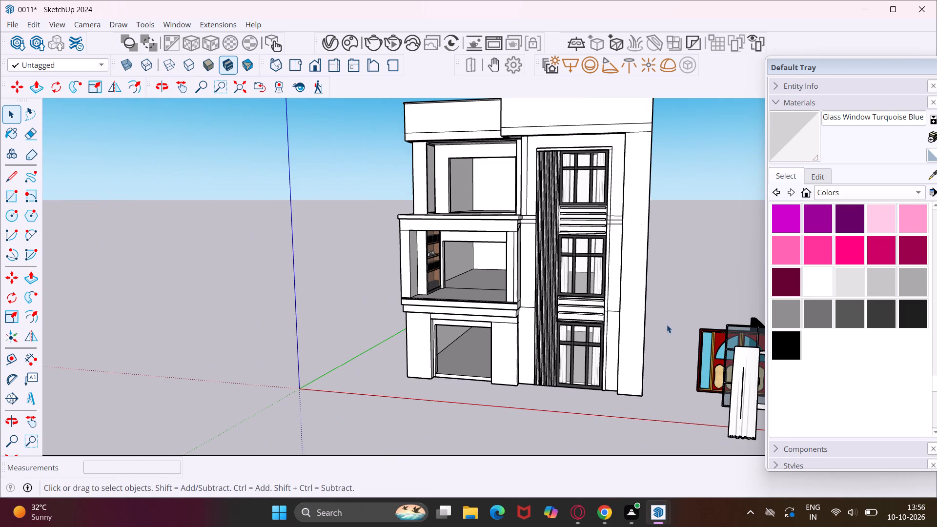
middle_click_drag(715, 394, 621, 384)
scroll(603, 379, "down", 5)
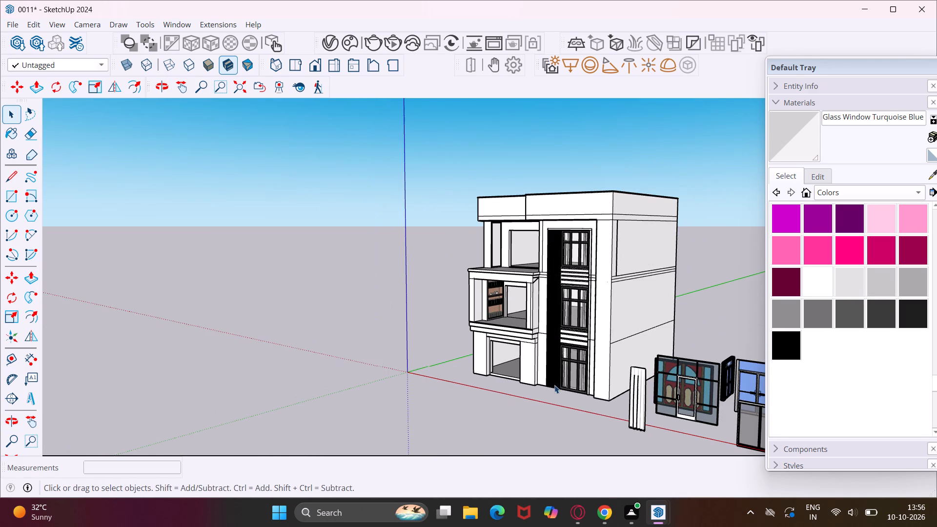
scroll(713, 405, "up", 7)
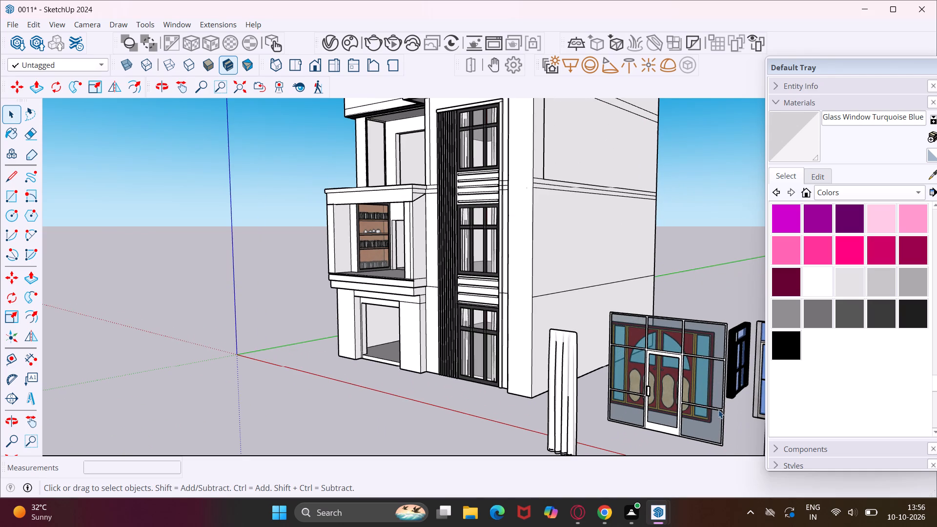
left_click(718, 412)
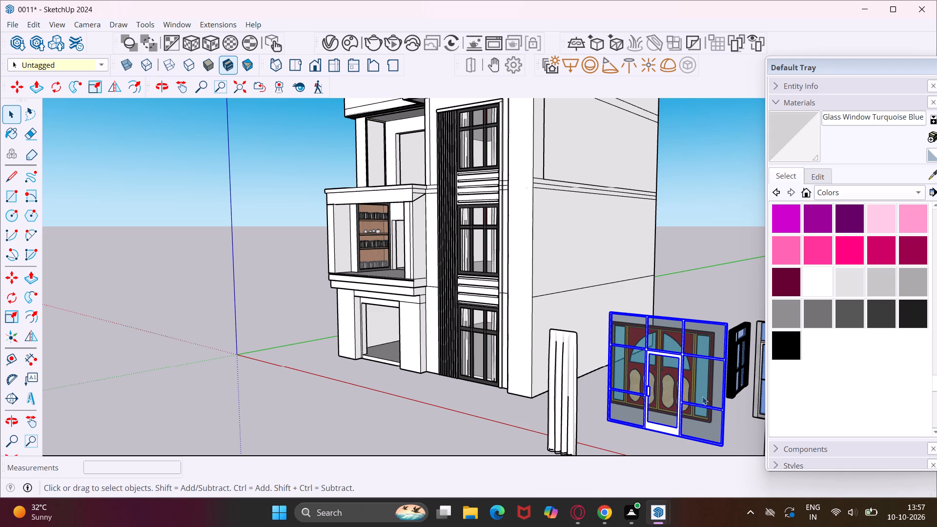
scroll(668, 404, "down", 5)
middle_click_drag(728, 409, 583, 406)
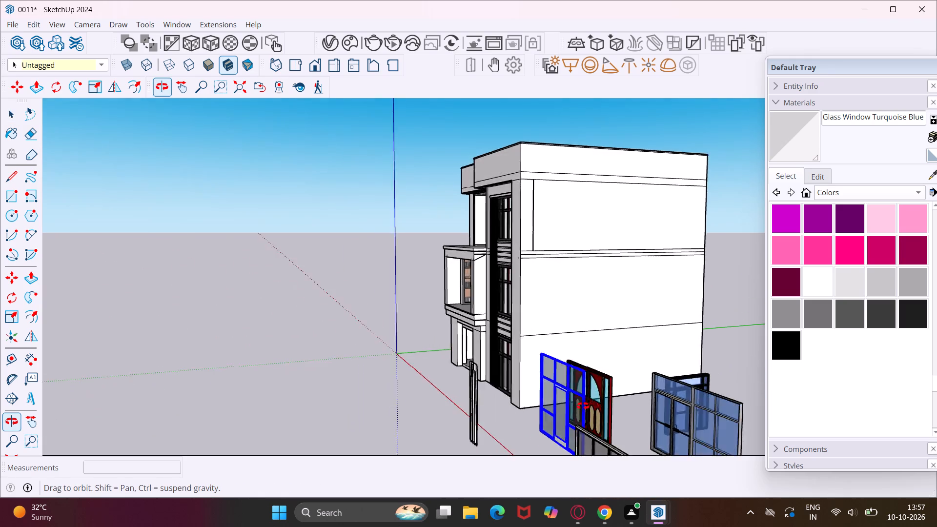
middle_click_drag(583, 406, 661, 388)
scroll(661, 390, "up", 3)
left_click(661, 380)
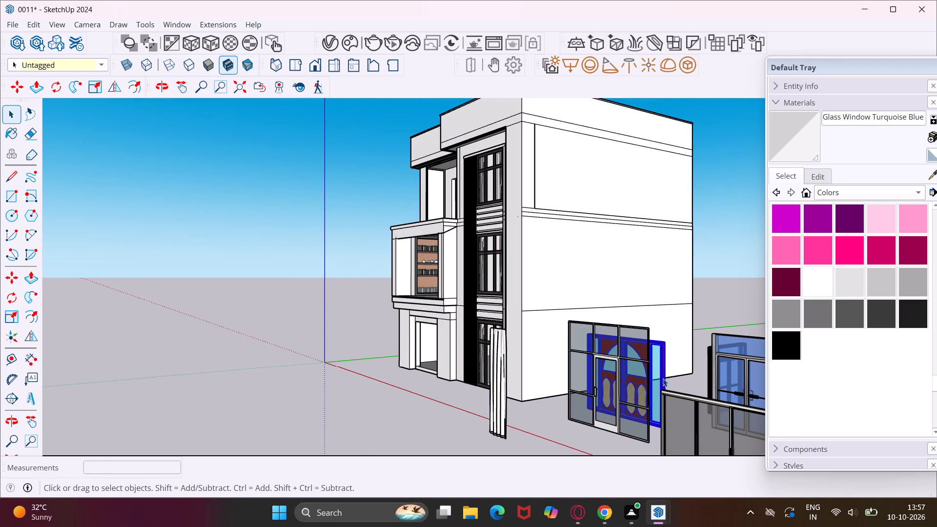
scroll(660, 370, "up", 2)
middle_click_drag(660, 370, 729, 374)
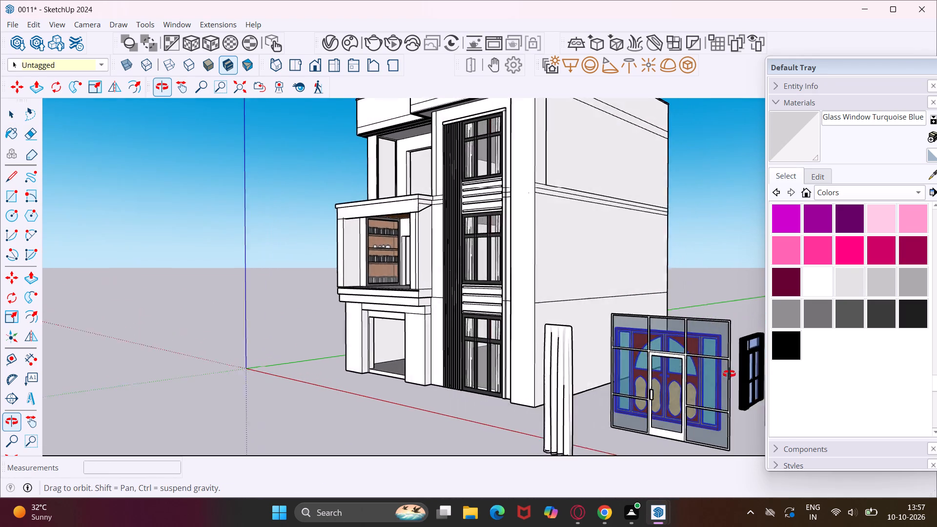
middle_click_drag(729, 374, 765, 407)
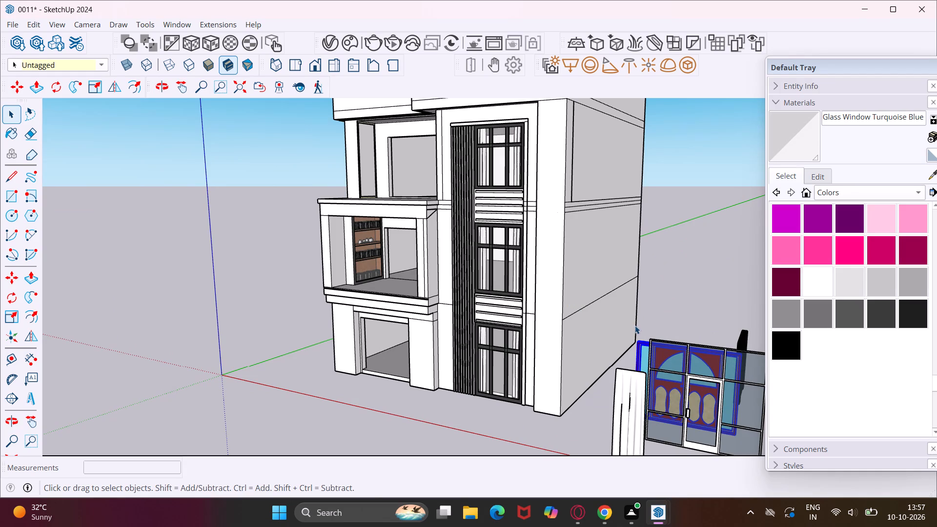
key("m")
scroll(637, 346, "up", 13)
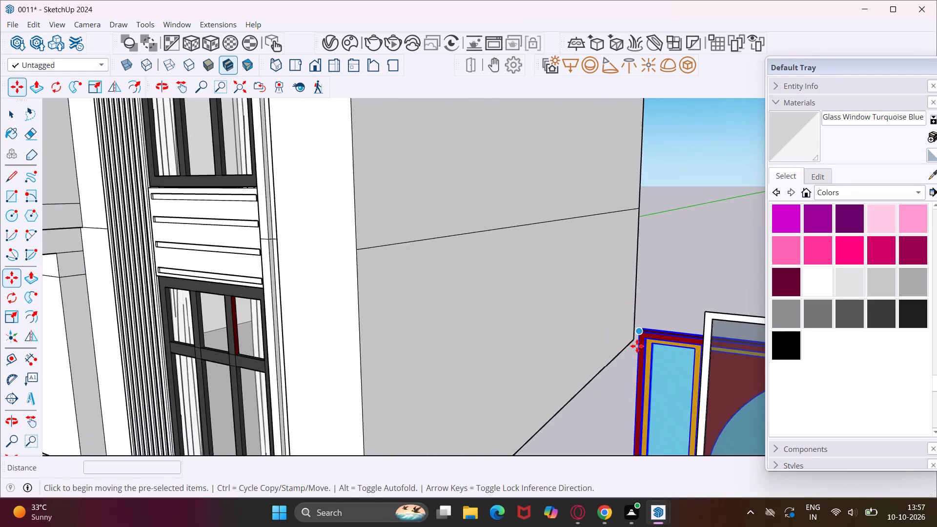
middle_click_drag(637, 346, 723, 367)
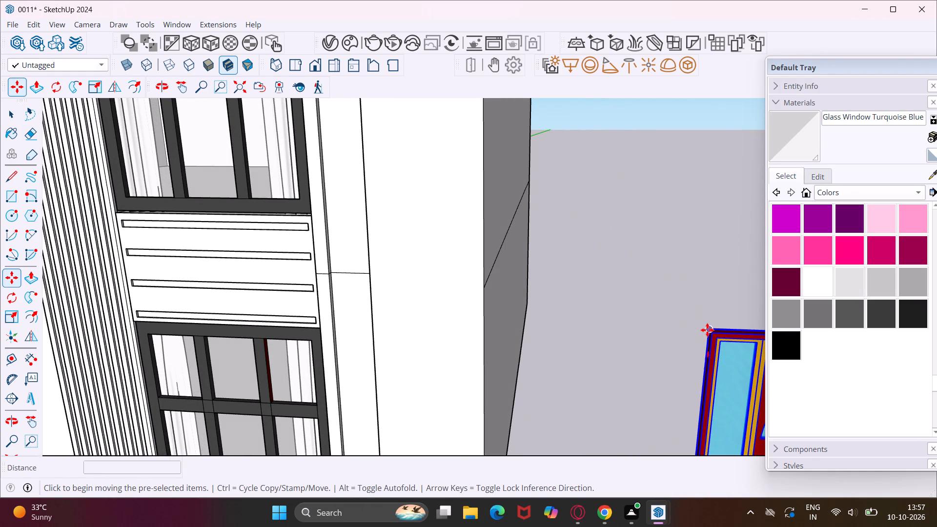
scroll(707, 330, "up", 7)
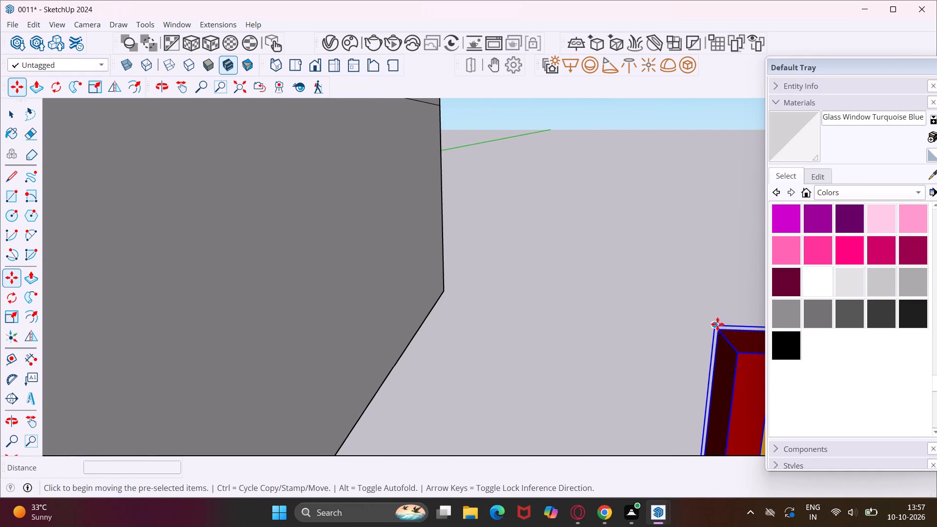
left_click(717, 324)
scroll(628, 345, "down", 20)
scroll(628, 345, "down", 7)
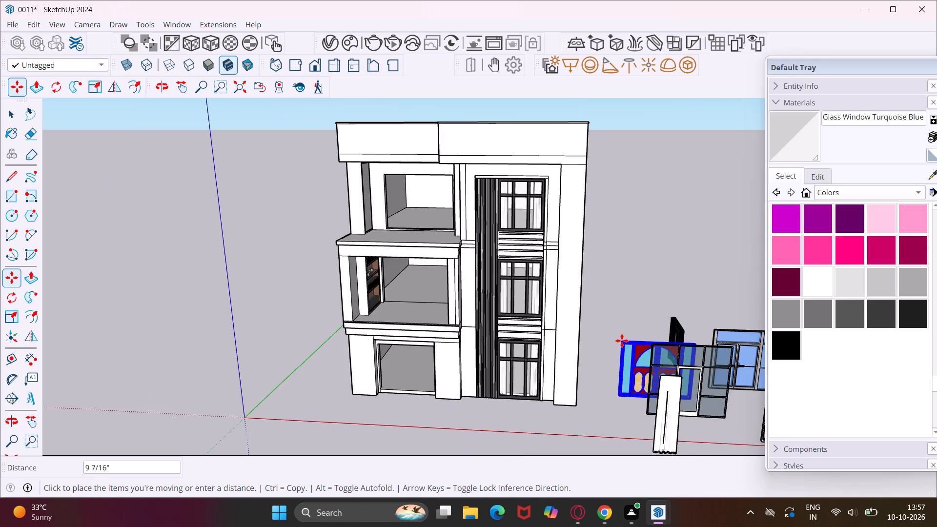
scroll(622, 341, "down", 5)
scroll(464, 340, "up", 9)
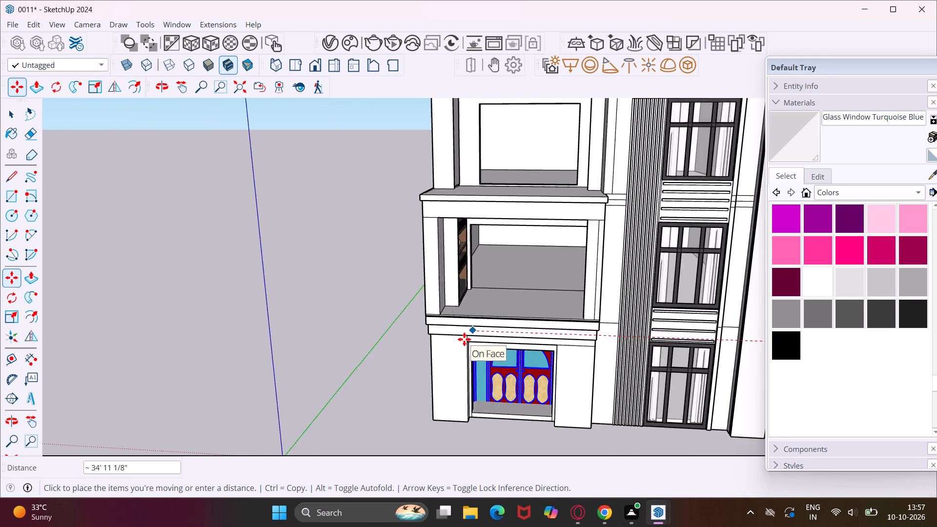
scroll(464, 339, "up", 9)
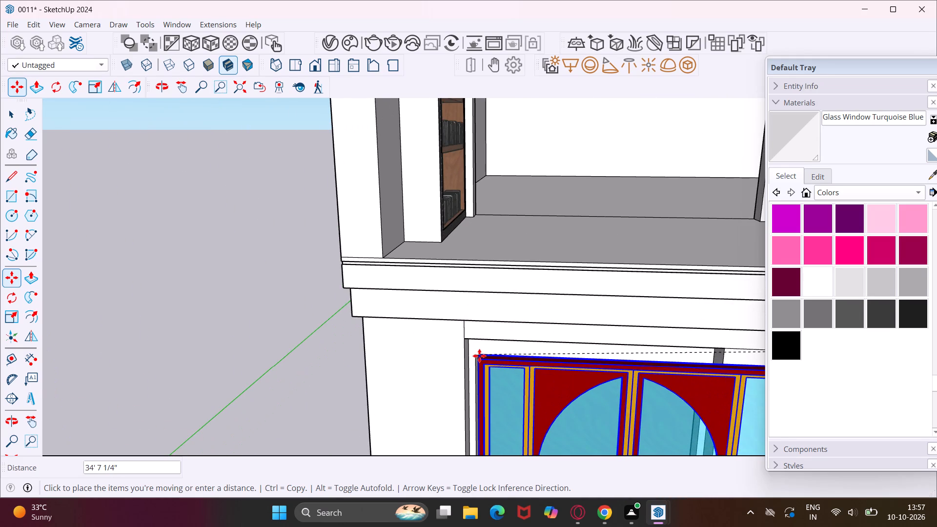
scroll(477, 356, "up", 8)
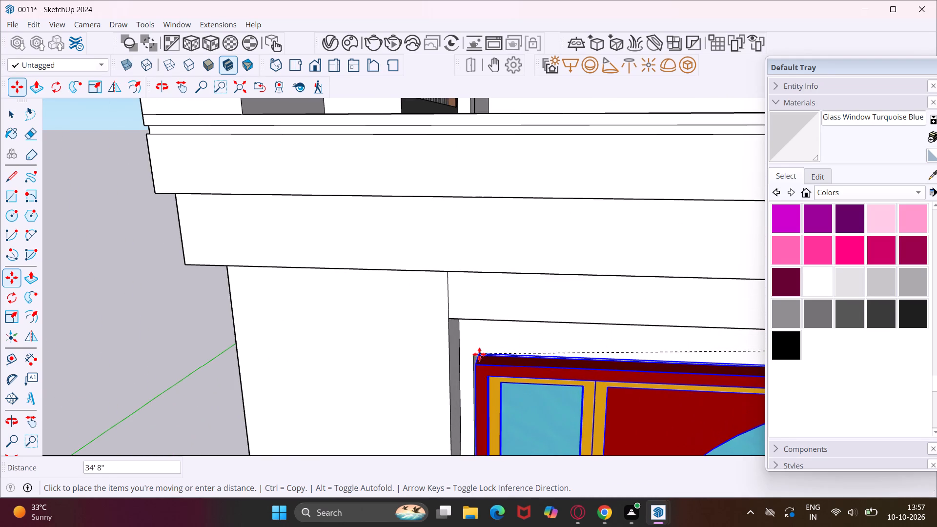
middle_click_drag(479, 354, 513, 270)
scroll(513, 270, "up", 1)
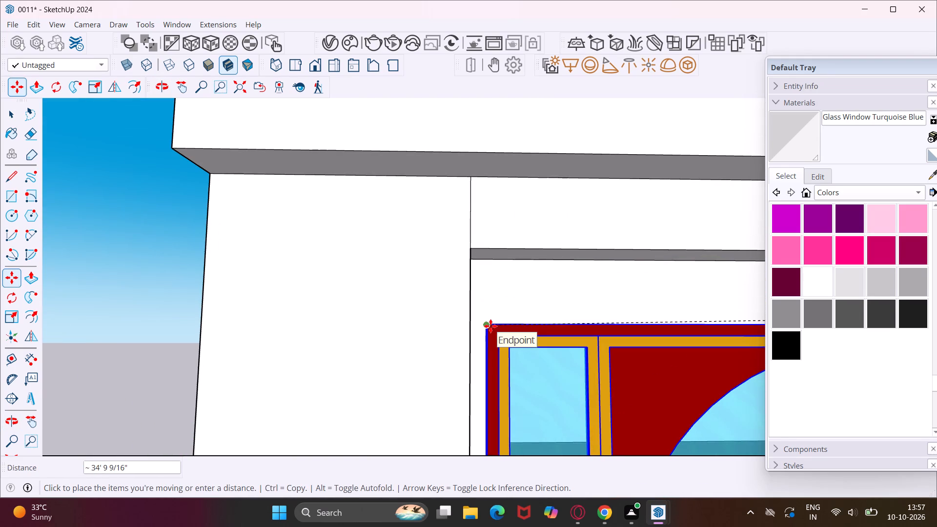
left_click(490, 326)
Move the red double door back out of the entrance opening so it stands free in front of the building.
scroll(463, 331, "down", 13)
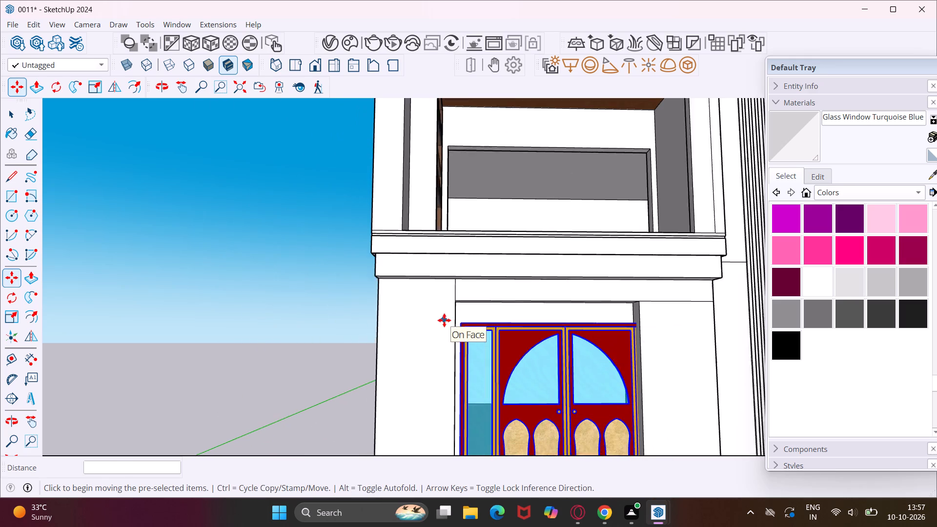
scroll(444, 320, "down", 1)
middle_click_drag(608, 397, 559, 397)
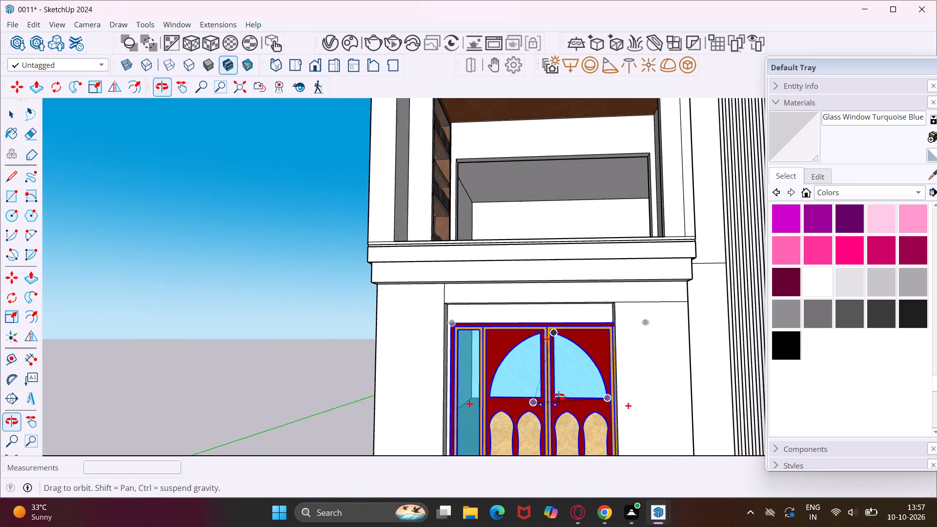
middle_click_drag(559, 397, 490, 422)
left_click(549, 324)
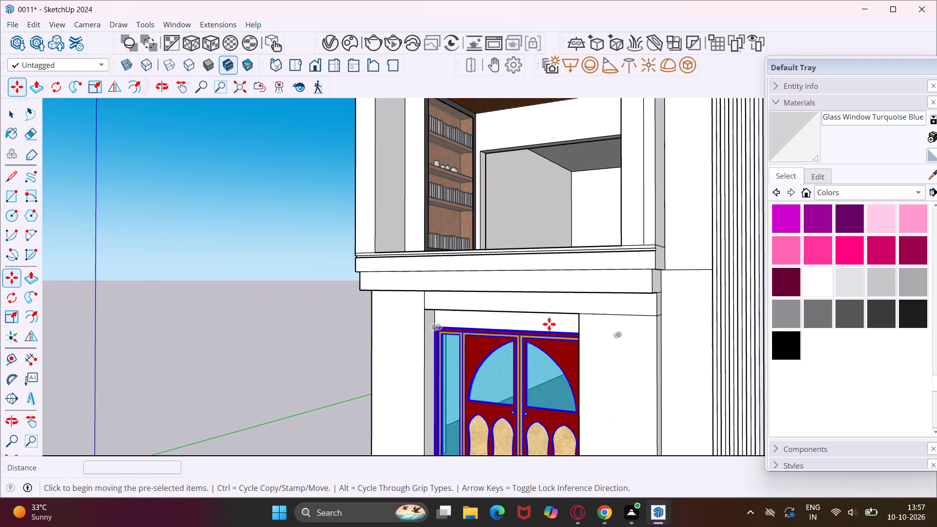
scroll(521, 343, "down", 9)
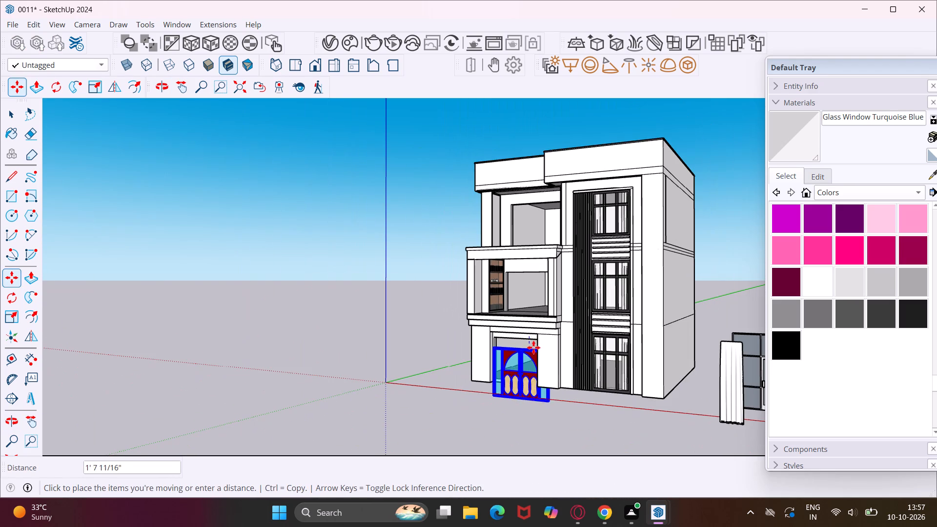
middle_click_drag(499, 344, 498, 344)
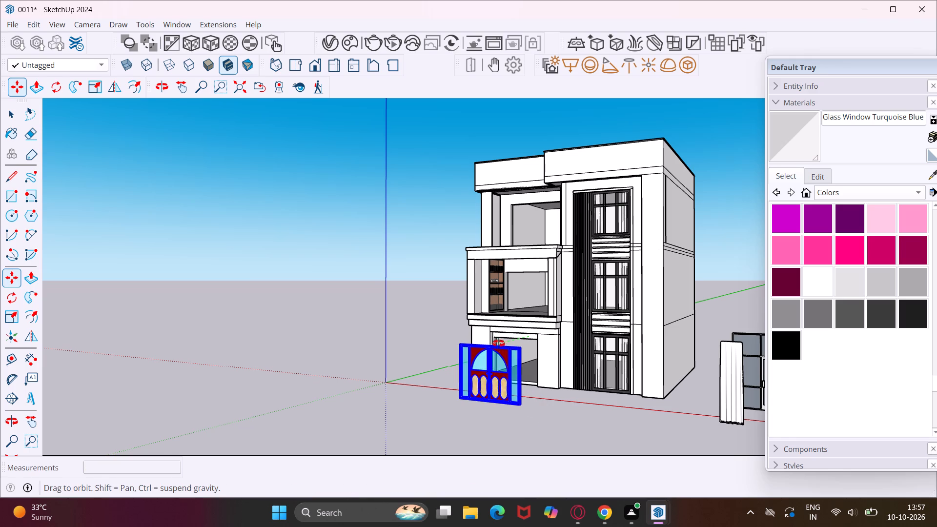
middle_click_drag(498, 344, 423, 355)
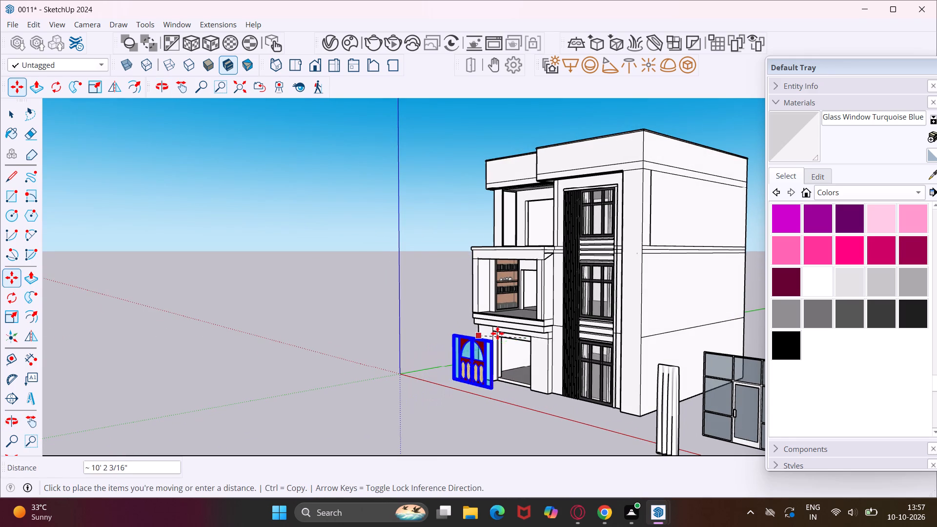
scroll(515, 335, "up", 13)
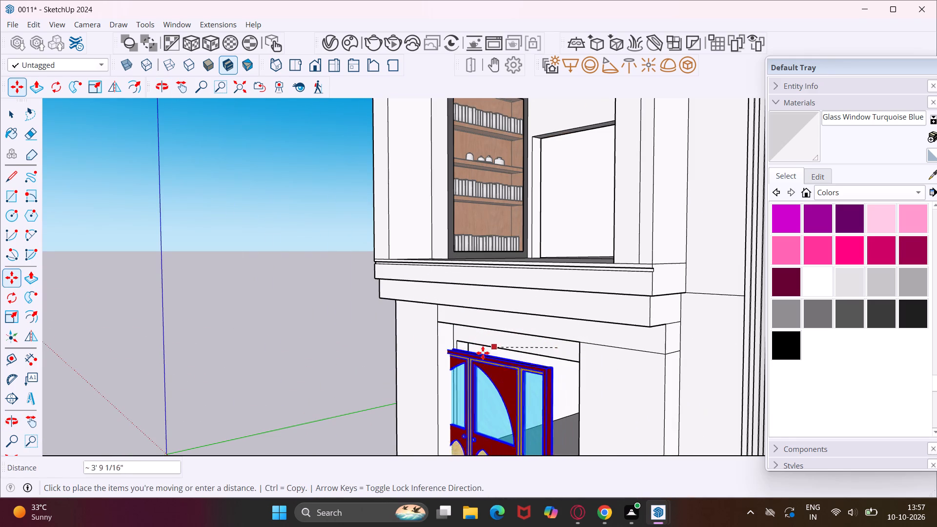
left_click(420, 376)
key("Escape")
key("space")
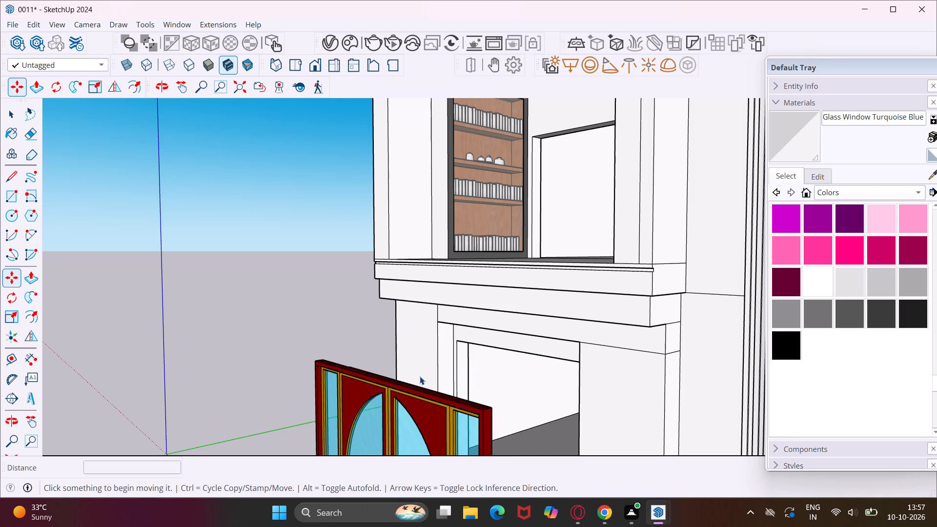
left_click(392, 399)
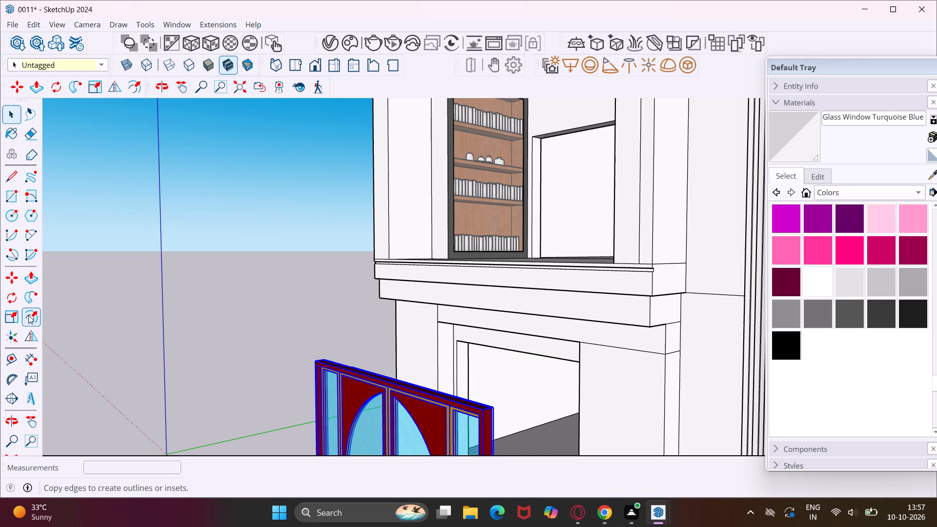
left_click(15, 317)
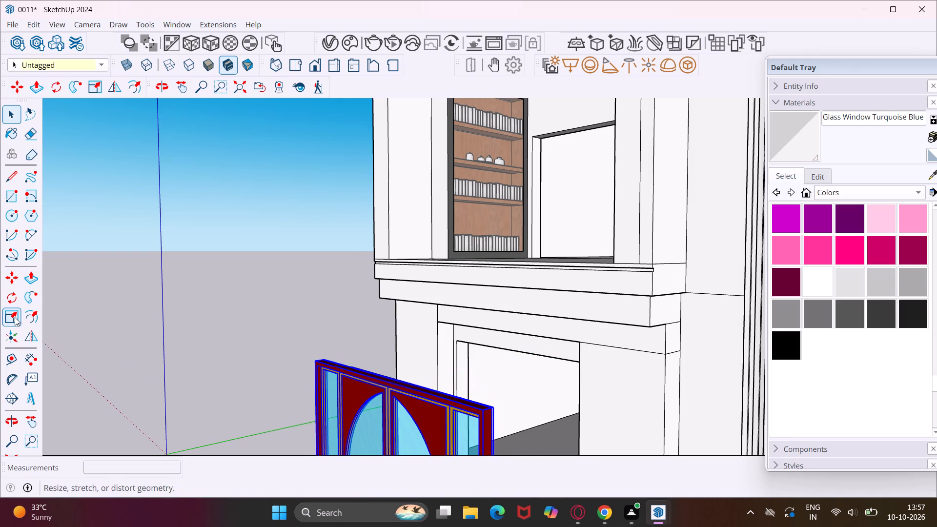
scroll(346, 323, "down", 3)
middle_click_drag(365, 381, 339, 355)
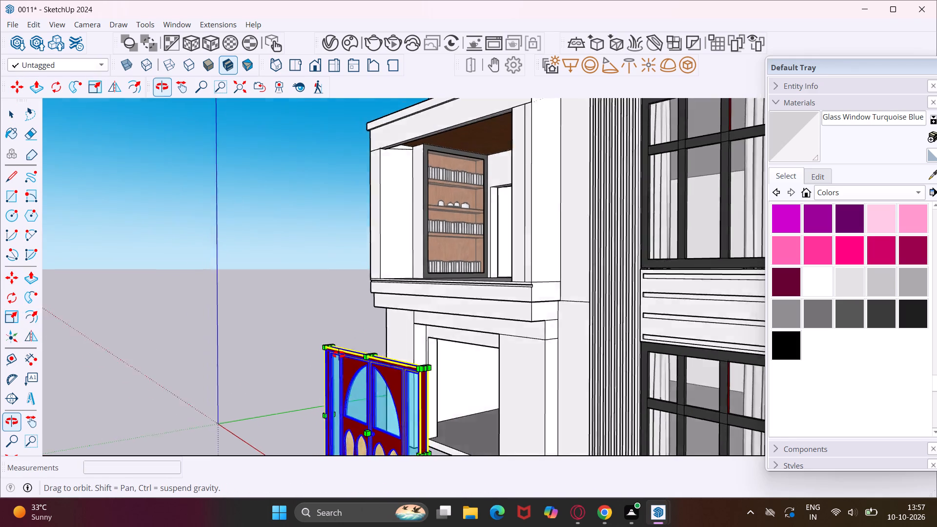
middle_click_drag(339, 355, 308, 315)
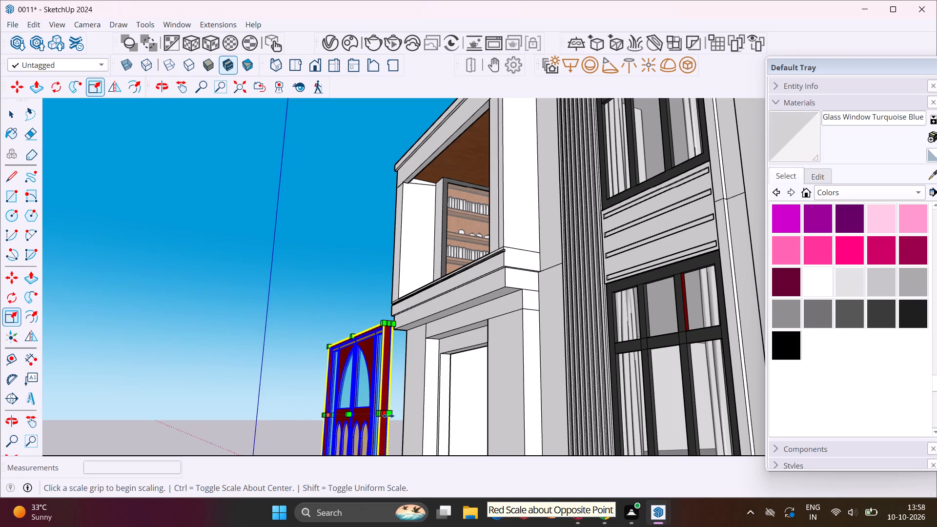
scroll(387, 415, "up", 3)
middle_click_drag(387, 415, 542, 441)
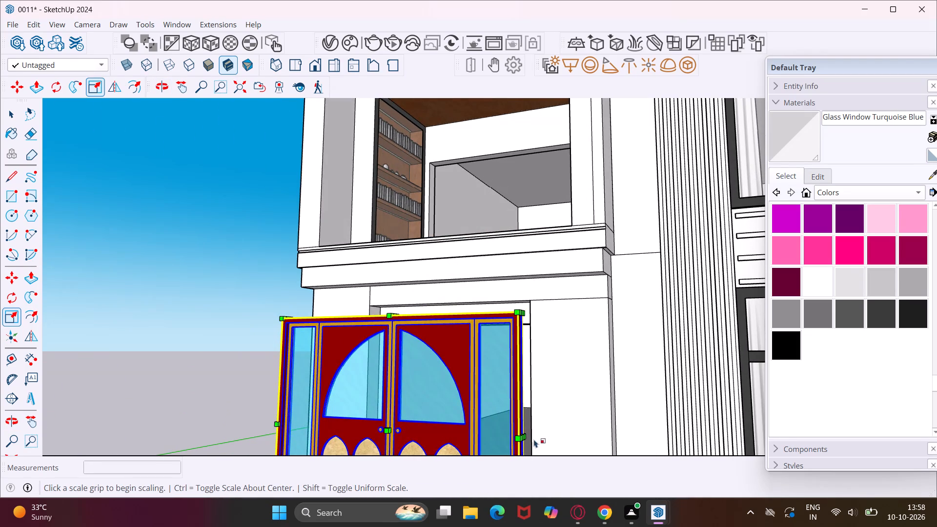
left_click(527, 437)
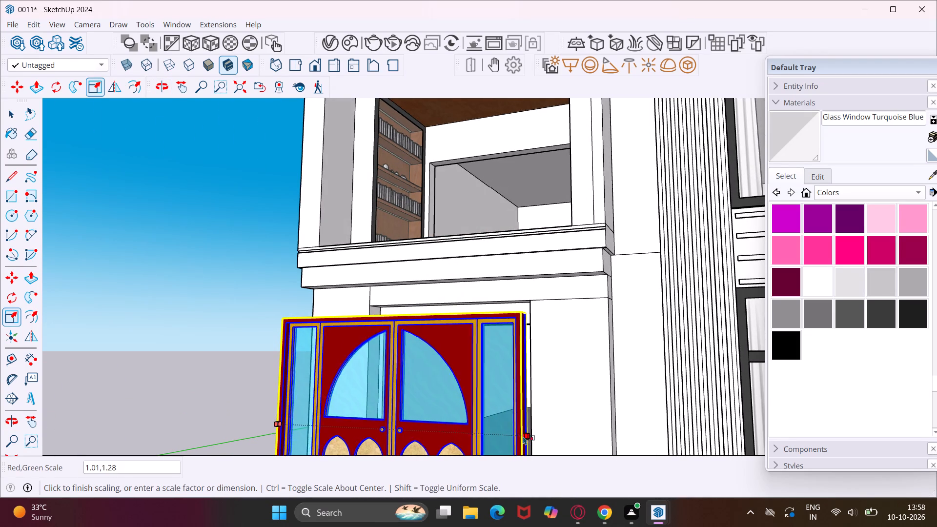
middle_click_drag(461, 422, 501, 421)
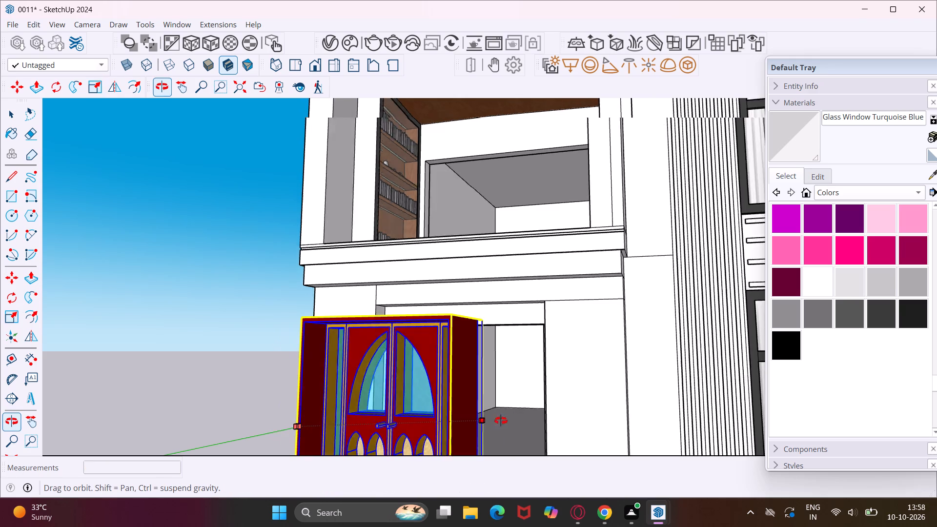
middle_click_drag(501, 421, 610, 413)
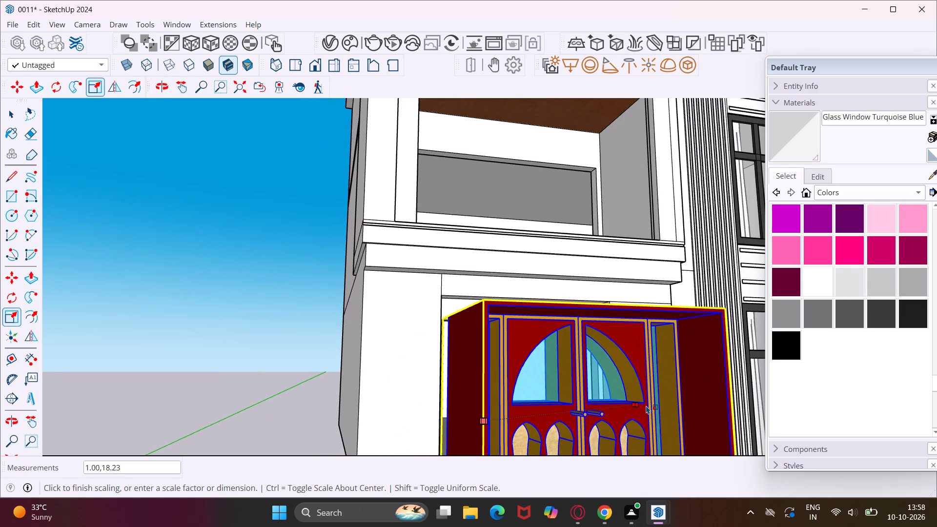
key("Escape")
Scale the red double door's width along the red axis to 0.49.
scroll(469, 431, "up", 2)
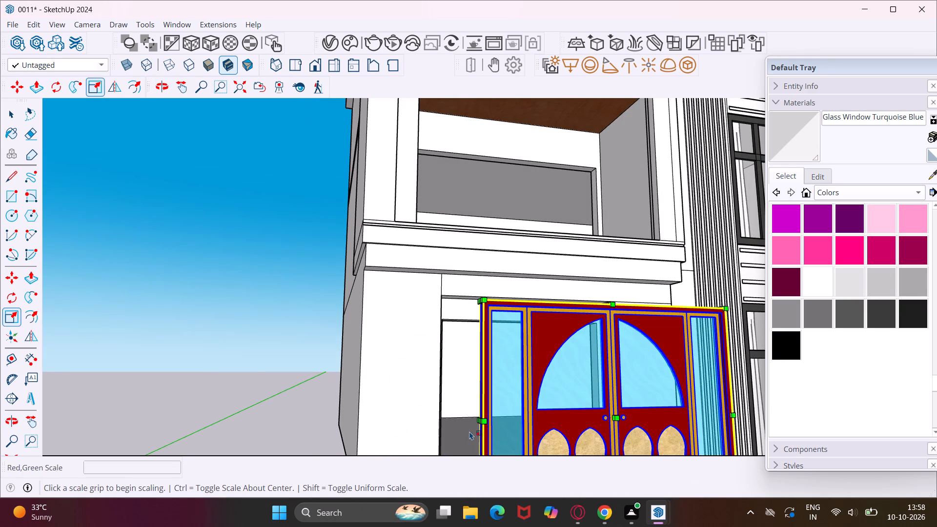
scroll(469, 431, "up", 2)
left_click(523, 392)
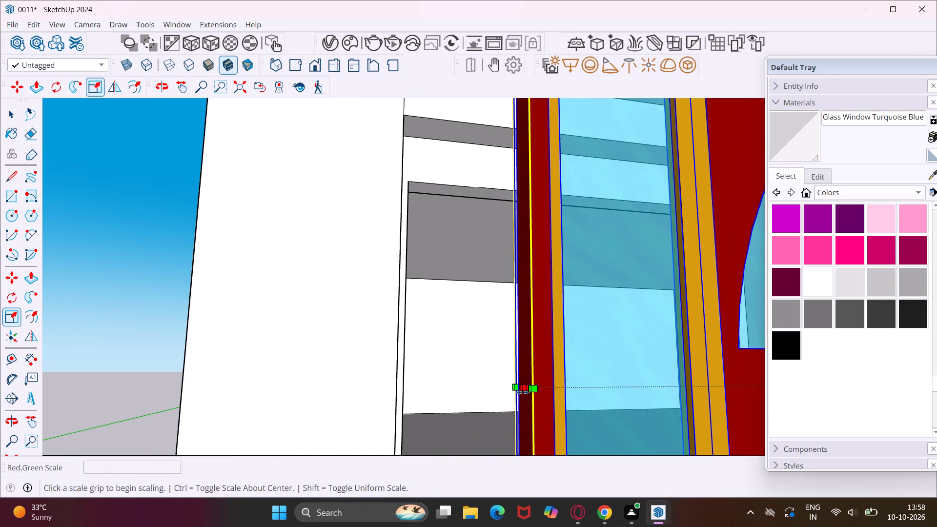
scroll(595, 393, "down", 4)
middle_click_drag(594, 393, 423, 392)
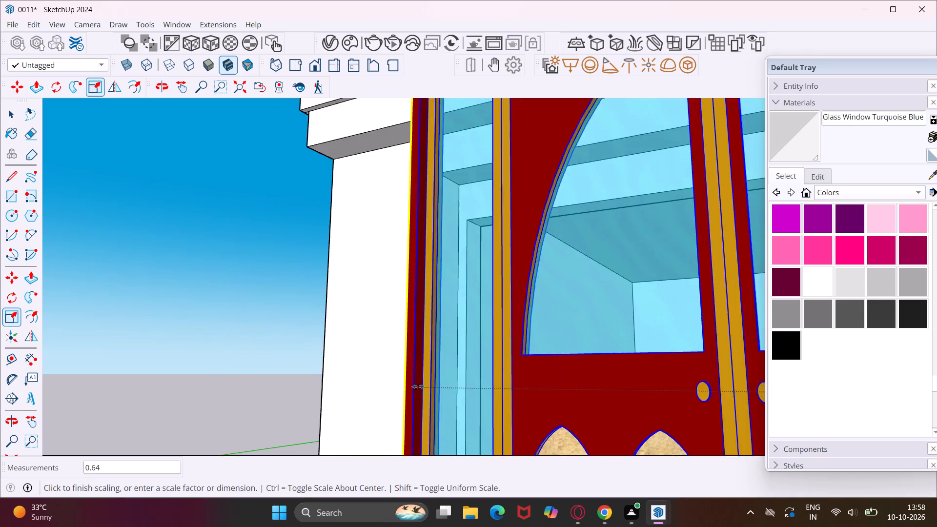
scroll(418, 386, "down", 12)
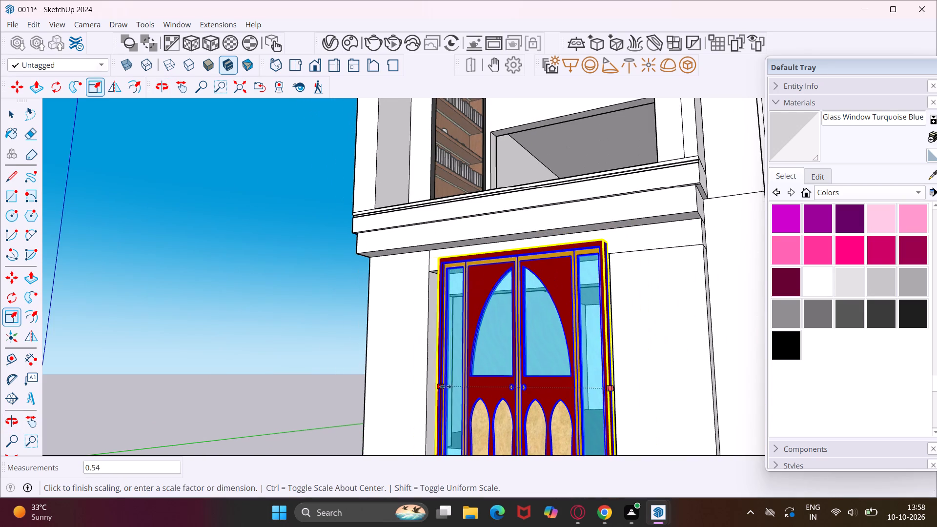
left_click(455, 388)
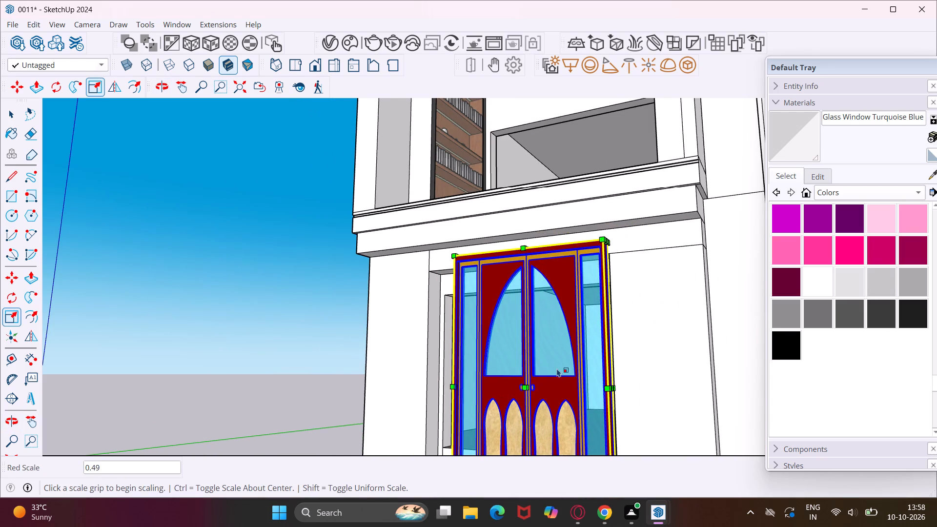
Scale the red double door's height along the blue axis to 7'.
middle_click_drag(557, 368, 452, 398)
scroll(421, 377, "down", 5)
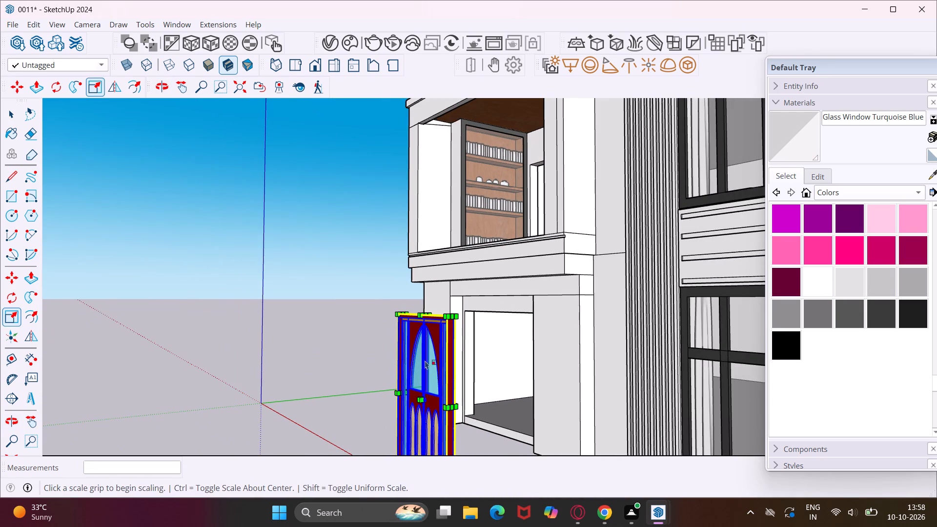
scroll(429, 315, "up", 8)
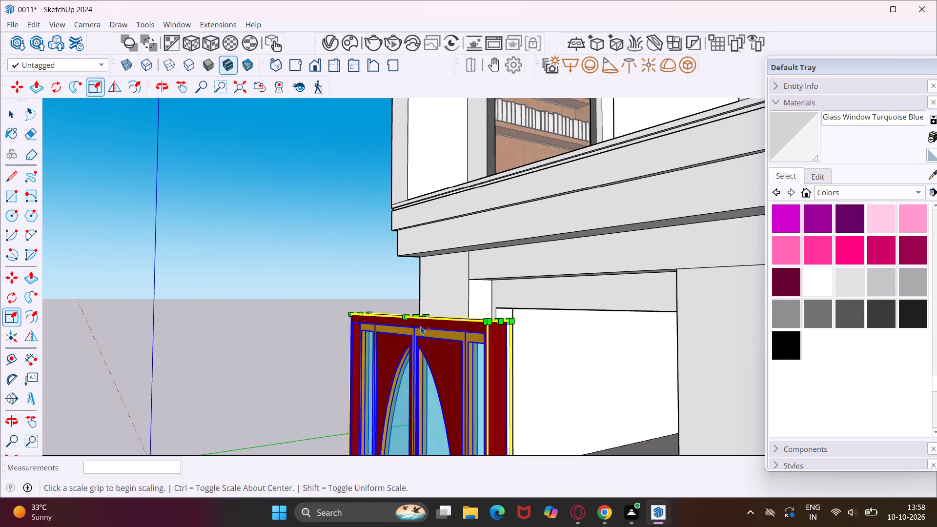
left_click(416, 320)
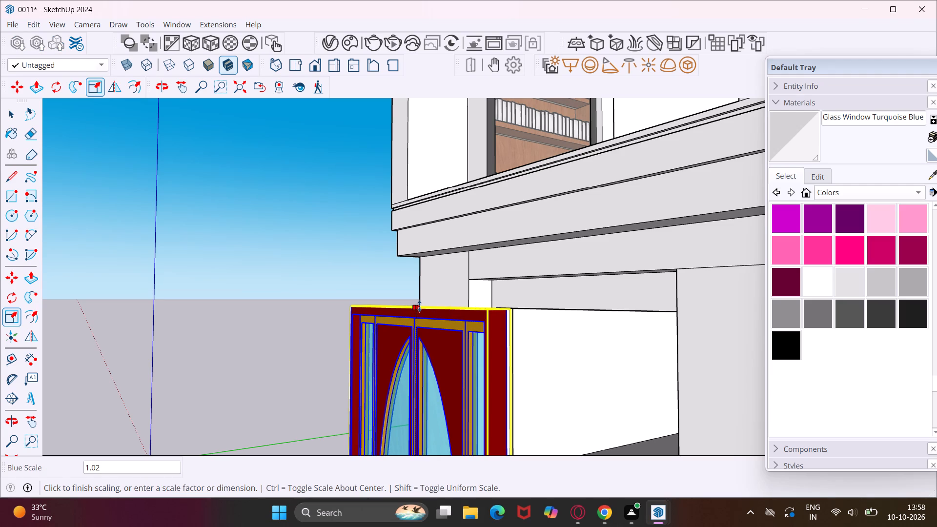
type("7'")
key("Return")
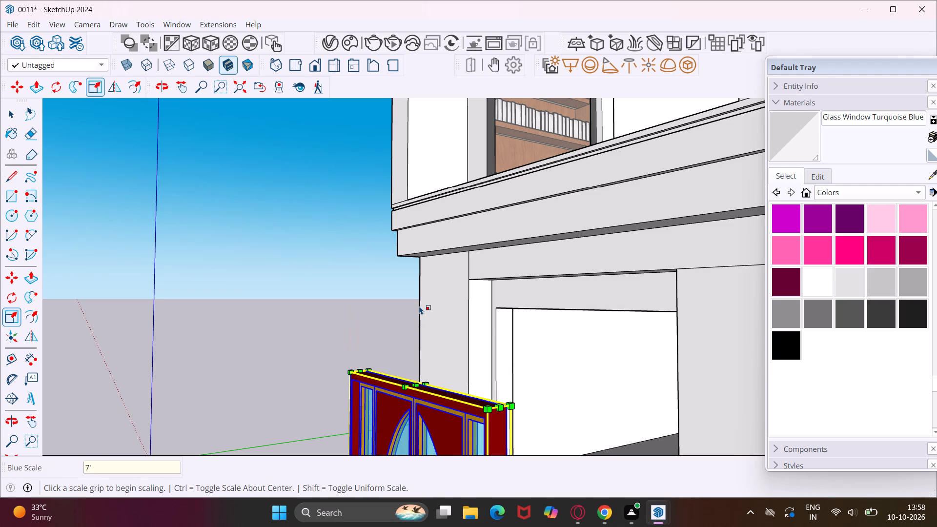
Scale the red double door's width along the red axis to 8'.
scroll(421, 305, "down", 8)
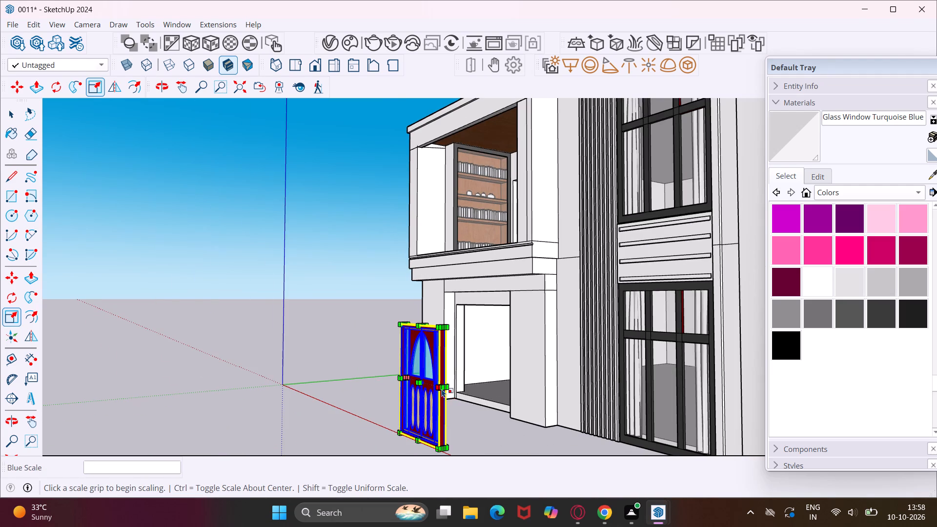
scroll(441, 385, "up", 9)
left_click(444, 390)
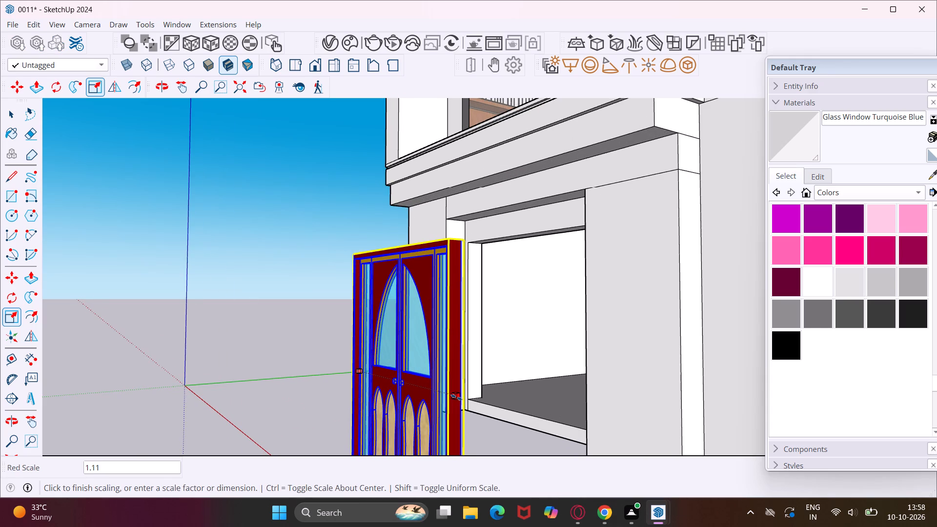
type("8'")
key("Return")
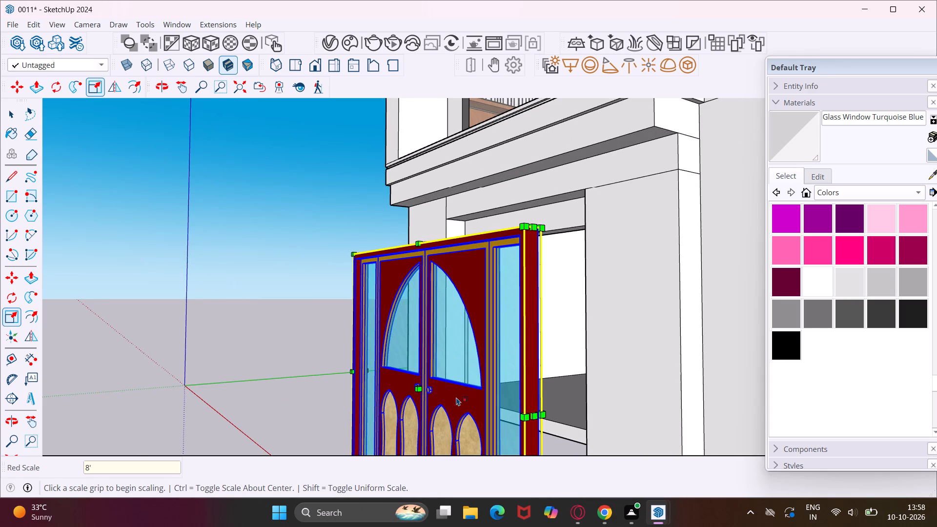
Move the red double door into the ground-floor entrance opening, snapping its bottom corner to the opening's bottom corner.
scroll(443, 370, "down", 5)
middle_click_drag(406, 349, 547, 365)
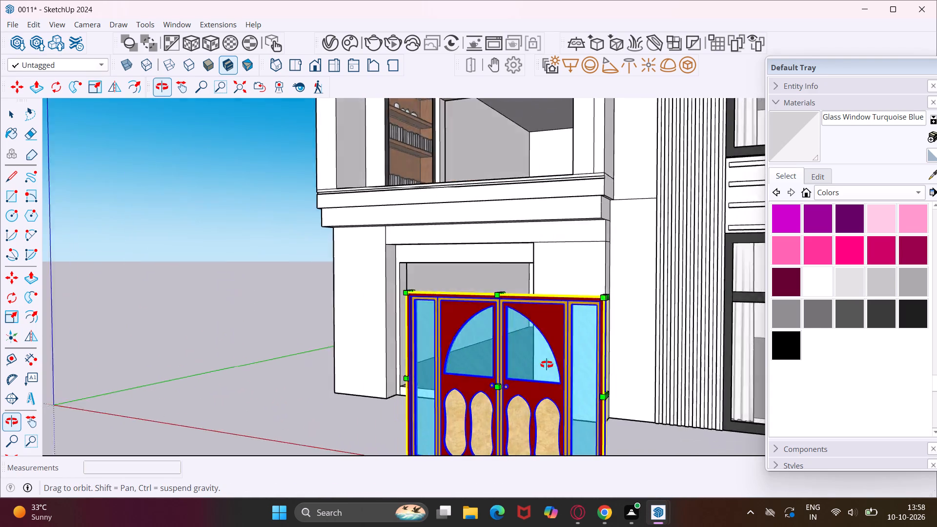
middle_click_drag(547, 365, 752, 405)
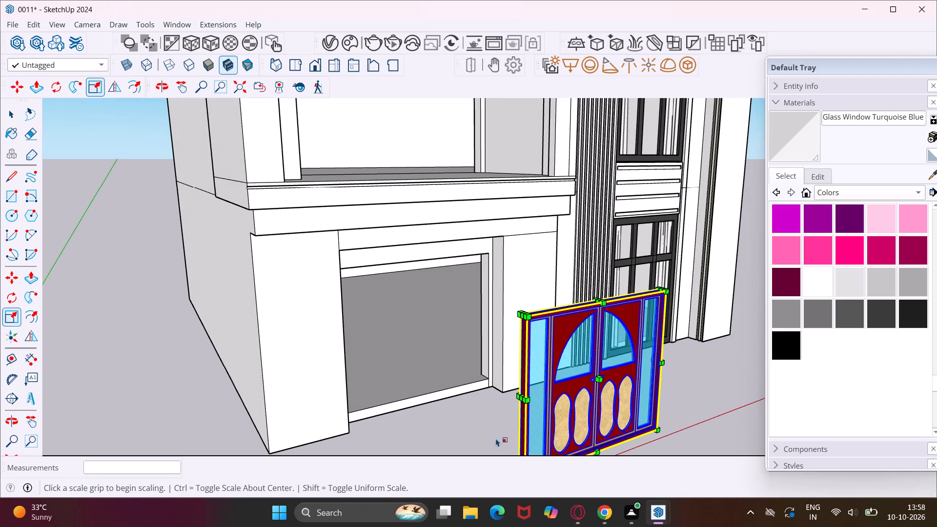
middle_click_drag(496, 438, 586, 419)
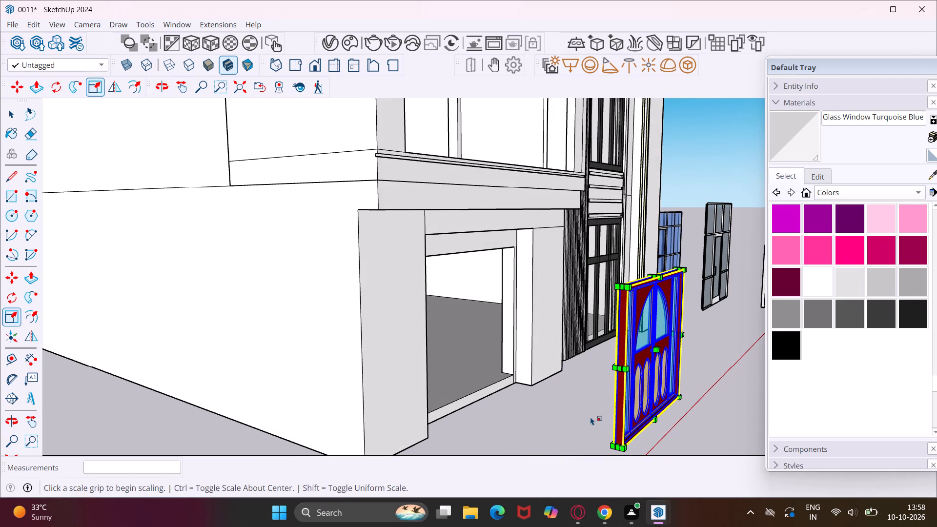
key("m")
scroll(616, 446, "up", 5)
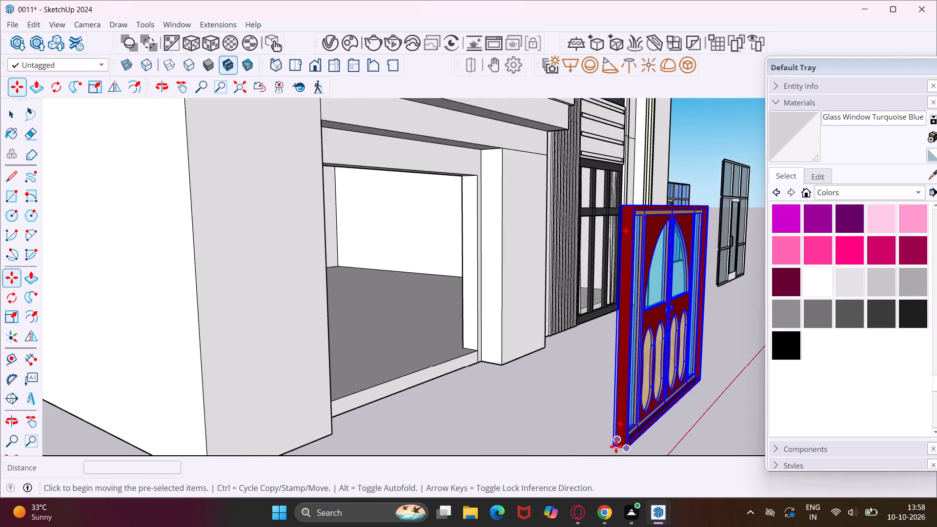
scroll(616, 446, "up", 3)
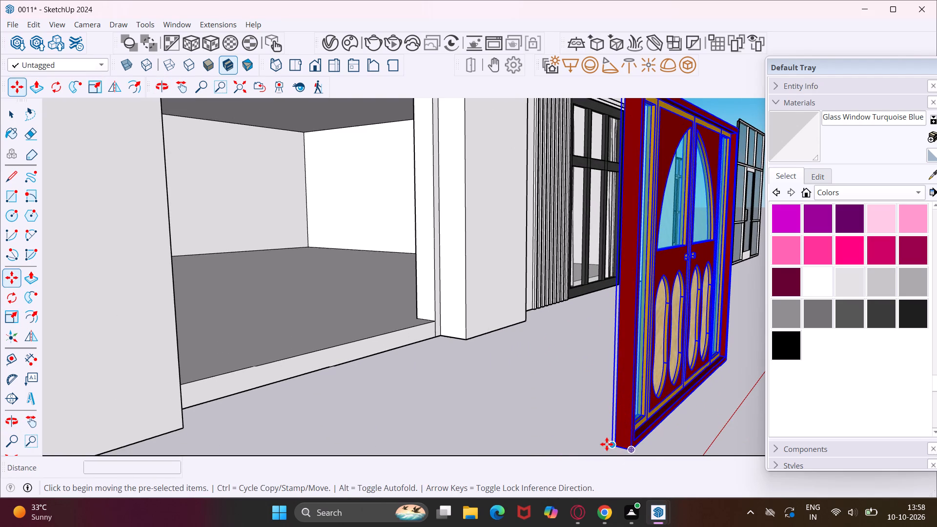
left_click(607, 444)
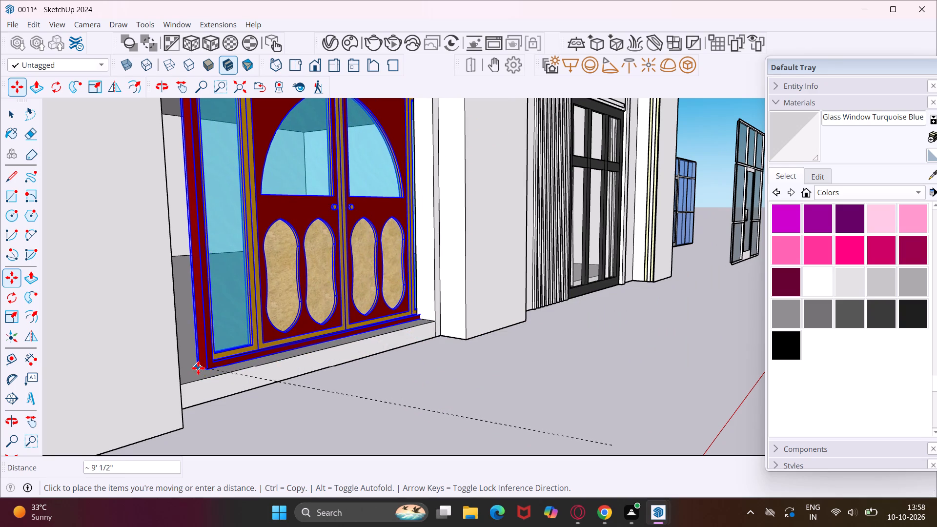
middle_click_drag(198, 368, 79, 392)
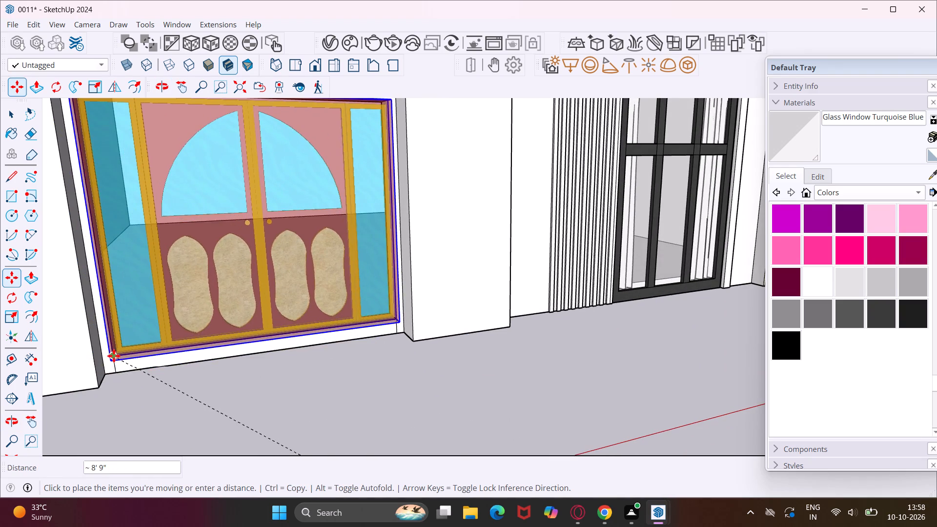
scroll(114, 356, "up", 15)
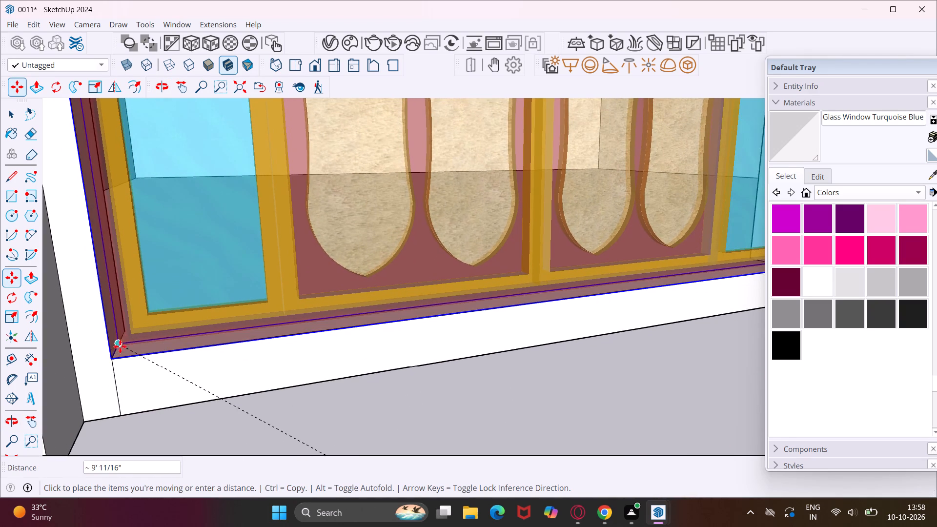
left_click(117, 350)
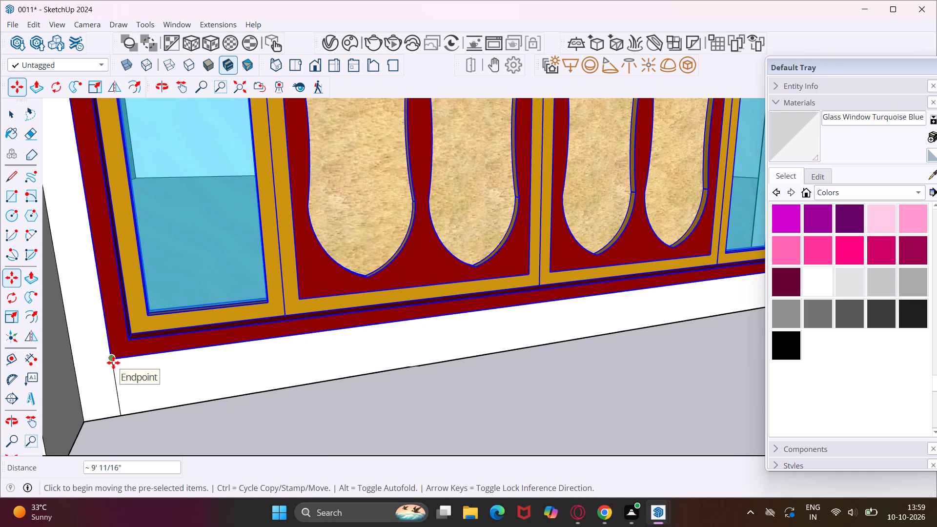
Move the red double door 2" back into the depth of the entrance opening and deselect it.
key("m")
left_click(111, 359)
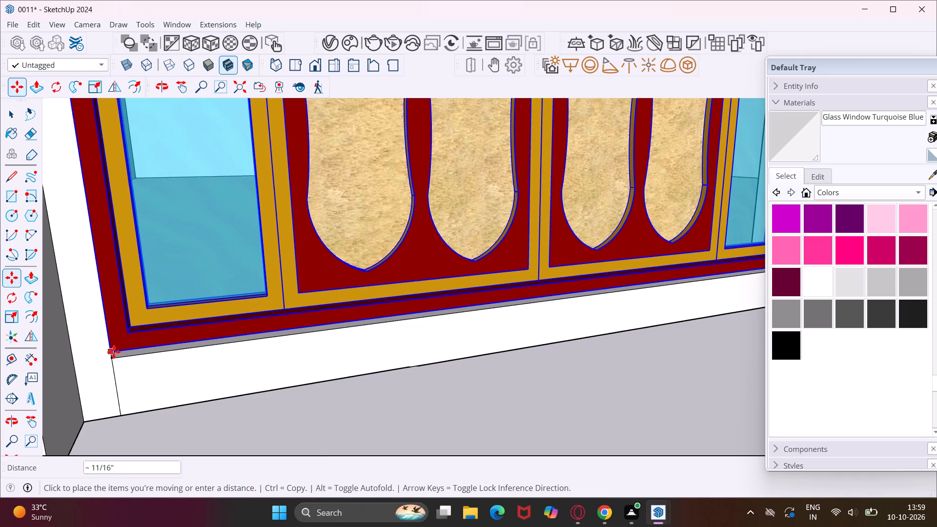
scroll(114, 352, "up", 8)
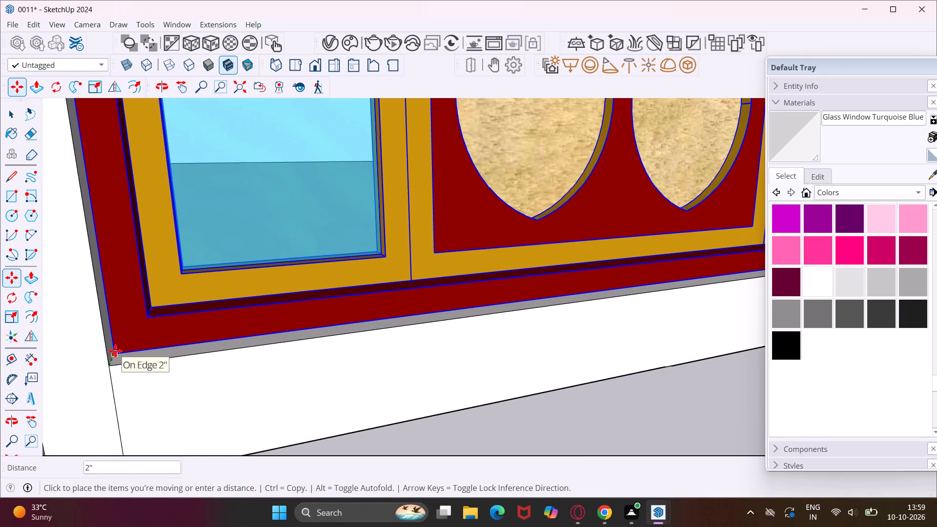
left_click(115, 351)
scroll(115, 351, "down", 9)
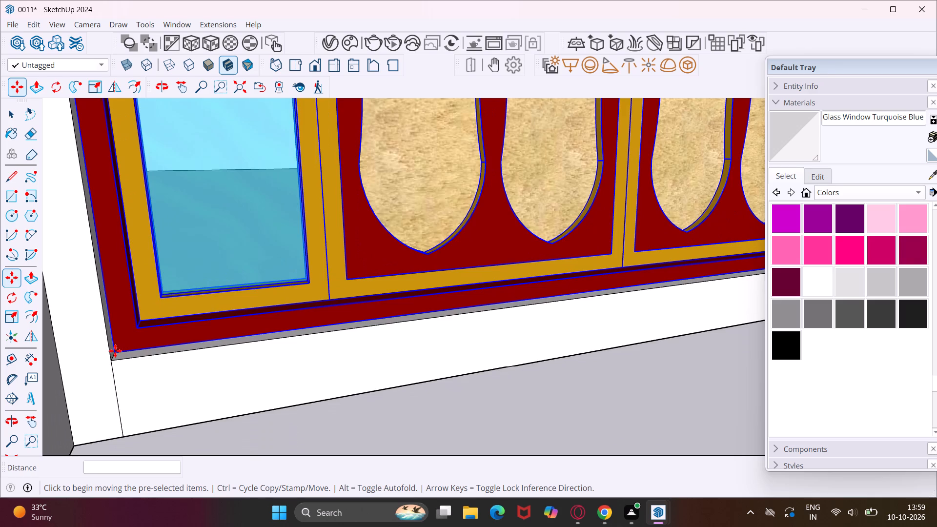
scroll(115, 351, "down", 16)
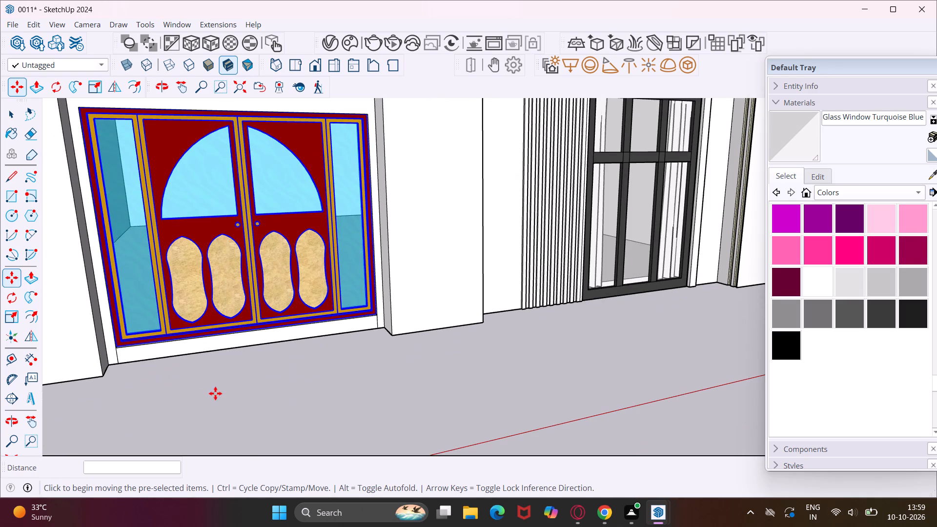
key("Escape")
key("space")
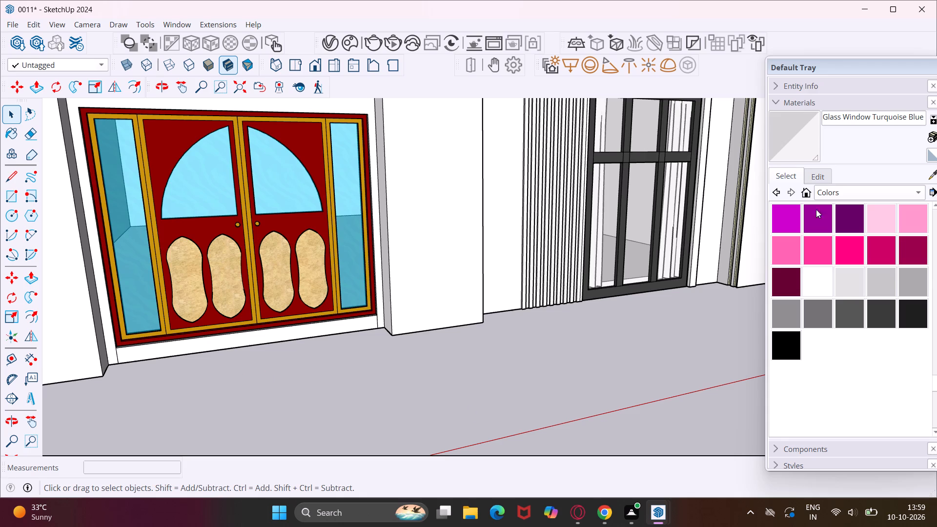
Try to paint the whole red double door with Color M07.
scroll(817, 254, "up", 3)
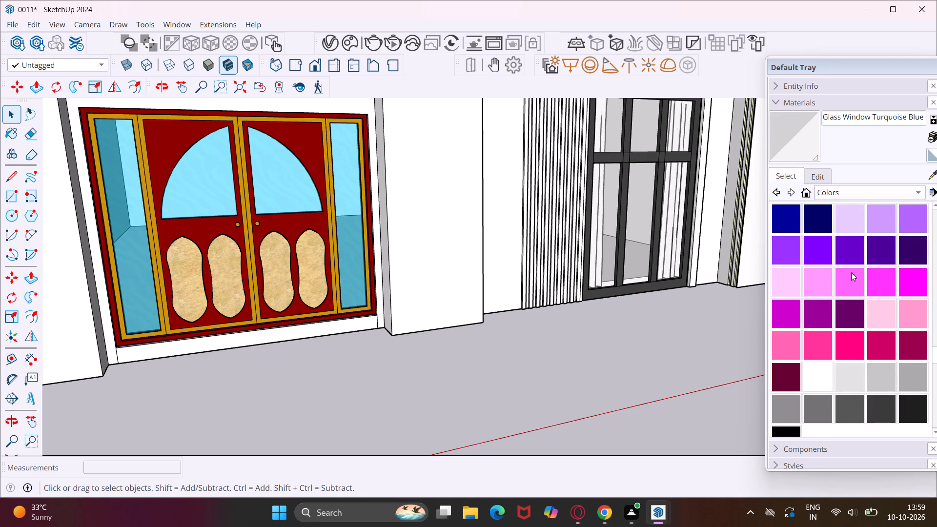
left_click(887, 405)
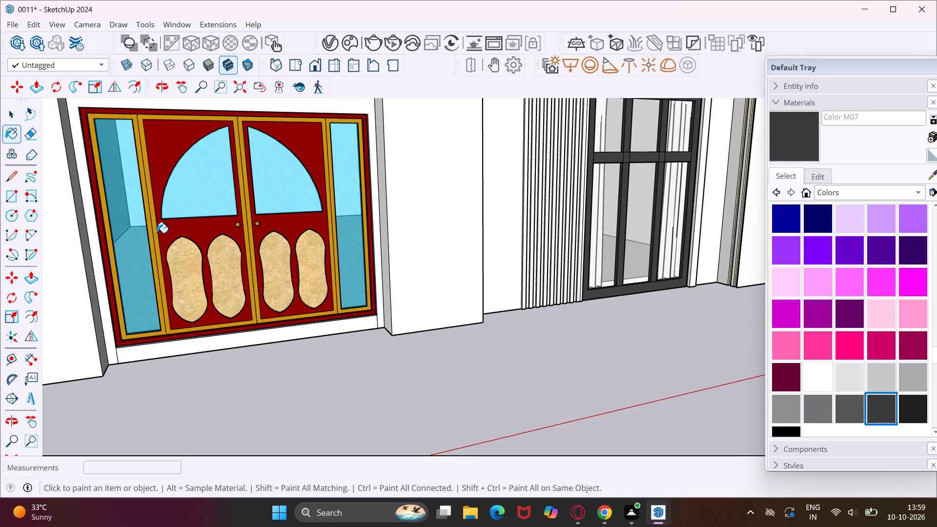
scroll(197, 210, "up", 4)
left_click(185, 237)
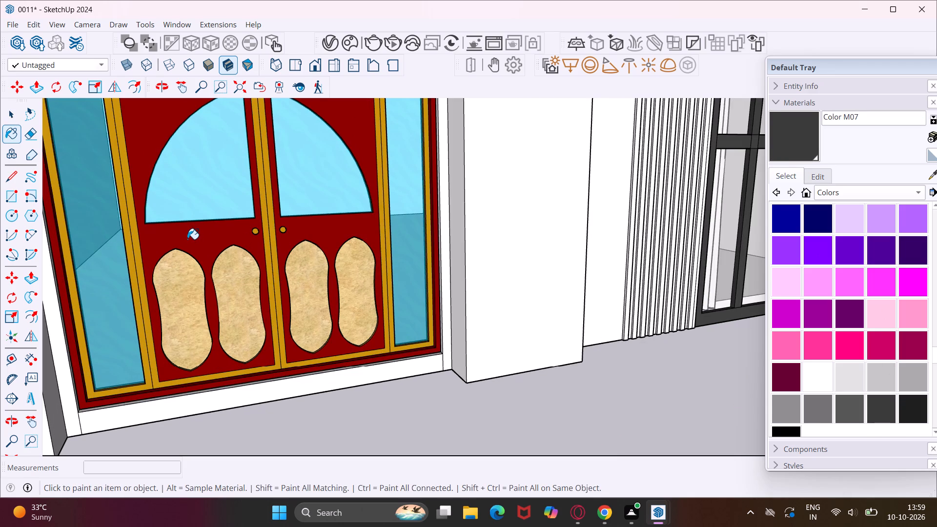
Open the red double door for editing and select the left leaf's red face.
key("Escape")
key("space")
triple_click(189, 242)
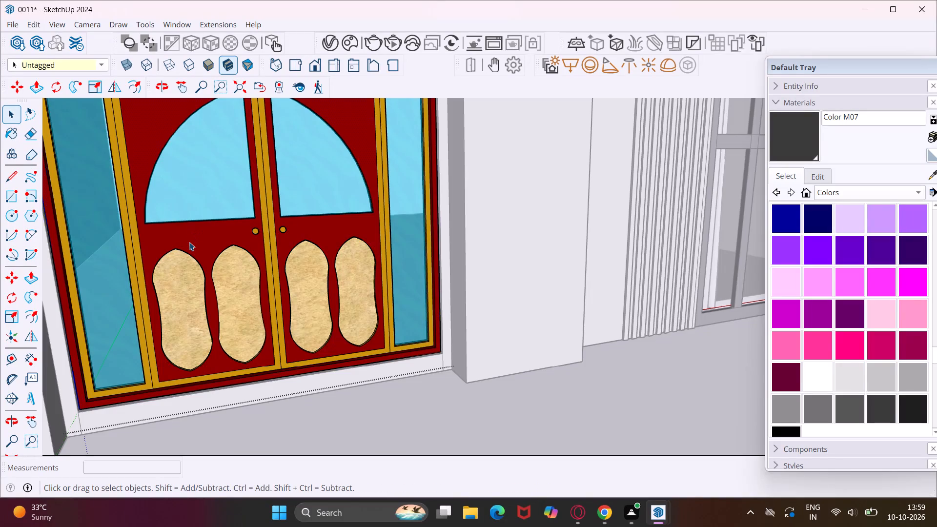
left_click(189, 242)
left_click(189, 242)
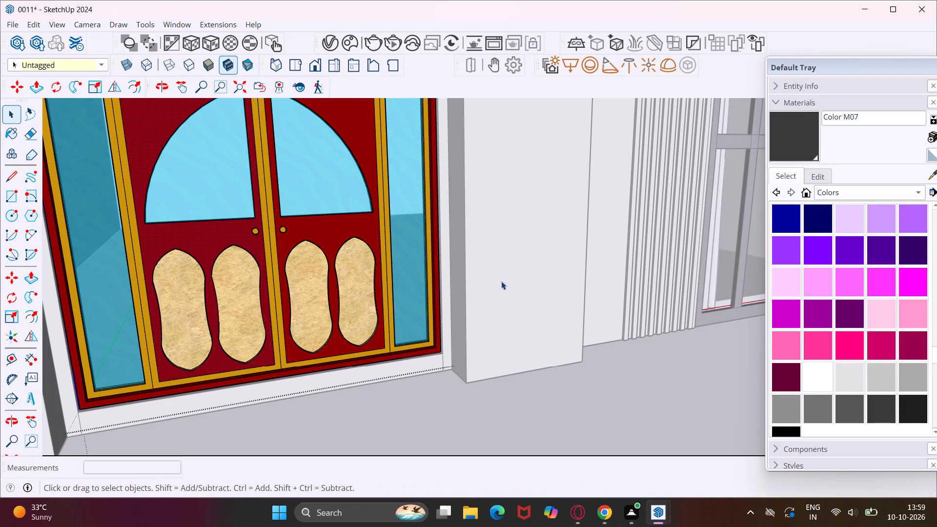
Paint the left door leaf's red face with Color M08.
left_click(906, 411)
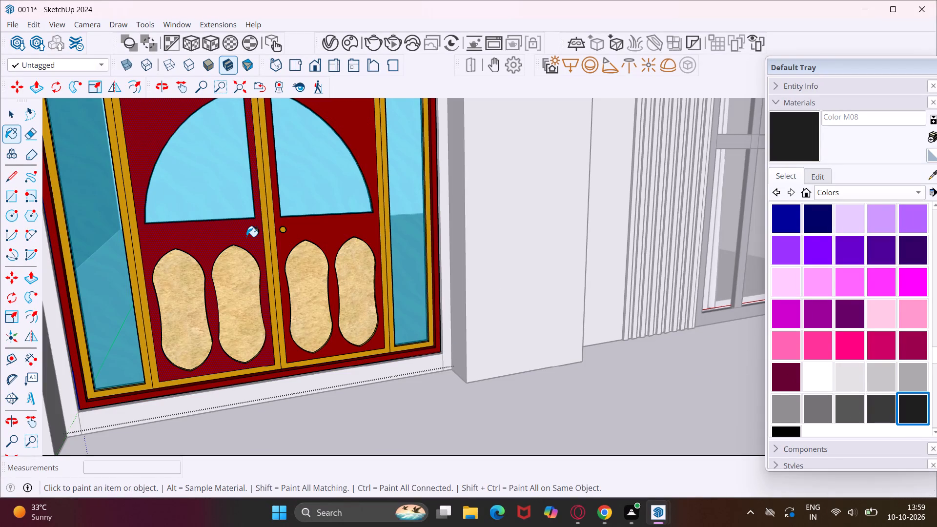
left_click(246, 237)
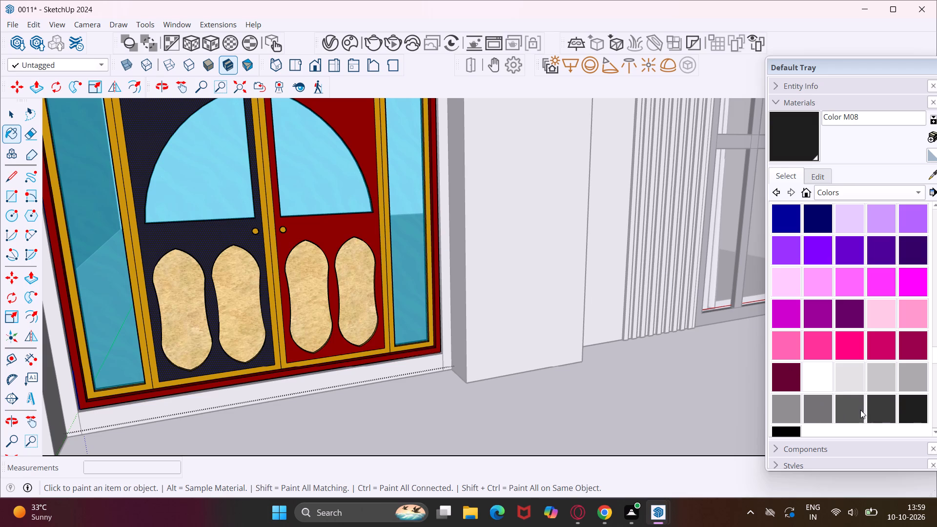
Paint both door leaves, the gold frames around them and the right sidelight's gold frame with Color M07.
left_click(874, 408)
left_click(220, 236)
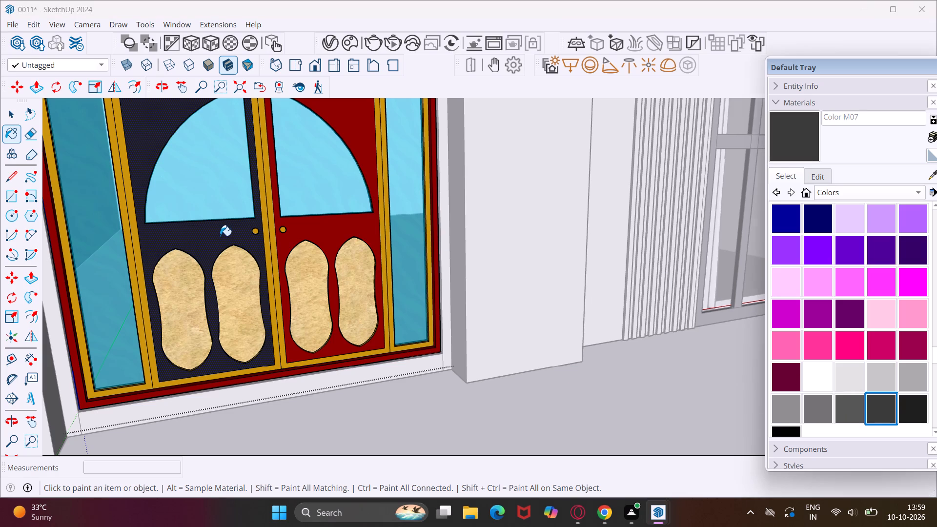
left_click(294, 233)
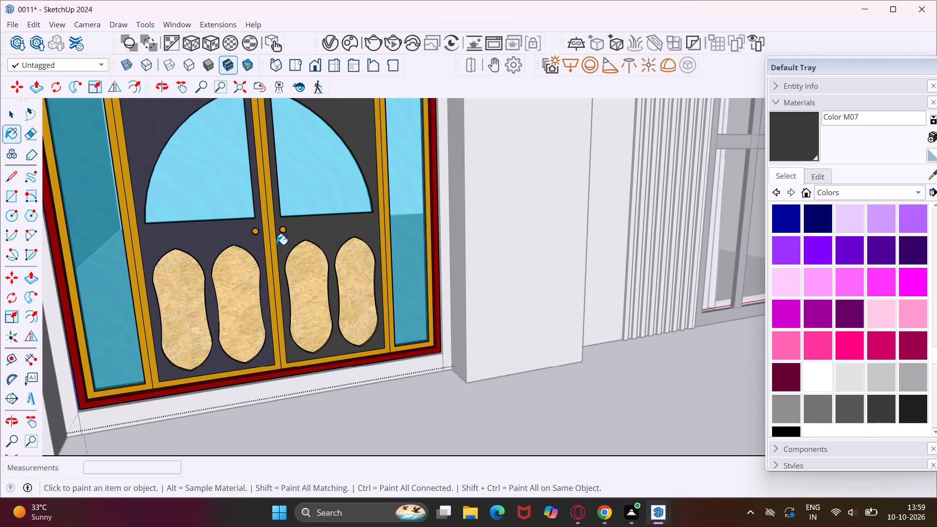
scroll(276, 245, "up", 4)
left_click(271, 245)
left_click(264, 246)
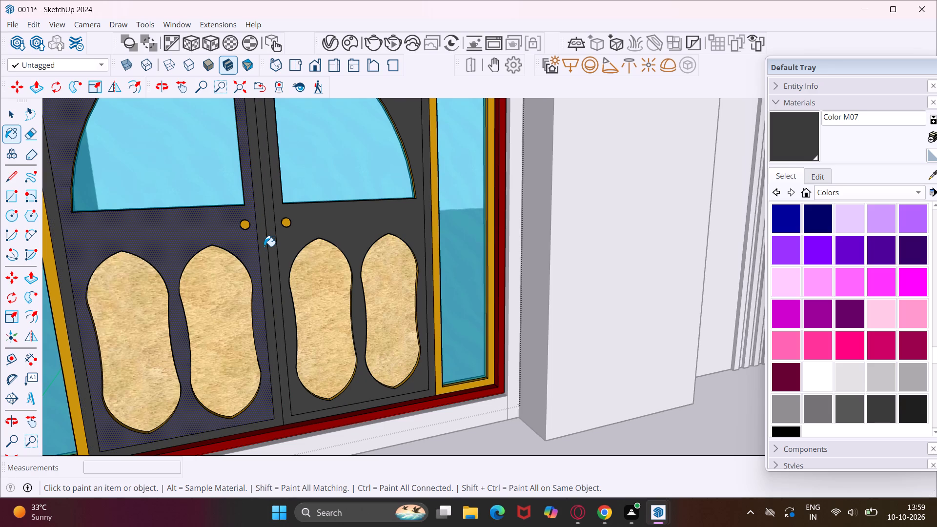
left_click(441, 327)
left_click(439, 337)
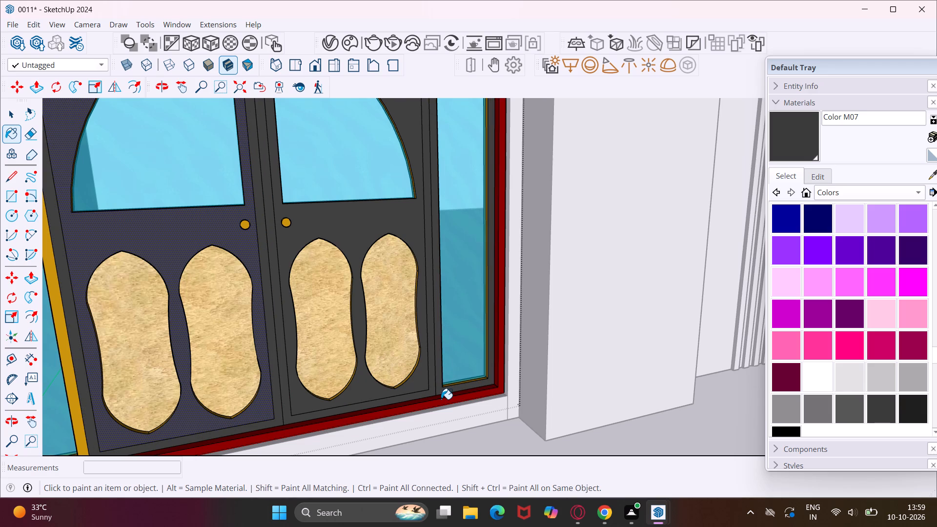
Paint the red outer door frame's front and its bottom and right inner faces with Color M07.
left_click(441, 399)
scroll(439, 401, "up", 7)
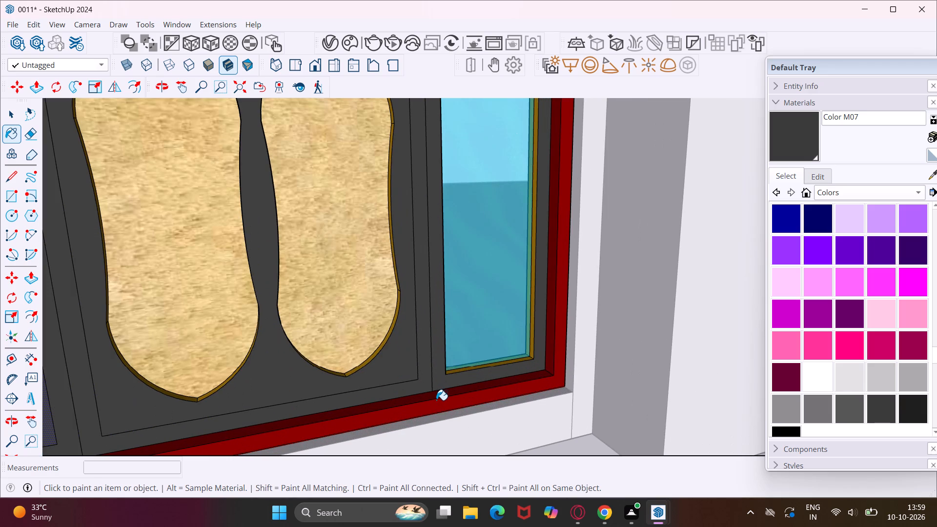
left_click(436, 400)
left_click(427, 399)
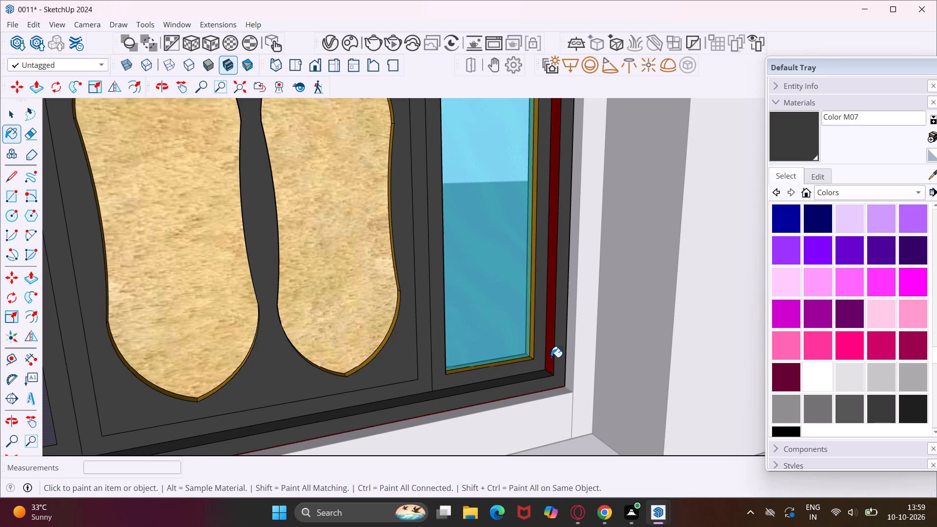
left_click(551, 354)
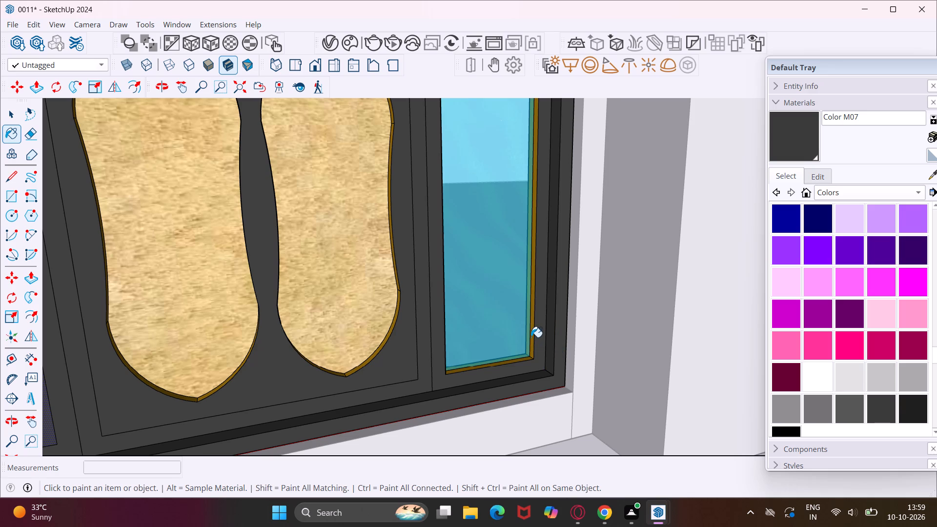
Paint the gold inner edges around the right sidelight's glass with Color M07.
left_click(532, 336)
left_click(526, 361)
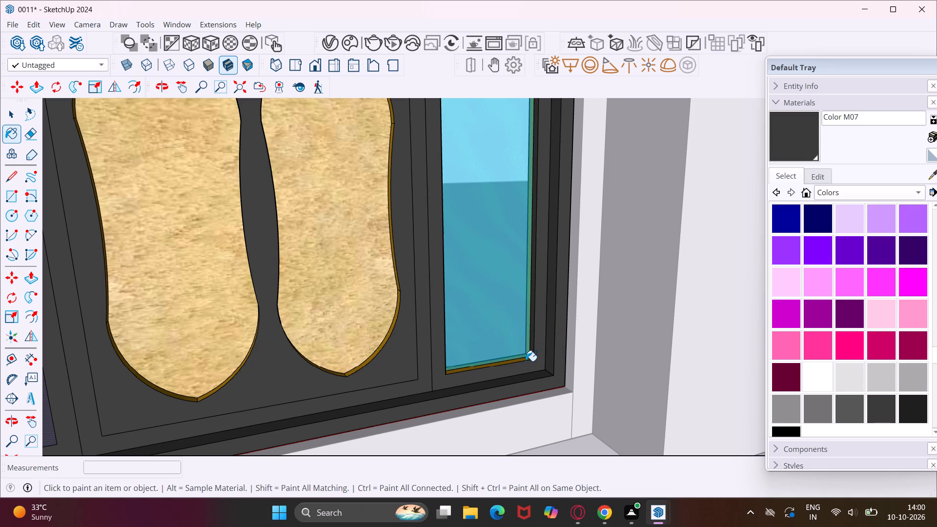
scroll(526, 361, "up", 8)
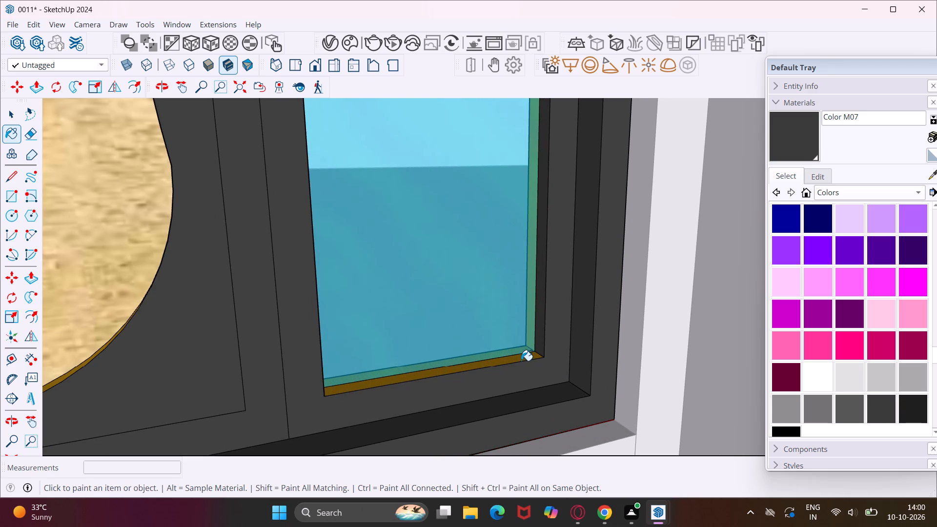
left_click(521, 361)
middle_click_drag(511, 361, 407, 376)
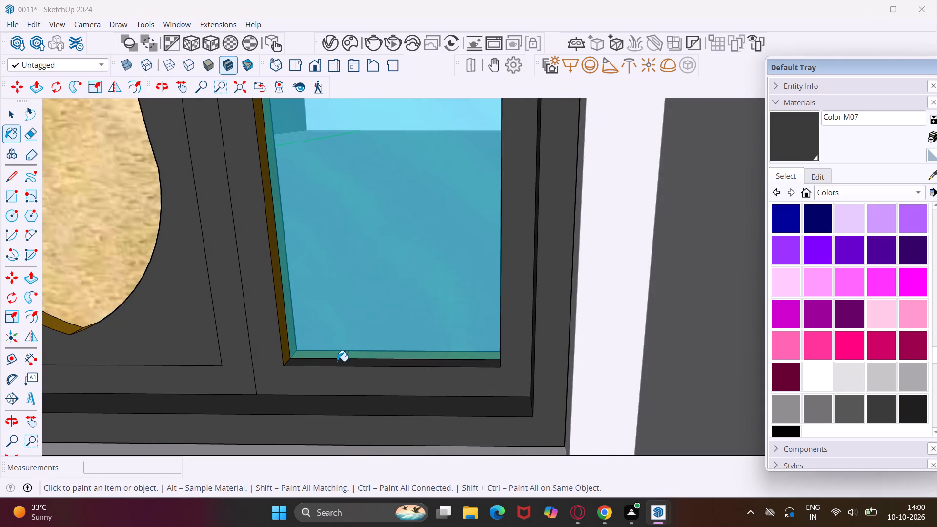
left_click(287, 346)
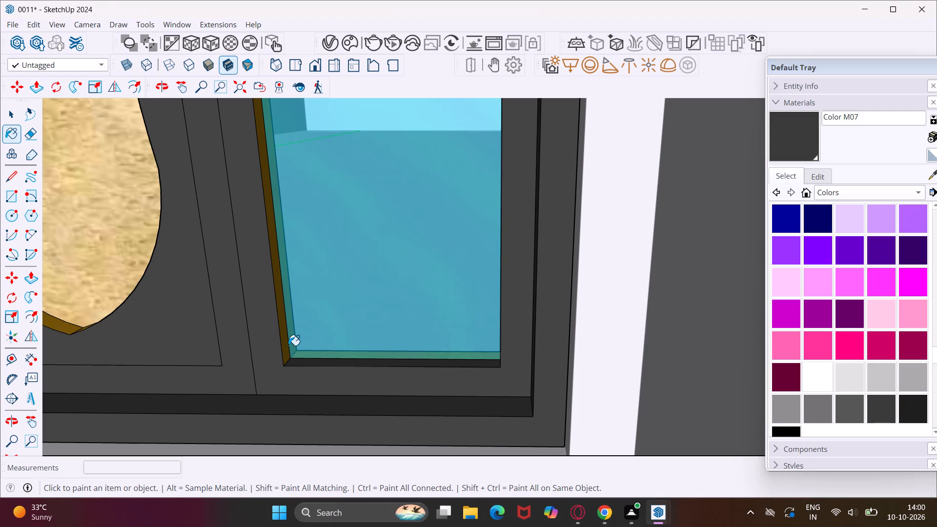
middle_click_drag(205, 328, 248, 326)
scroll(250, 326, "down", 2)
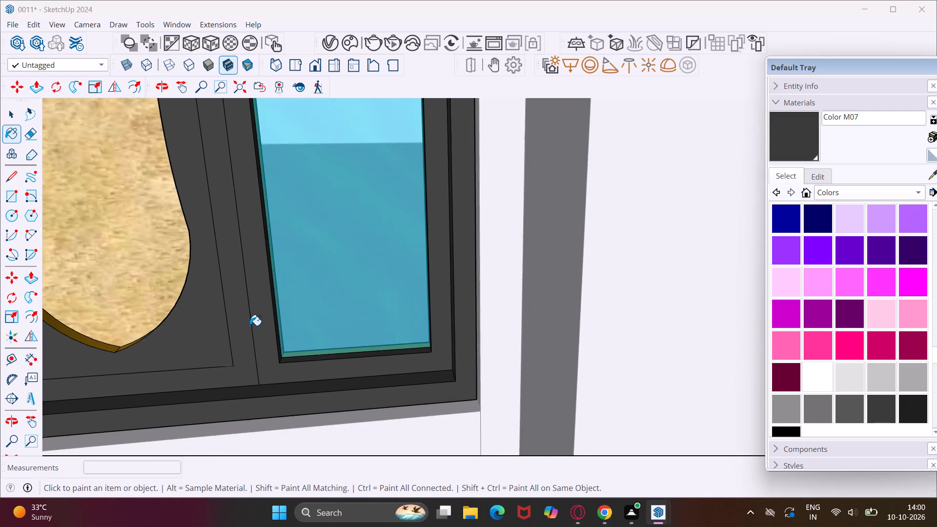
scroll(250, 325, "down", 20)
scroll(250, 325, "down", 3)
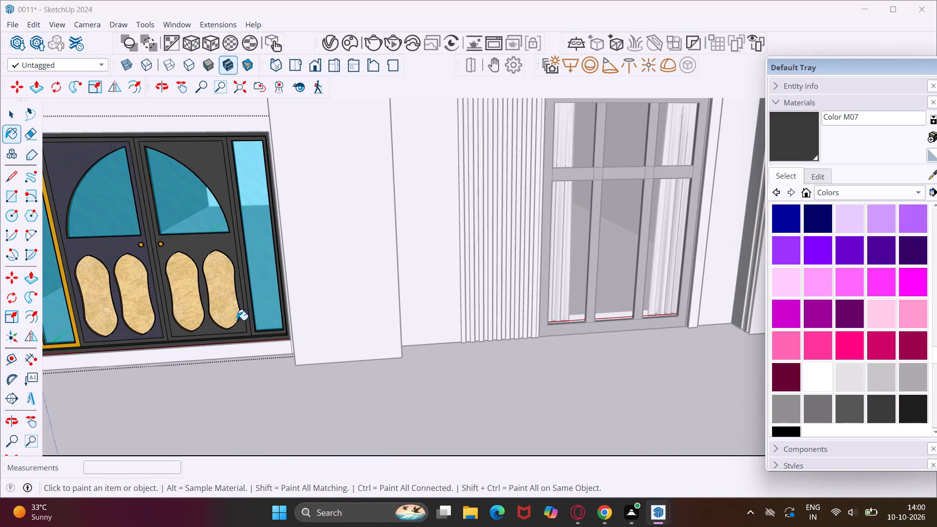
middle_click_drag(100, 266, 216, 261)
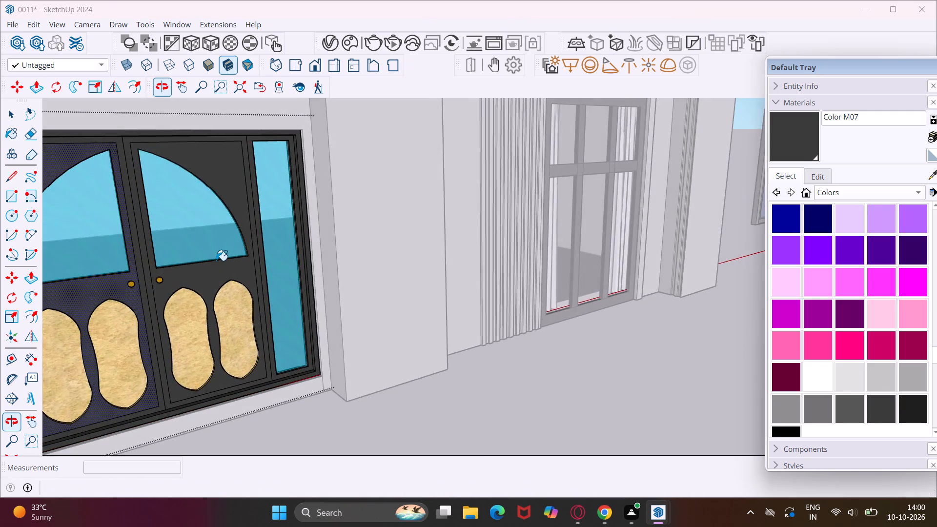
Paint the left sidelight's gold frame and its right inner edge with Color M07.
scroll(216, 261, "down", 8)
scroll(88, 282, "up", 7)
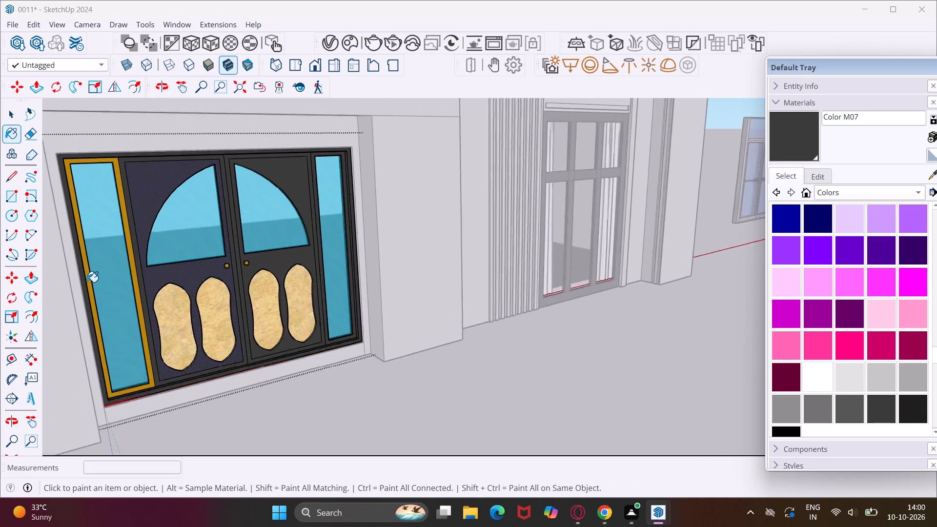
scroll(87, 282, "up", 19)
left_click(90, 282)
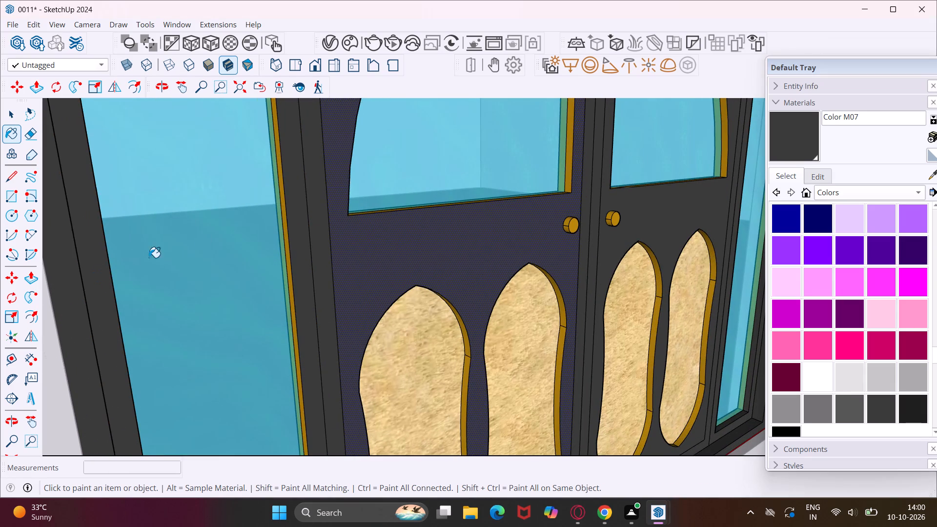
scroll(287, 231, "up", 4)
middle_click_drag(288, 231, 359, 223)
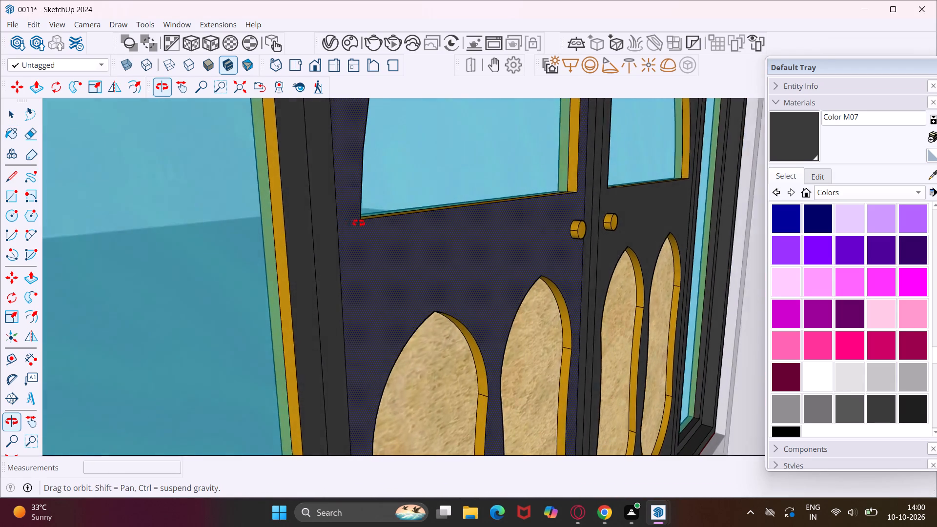
middle_click_drag(359, 223, 367, 223)
left_click(281, 252)
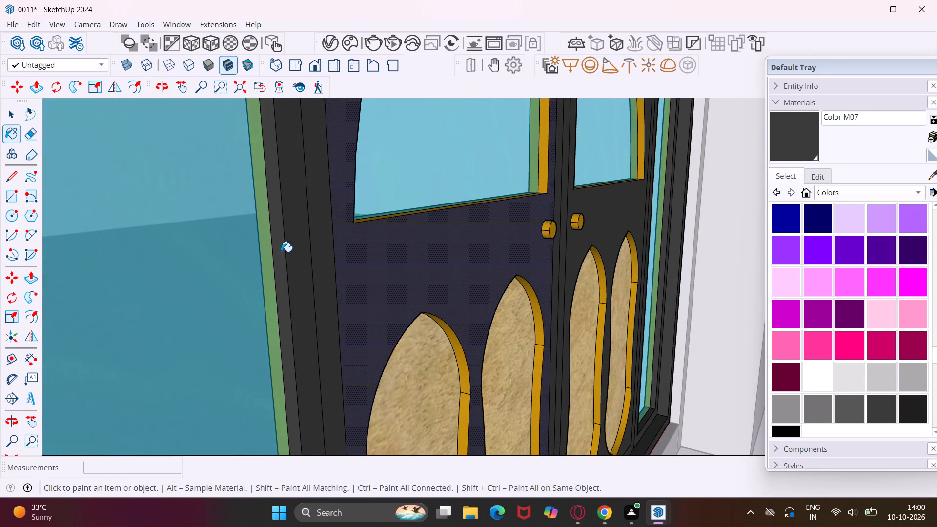
Paint the gold right and bottom inner edges of both door leaves' glass openings with Color M07.
scroll(281, 252, "down", 3)
scroll(510, 160, "up", 7)
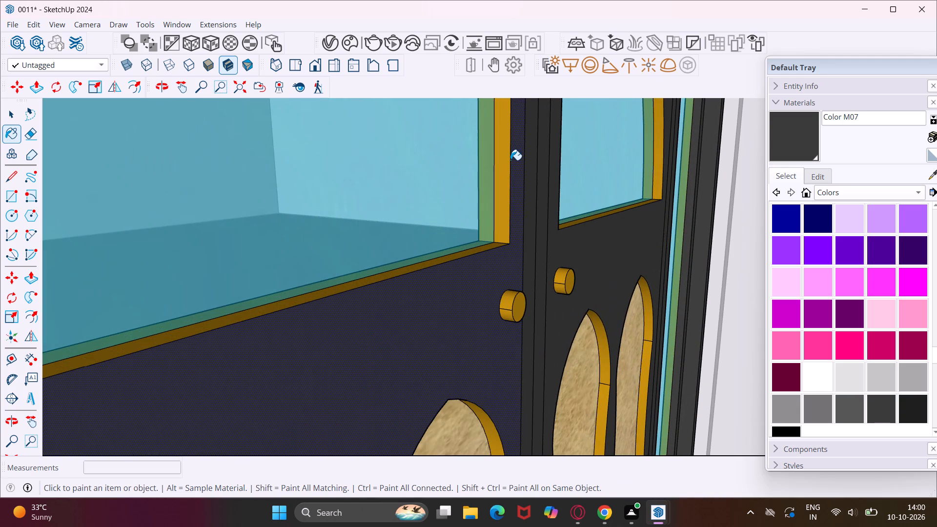
left_click(503, 179)
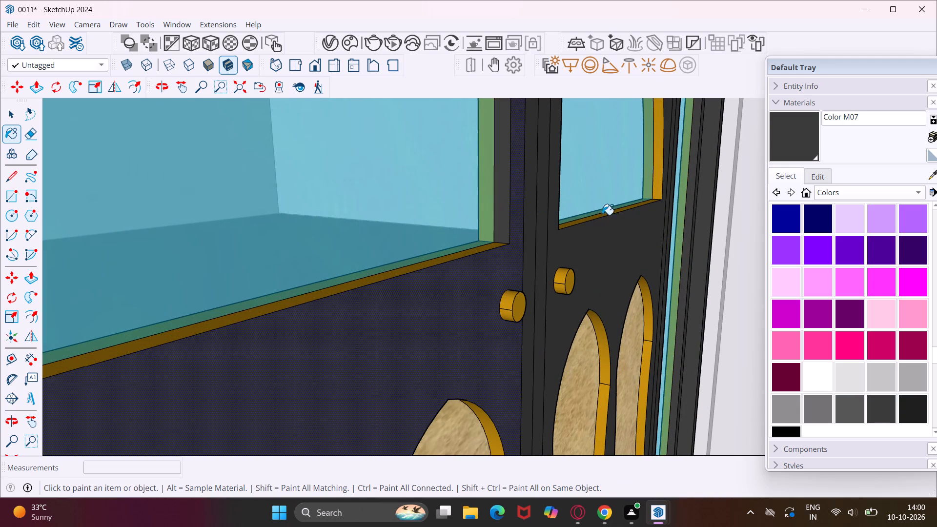
left_click(661, 185)
scroll(661, 183, "up", 1)
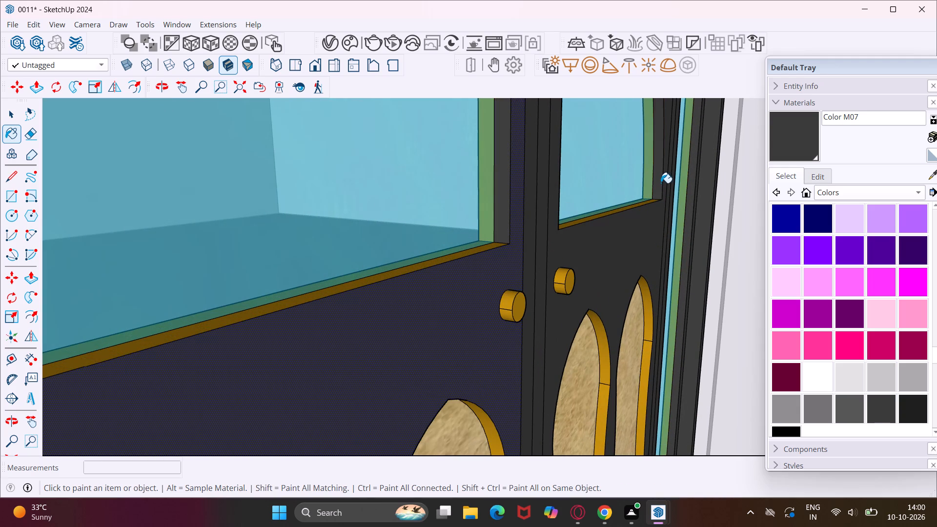
scroll(661, 183, "up", 7)
left_click(641, 228)
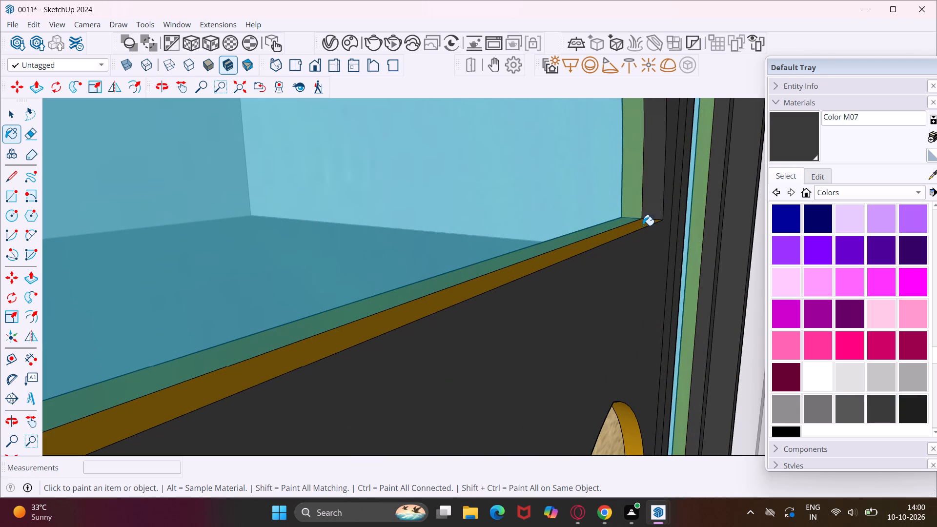
left_click(643, 225)
scroll(649, 222, "down", 8)
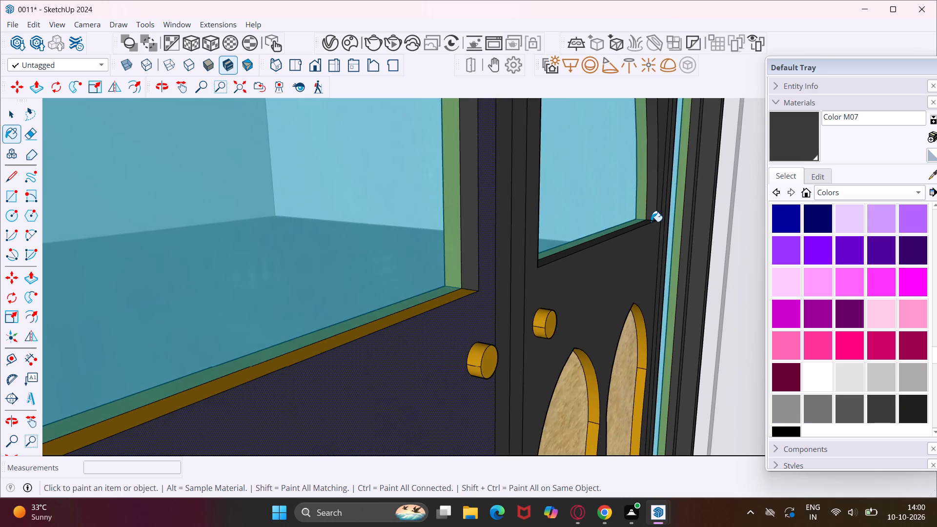
scroll(651, 222, "down", 4)
scroll(530, 268, "up", 11)
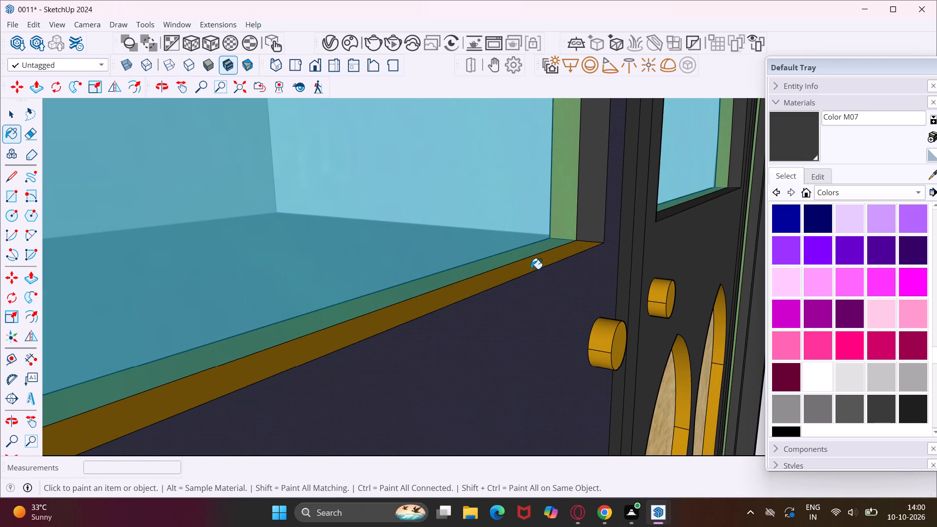
left_click(550, 261)
scroll(592, 255, "down", 6)
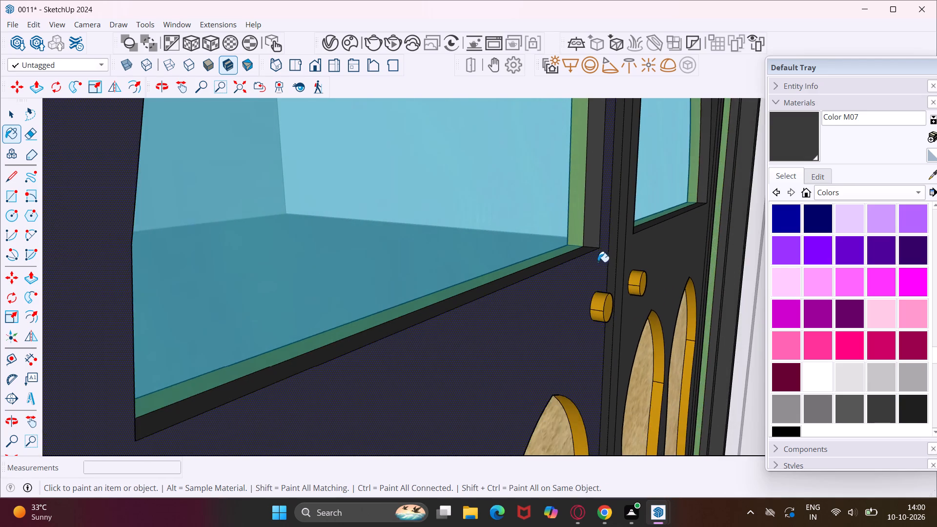
Paint all visible gold faces of the two door knobs with Color M07.
scroll(597, 273, "down", 5)
left_click(606, 297)
scroll(599, 298, "up", 4)
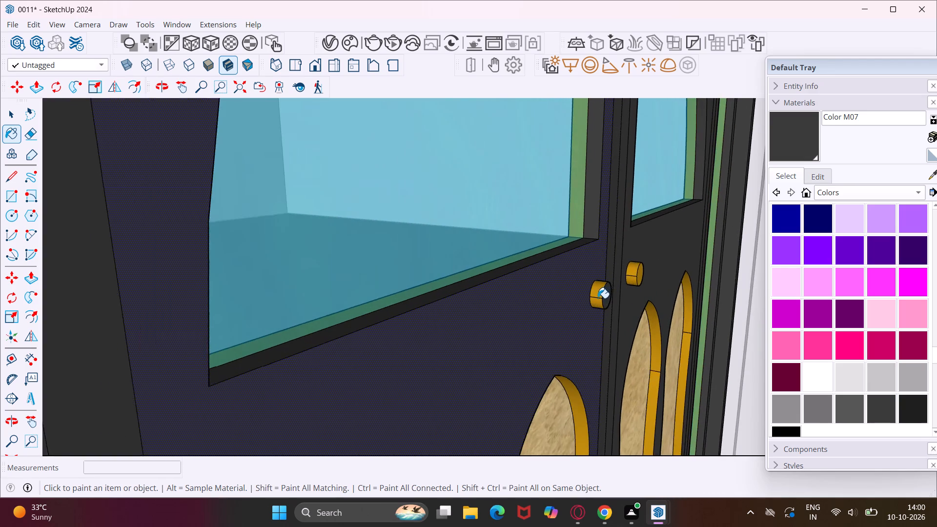
scroll(598, 298, "up", 4)
left_click(601, 292)
left_click(593, 303)
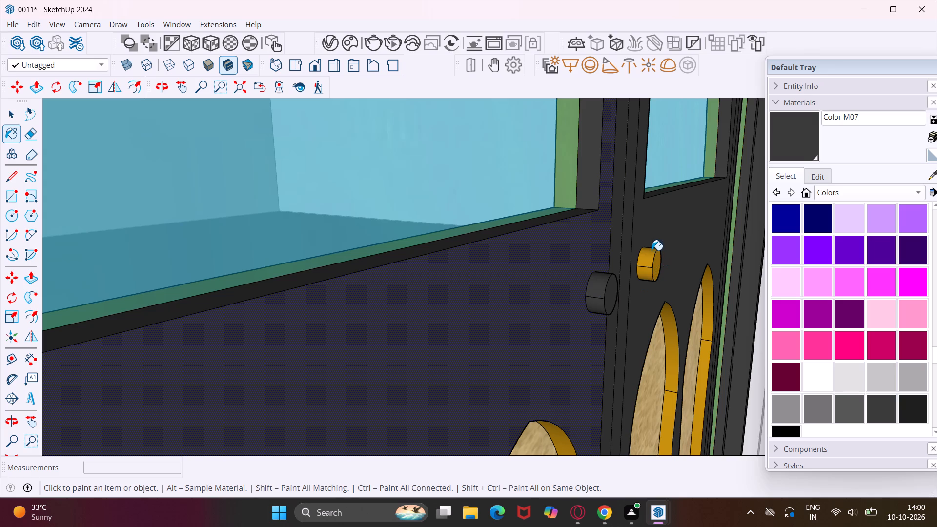
left_click(651, 250)
left_click(655, 266)
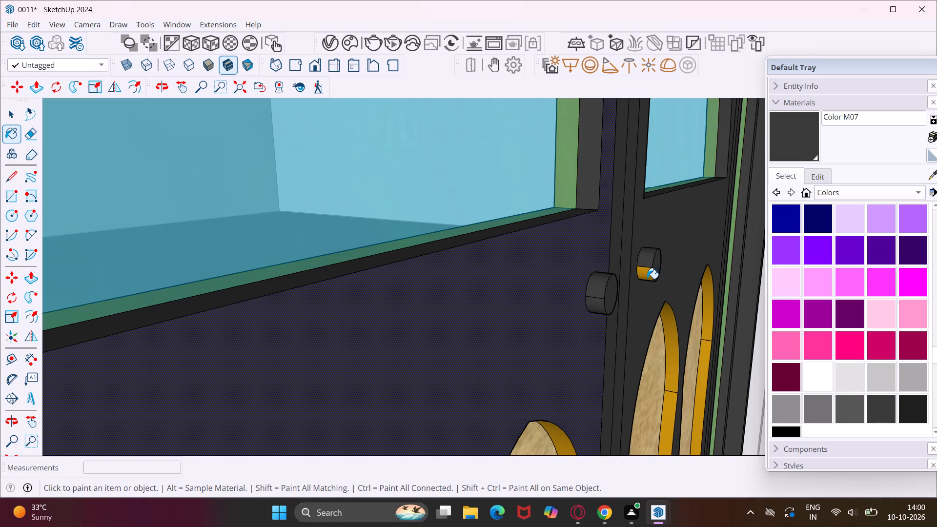
left_click(647, 279)
Paint the gold left inner edges of both leaves' glass openings and of the left sidelight with Color M07.
middle_click_drag(630, 280, 265, 263)
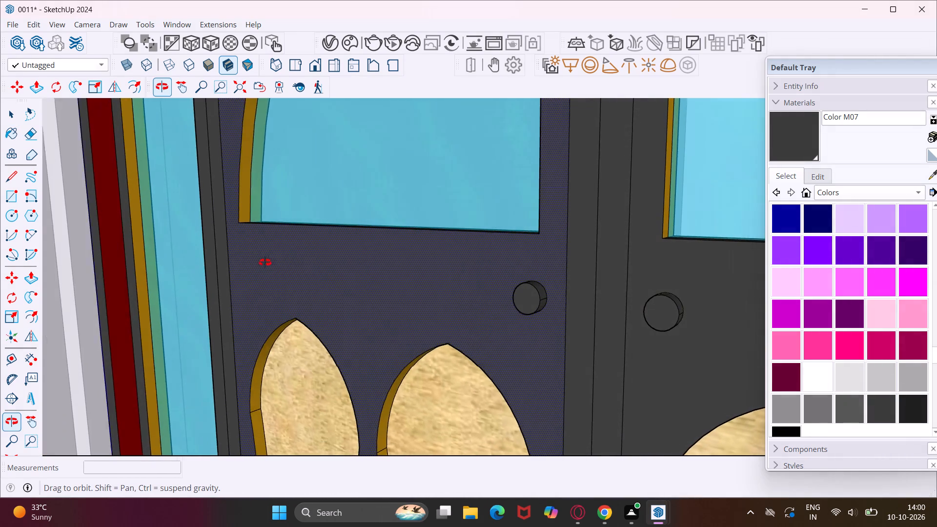
middle_click_drag(265, 263, 264, 262)
scroll(248, 198, "up", 4)
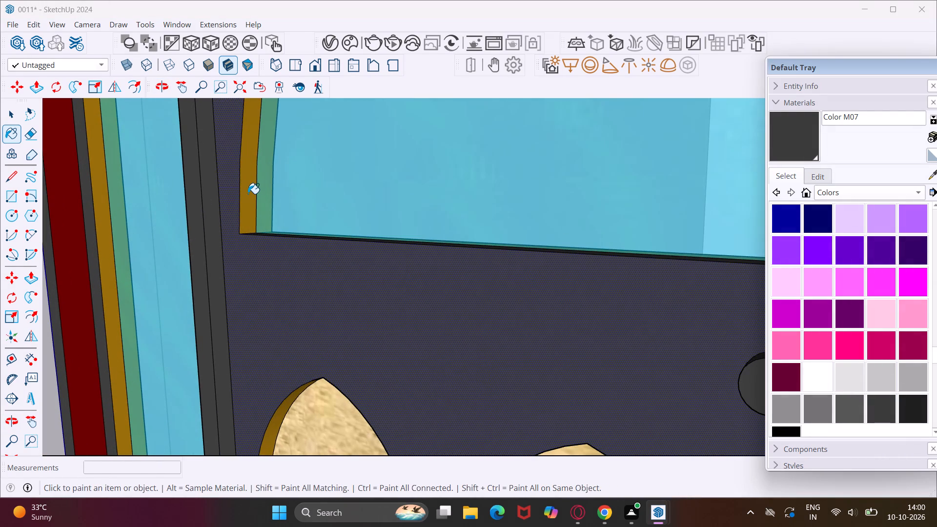
left_click(247, 194)
left_click(107, 275)
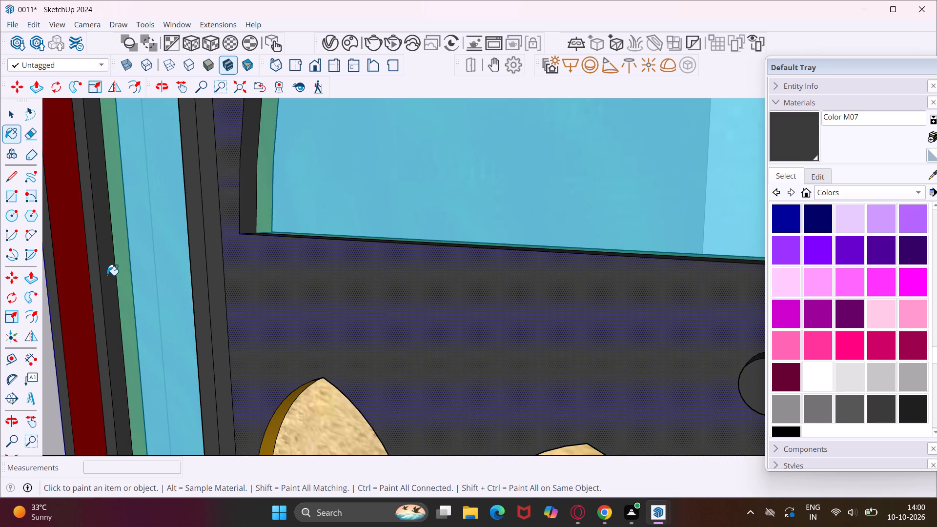
scroll(107, 275, "down", 9)
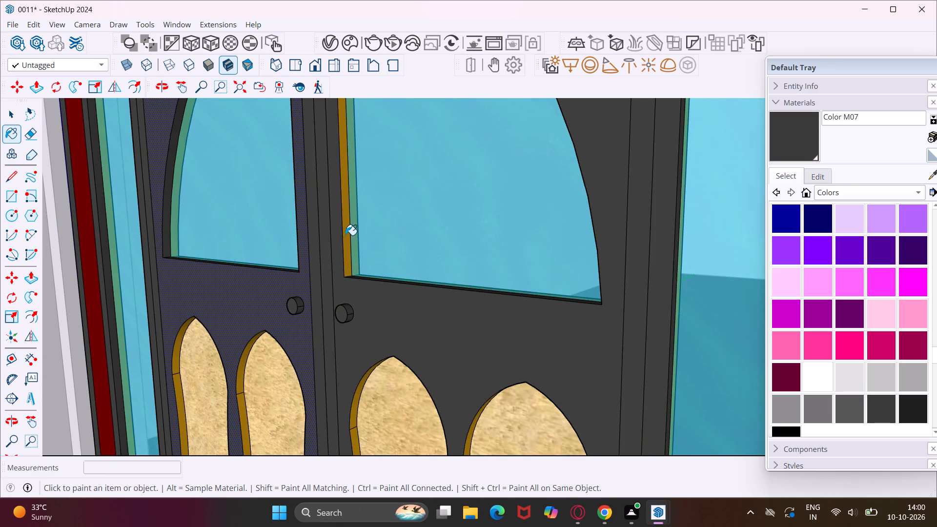
scroll(346, 235, "up", 5)
left_click(346, 235)
Paint the right sidelight's gold top inner edge and the outer door frame's red top inner face with Color M07.
middle_click_drag(297, 291, 358, 295)
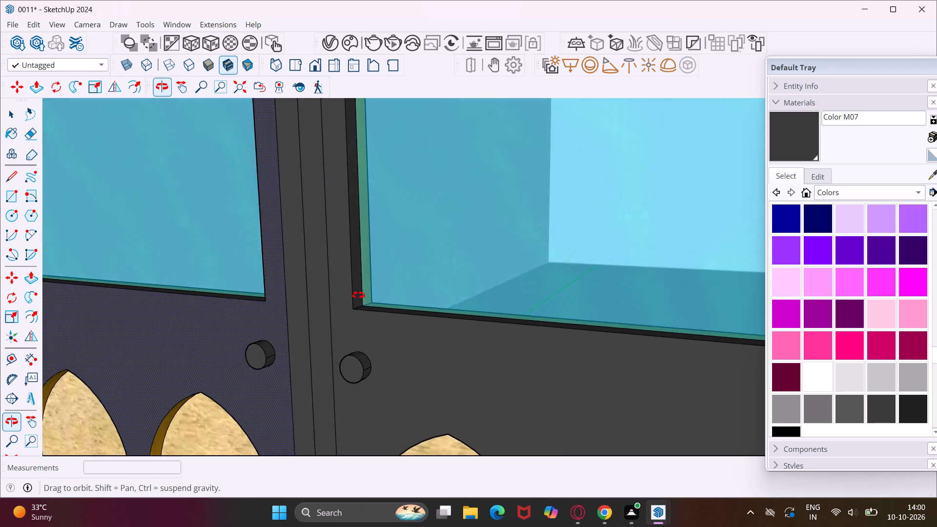
middle_click_drag(358, 295, 363, 295)
scroll(363, 295, "up", 1)
scroll(347, 297, "down", 16)
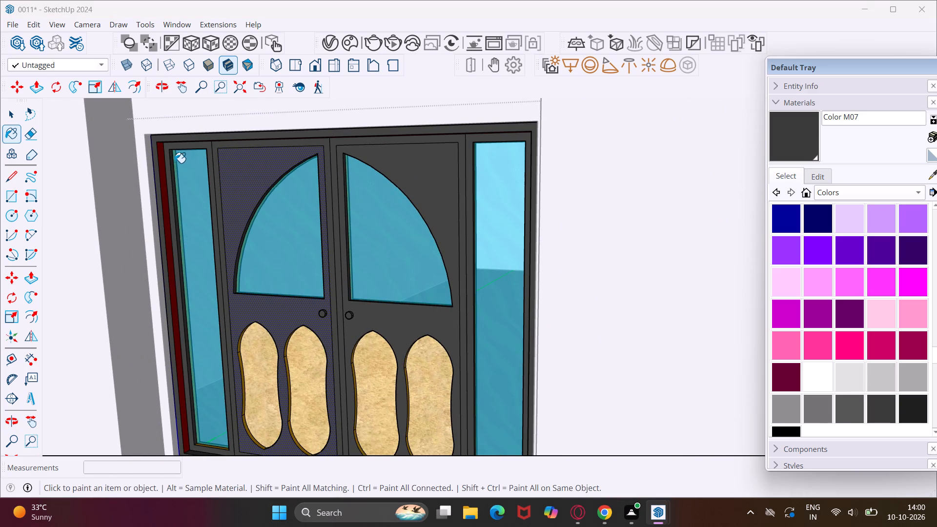
middle_click_drag(174, 155, 282, 64)
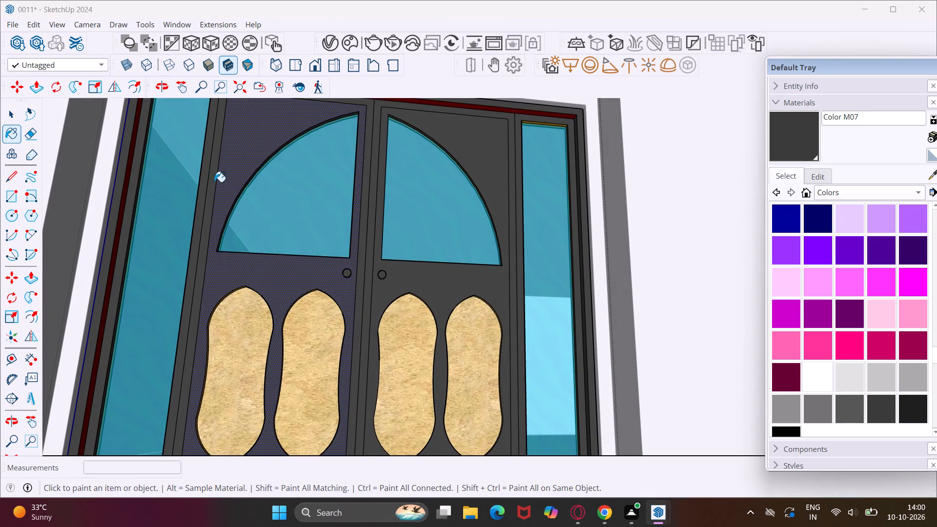
scroll(548, 130, "up", 9)
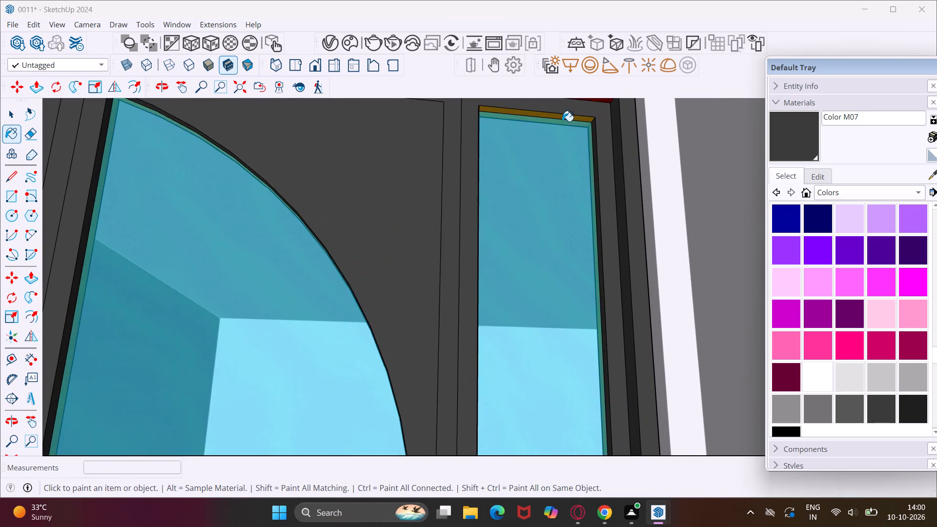
left_click(574, 119)
left_click(603, 103)
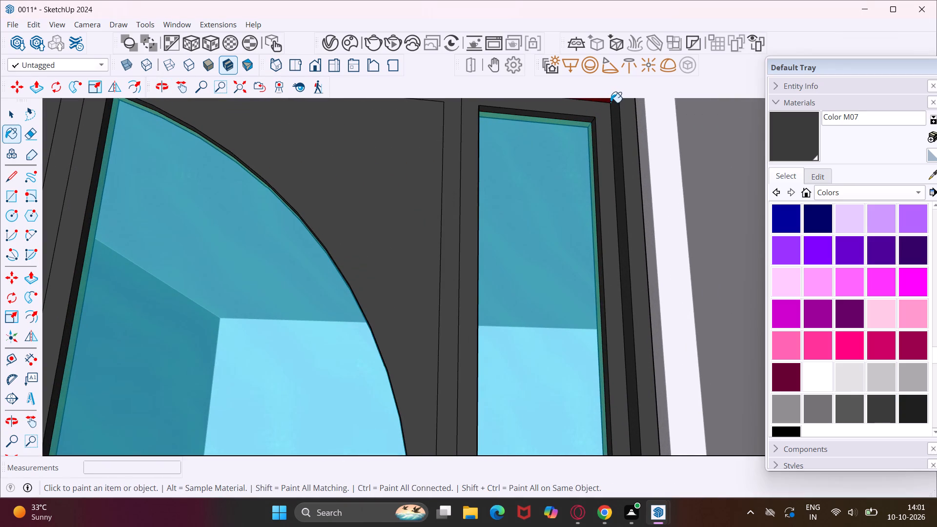
middle_click_drag(599, 112, 568, 142)
scroll(570, 131, "down", 5)
scroll(494, 153, "down", 1)
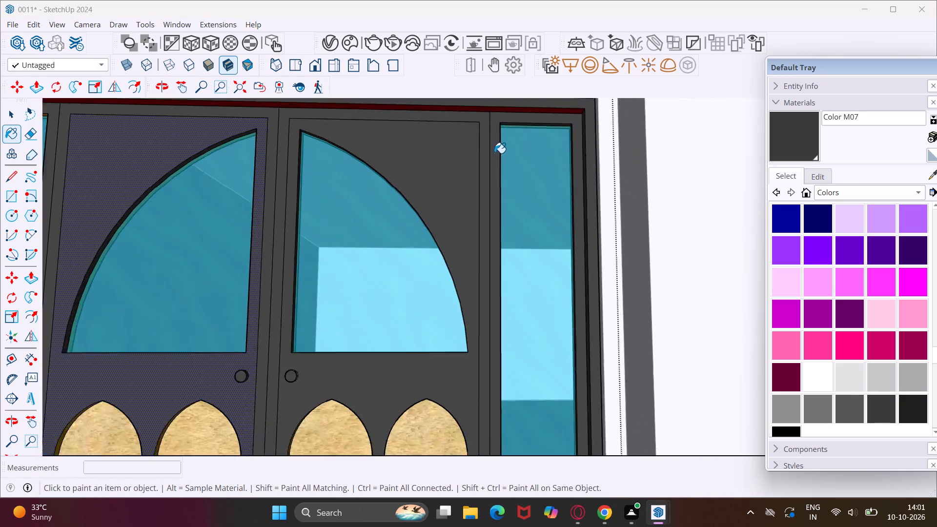
scroll(494, 153, "down", 2)
scroll(474, 121, "up", 8)
left_click(474, 114)
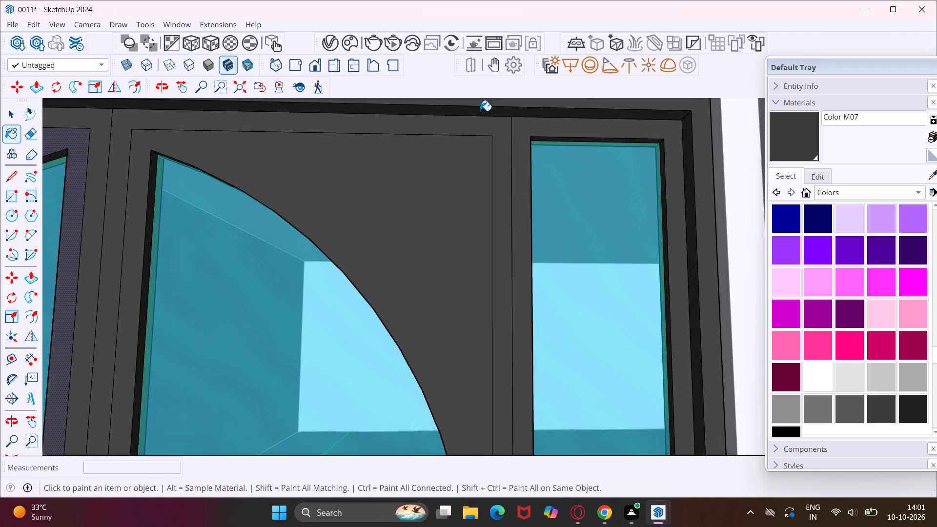
Paint the left sidelight's gold top inner edge with Color M07.
scroll(499, 118, "down", 10)
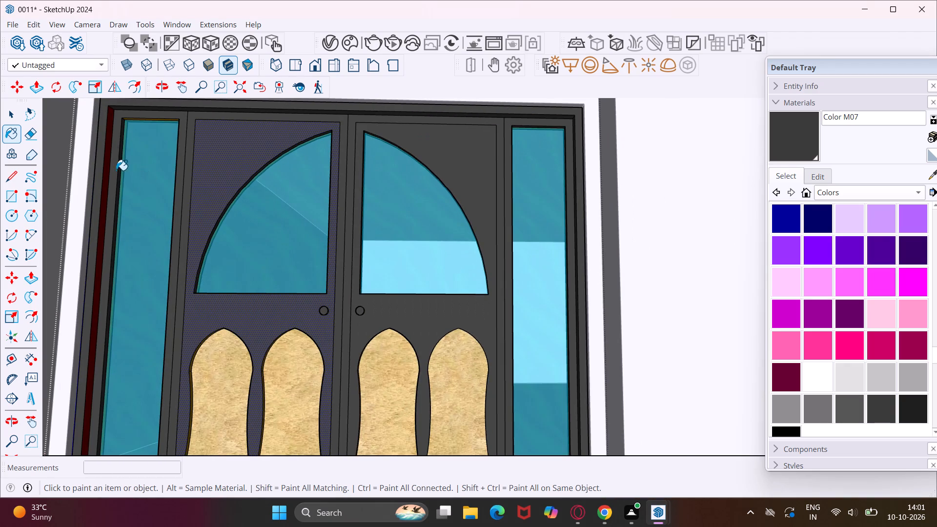
scroll(130, 122, "up", 15)
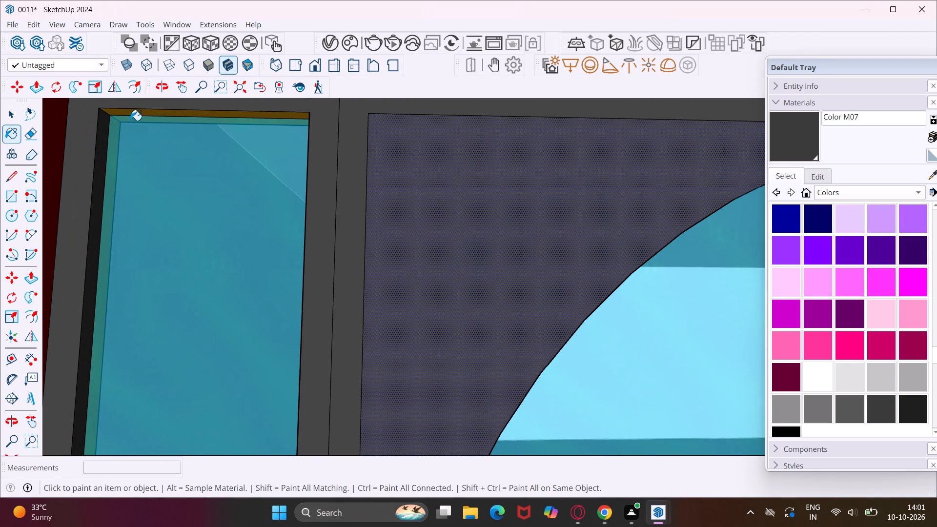
left_click(133, 113)
Paint the outer door frame's red left inner face with Color M07.
middle_click_drag(335, 183, 346, 184)
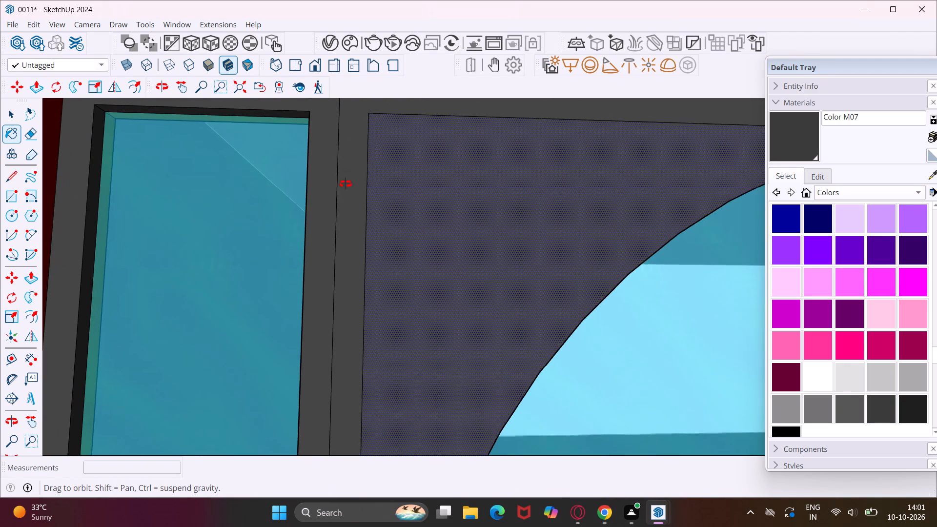
middle_click_drag(346, 184, 324, 215)
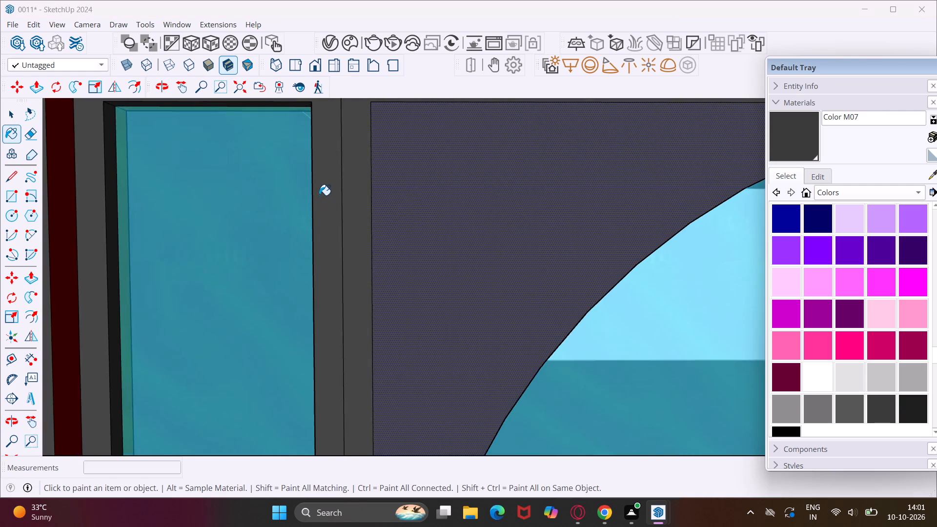
scroll(319, 195, "down", 20)
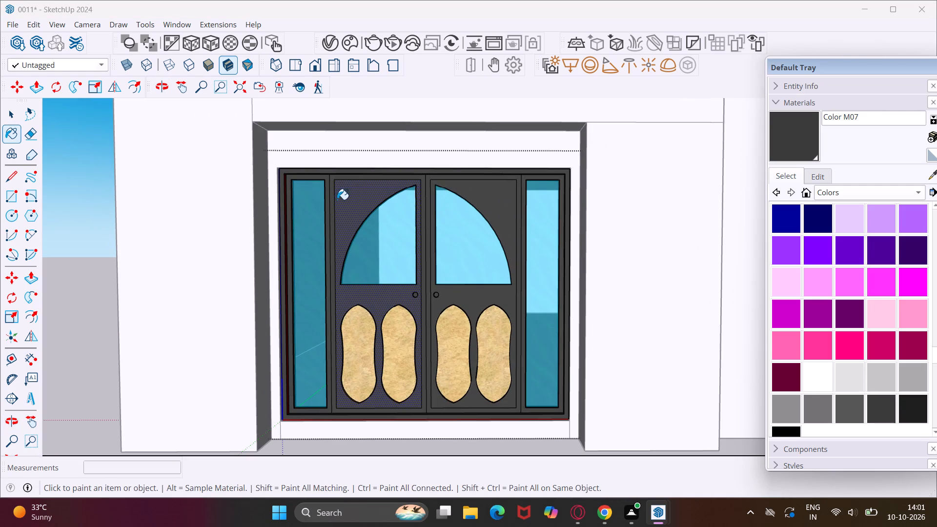
scroll(331, 415, "up", 7)
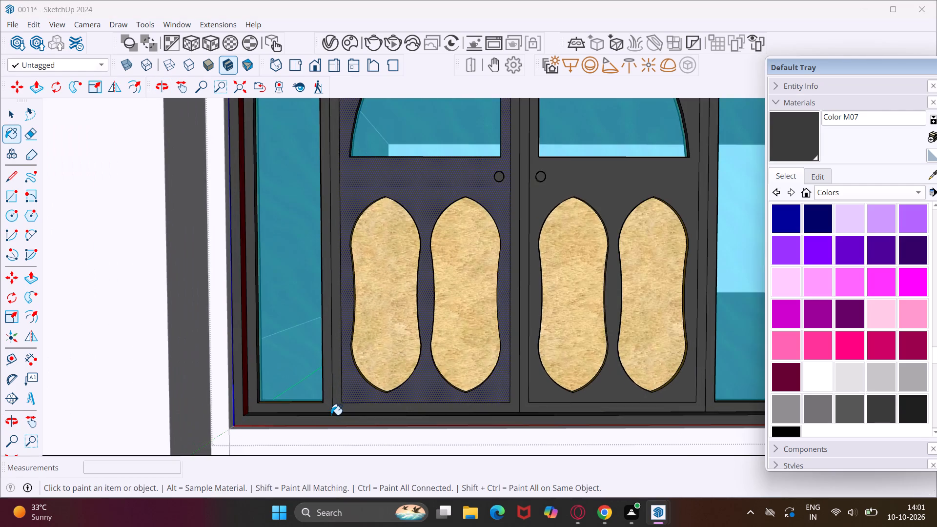
scroll(331, 415, "up", 5)
scroll(190, 400, "up", 7)
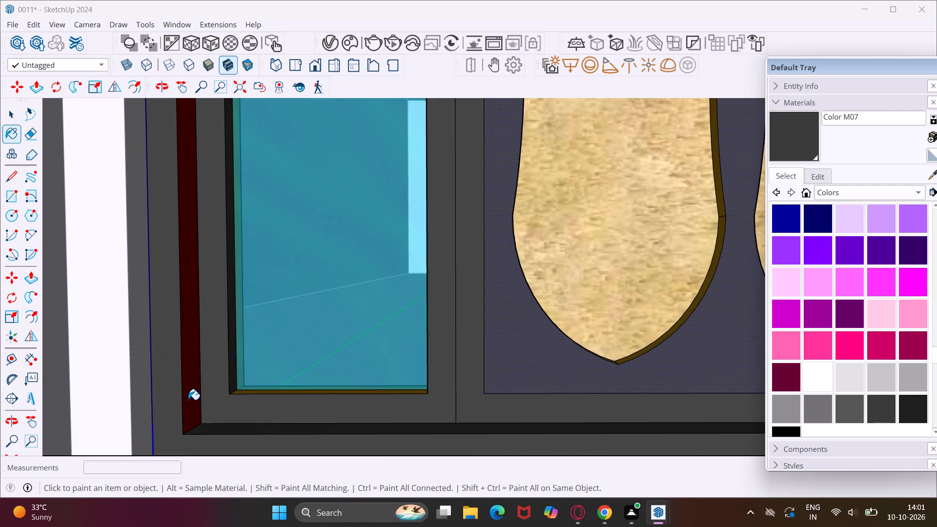
left_click(185, 395)
Paint the left sidelight's gold bottom inner edge with Color M07.
middle_click_drag(277, 395, 290, 422)
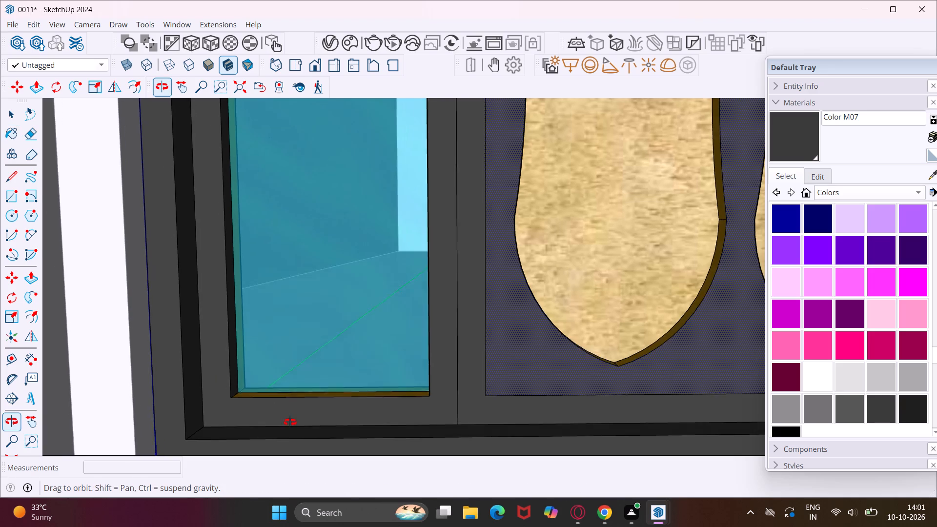
middle_click_drag(290, 422, 296, 446)
scroll(317, 404, "up", 7)
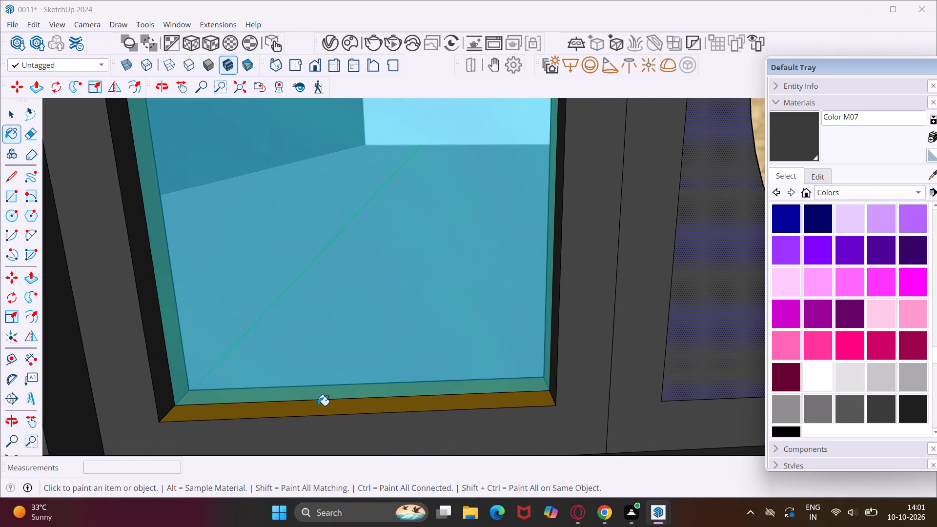
left_click(346, 406)
middle_click_drag(389, 409, 425, 409)
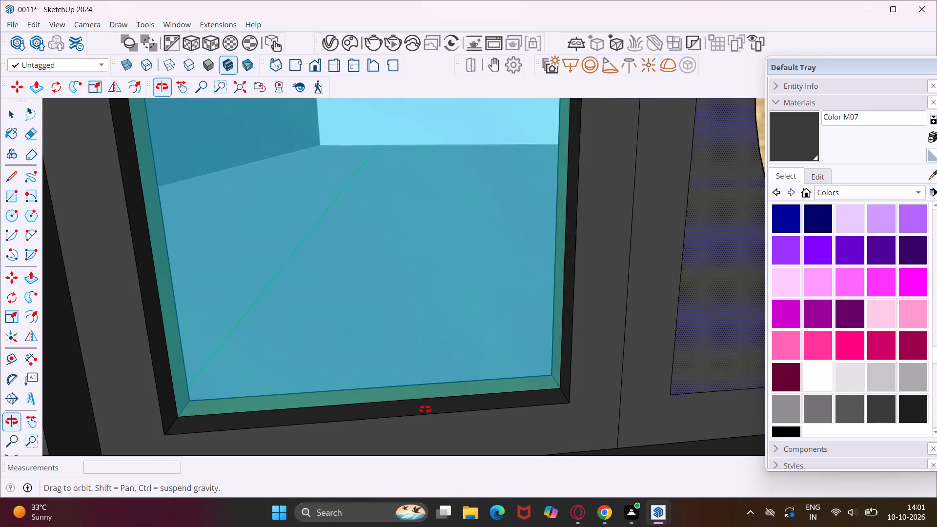
Paint the four wood-textured recessed panels at the bottom of the entrance double door with Color M07.
middle_click_drag(425, 409, 316, 413)
scroll(286, 399, "down", 9)
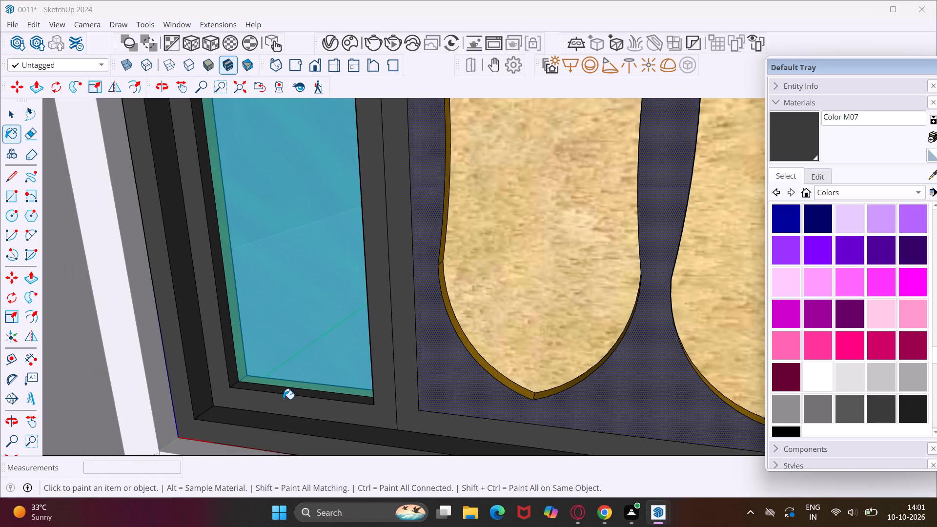
scroll(283, 399, "down", 14)
middle_click_drag(393, 378, 449, 385)
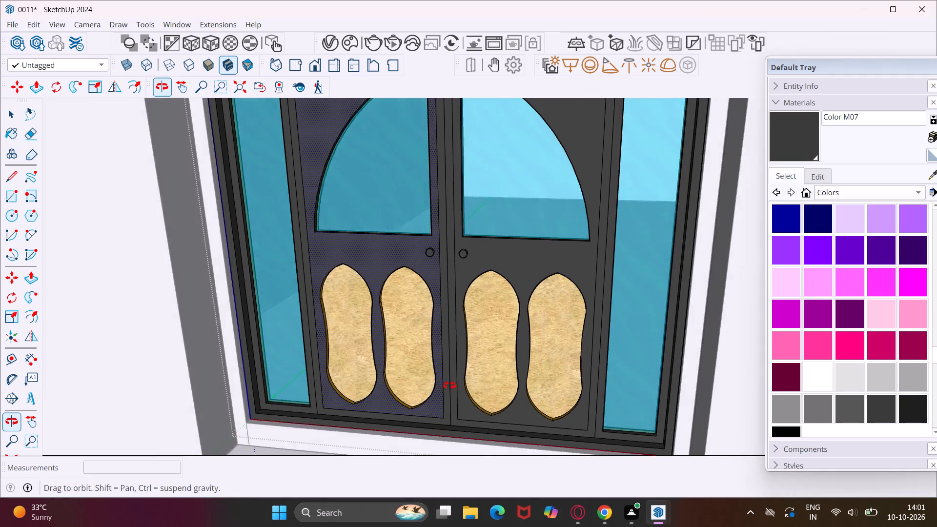
middle_click_drag(449, 385, 576, 367)
scroll(567, 351, "up", 4)
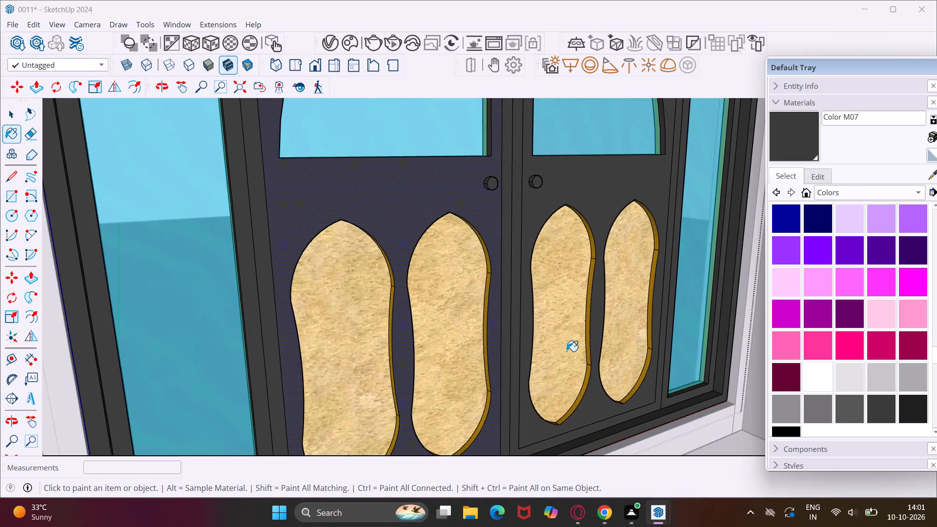
scroll(567, 351, "up", 3)
left_click(561, 345)
left_click(651, 318)
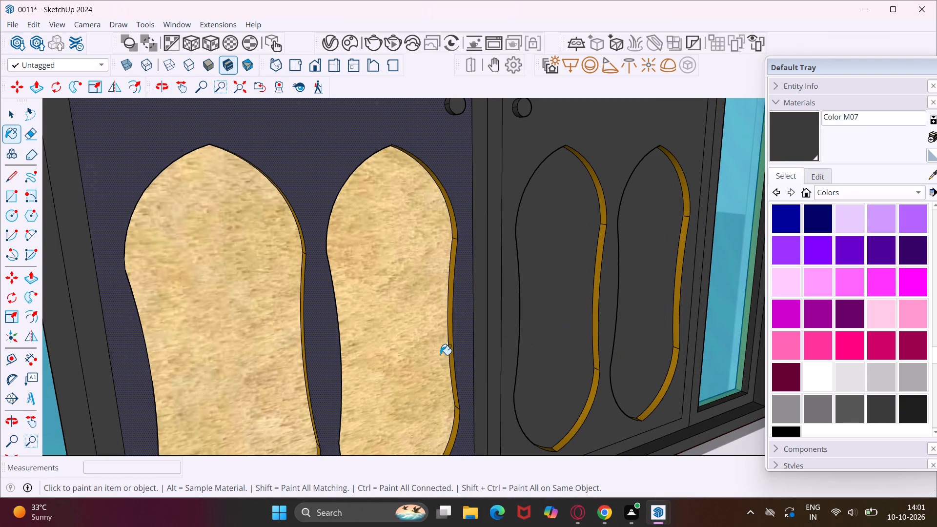
left_click(429, 354)
left_click(264, 352)
Paint the gold upper and middle right inner edges of the left door's two recessed panels with Color M07.
scroll(284, 321, "up", 4)
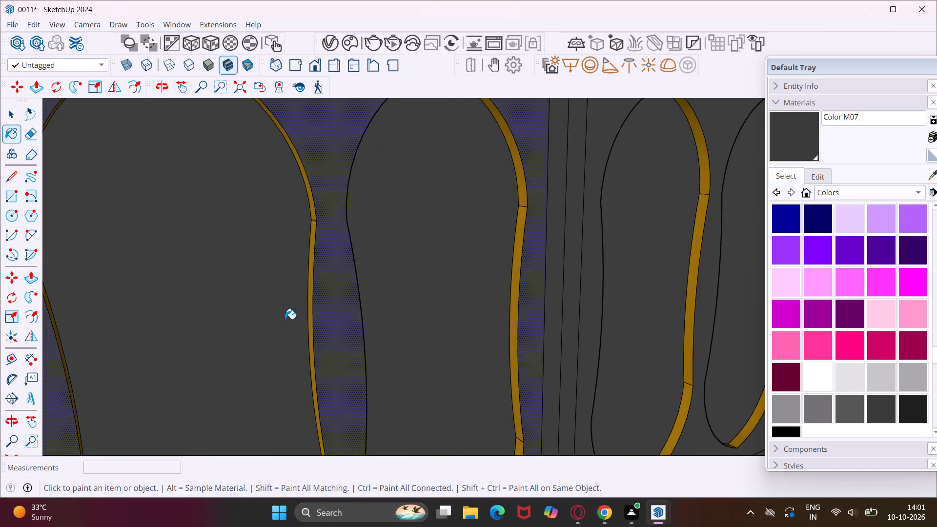
middle_click_drag(293, 316, 391, 309)
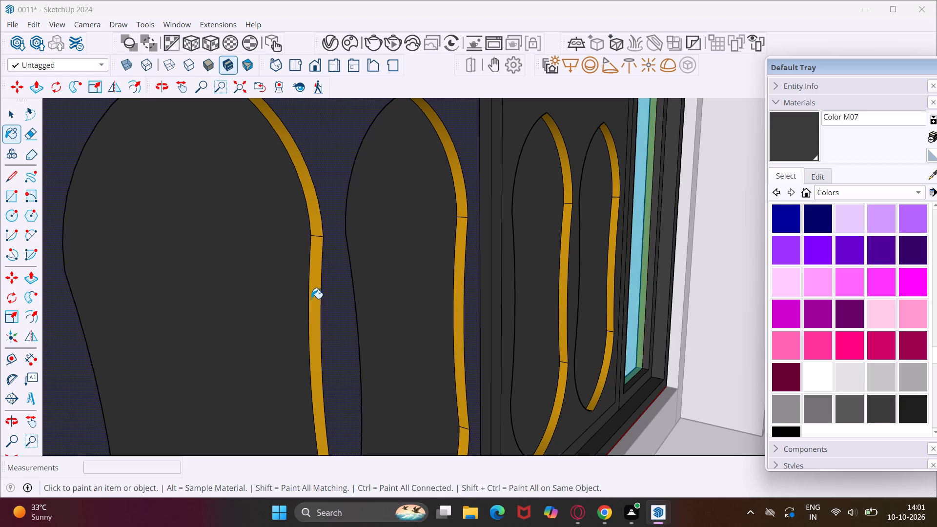
left_click(314, 298)
left_click(314, 222)
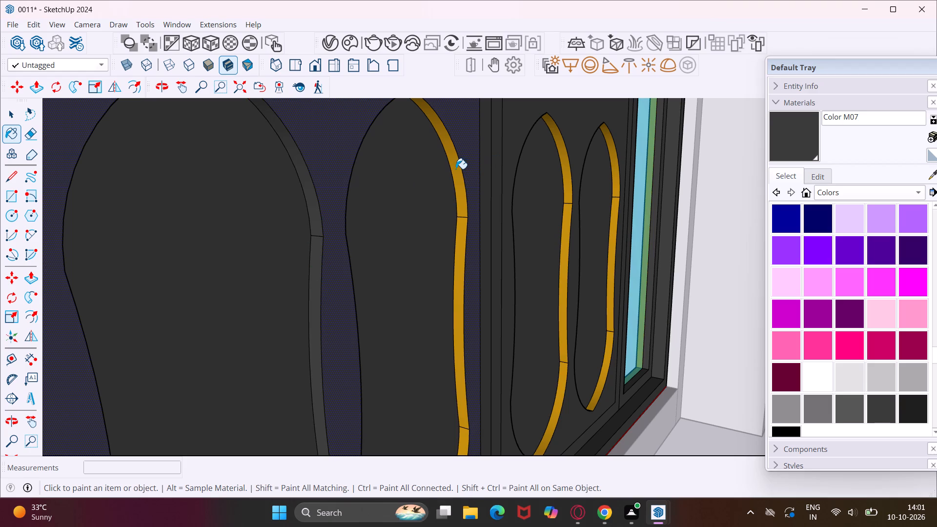
left_click(456, 169)
left_click(459, 244)
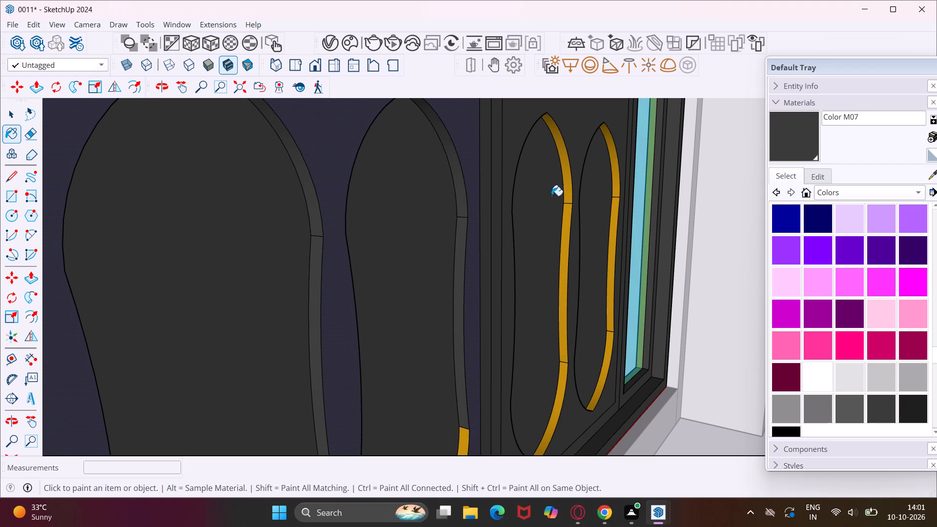
Paint the gold right inner edges of the right door's two recessed panels with Color M07.
left_click(566, 162)
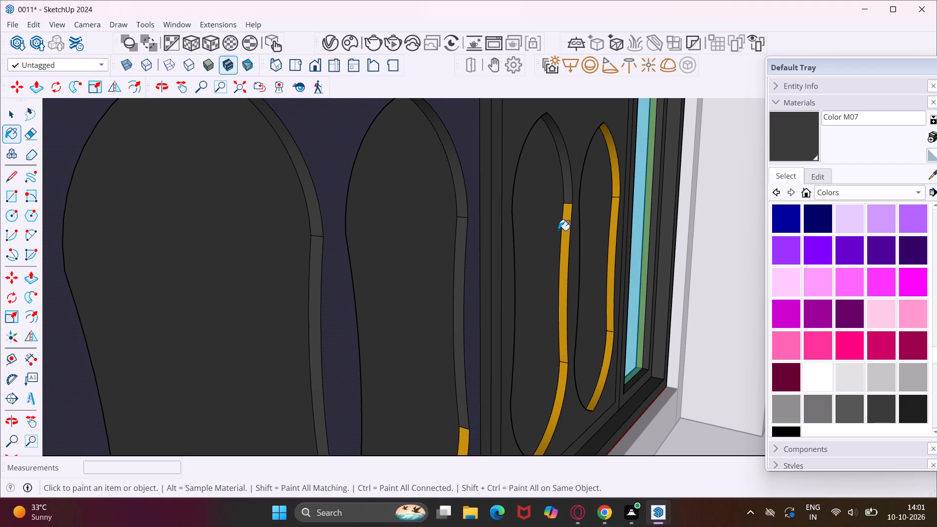
left_click(565, 232)
left_click(614, 172)
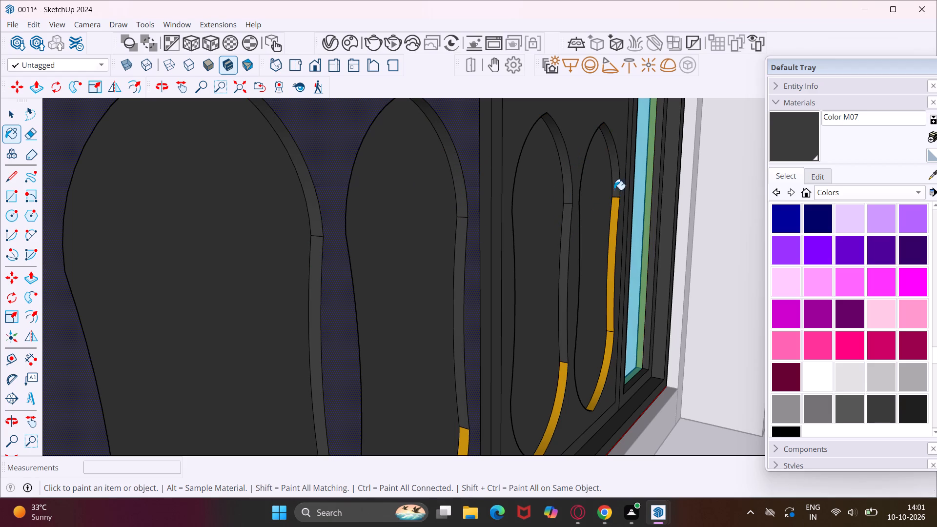
left_click(612, 235)
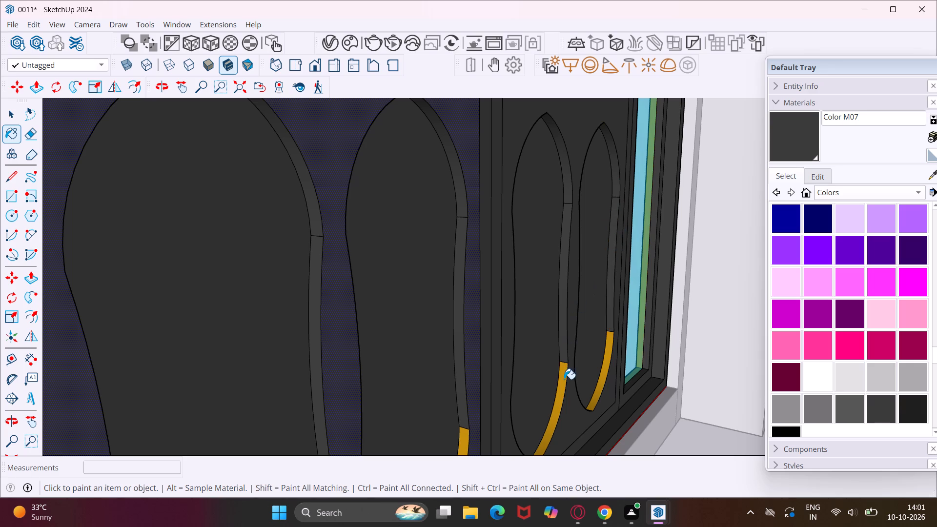
left_click(560, 382)
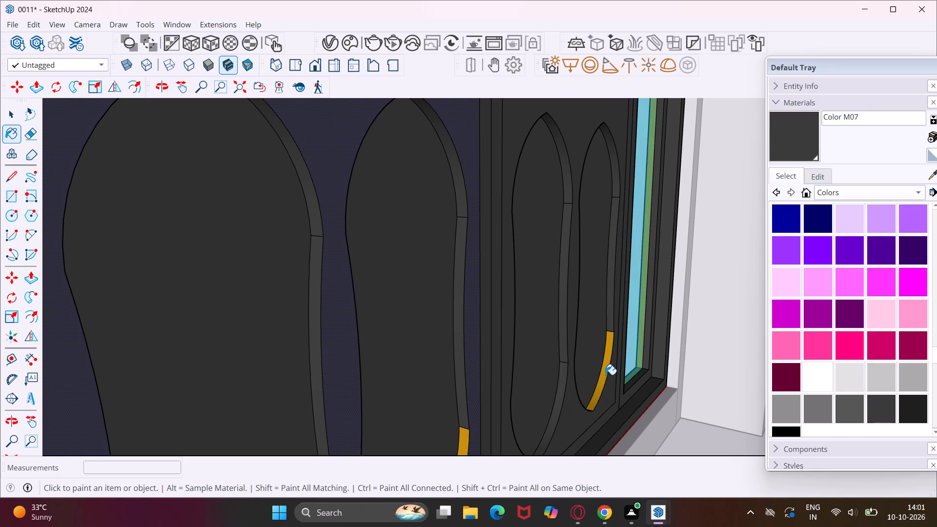
left_click(605, 375)
Paint the gold left inner edges of the right door's two recessed panels with Color M07, including the upper arcs.
middle_click_drag(602, 373, 345, 333)
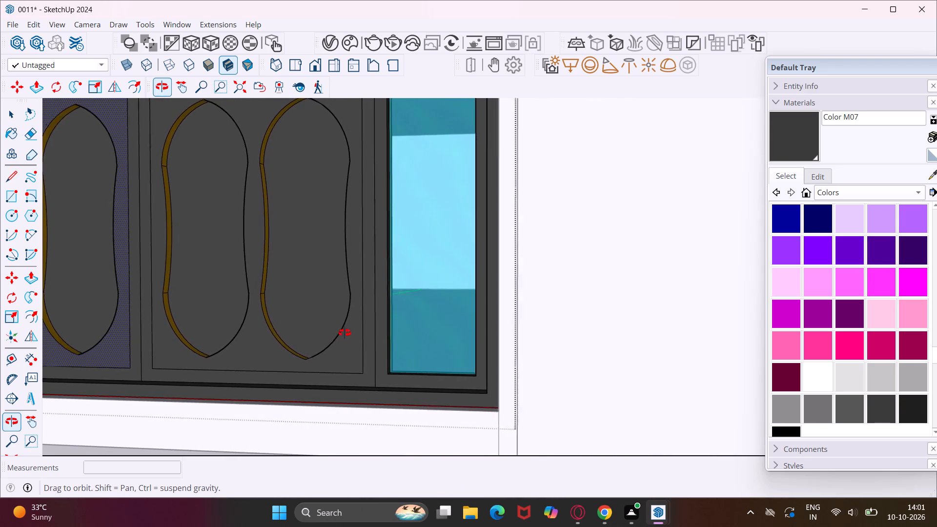
middle_click_drag(345, 333, 336, 336)
left_click(260, 147)
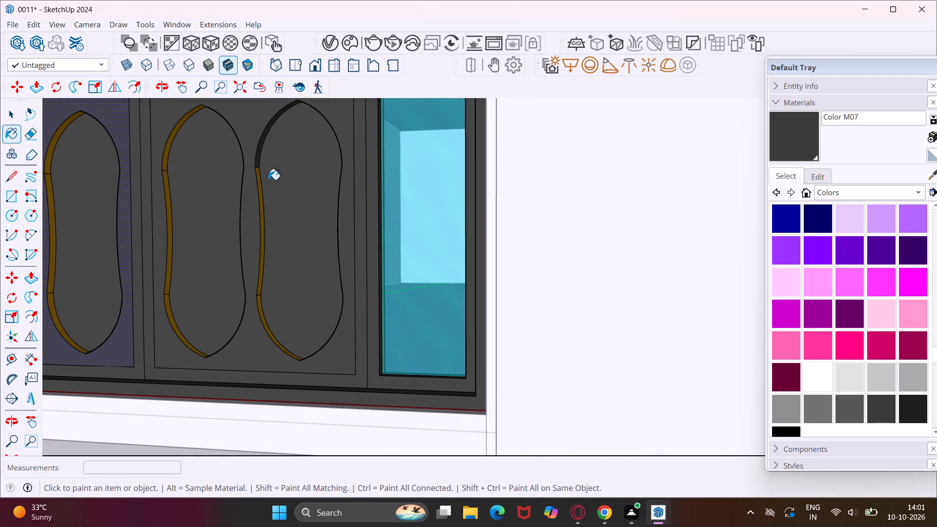
left_click(261, 220)
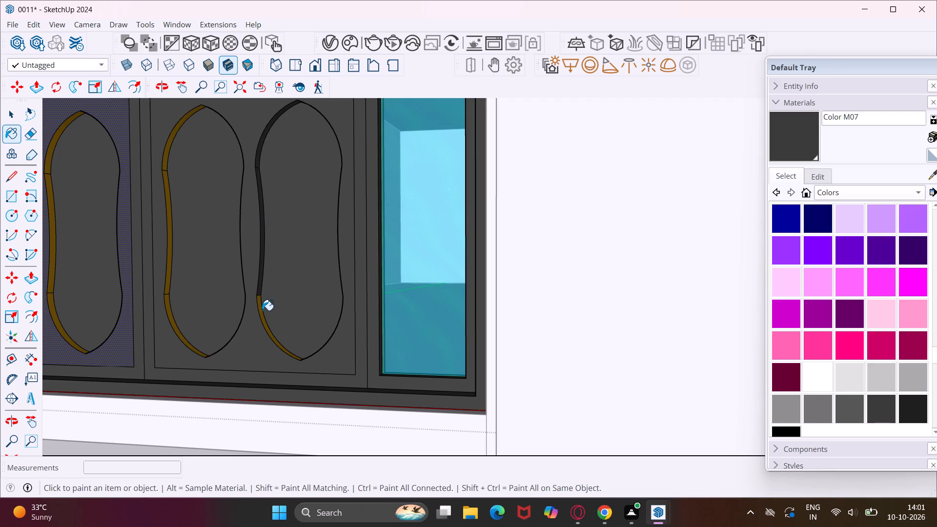
left_click(262, 311)
scroll(280, 340, "up", 3)
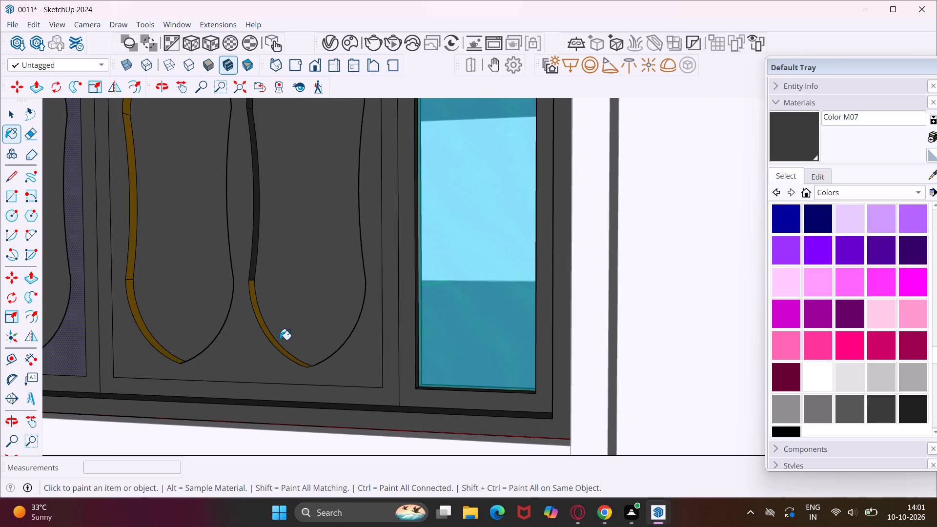
scroll(280, 340, "up", 3)
left_click(275, 344)
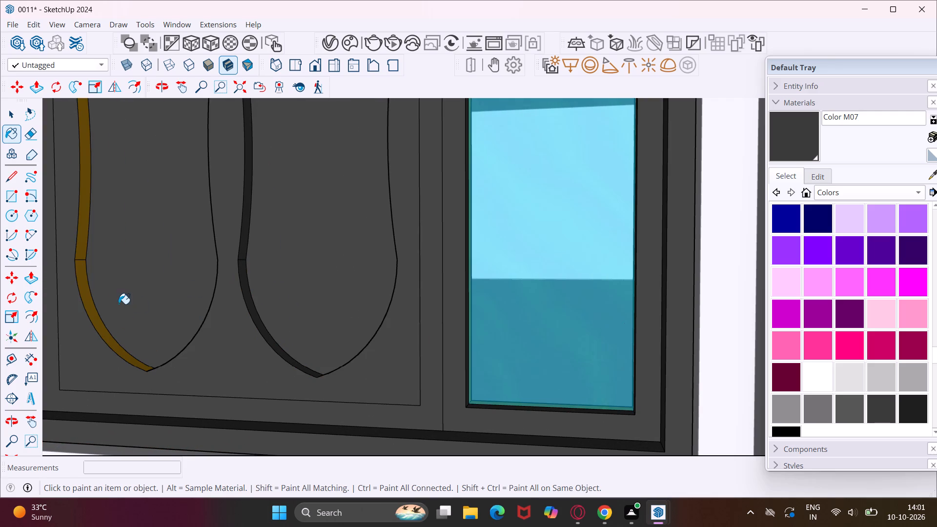
left_click(102, 330)
left_click(78, 250)
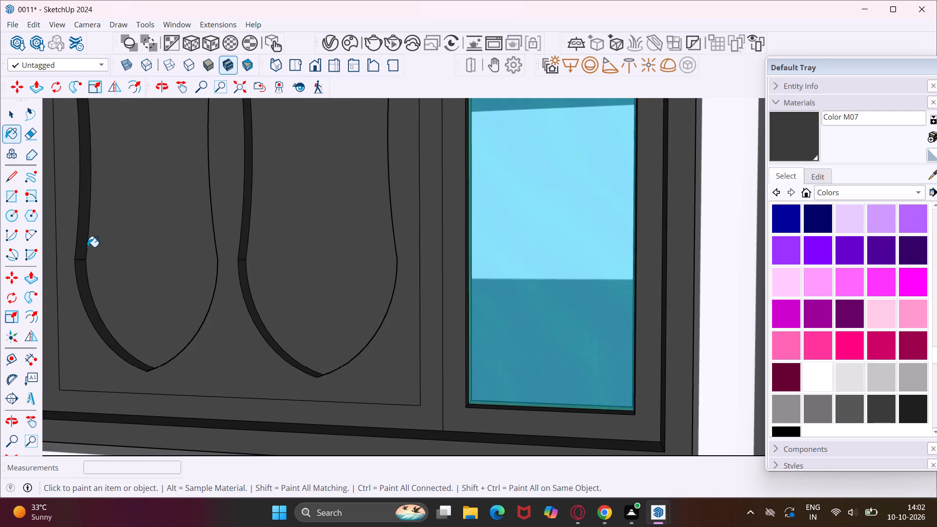
middle_click_drag(88, 246, 178, 307)
scroll(168, 285, "down", 10)
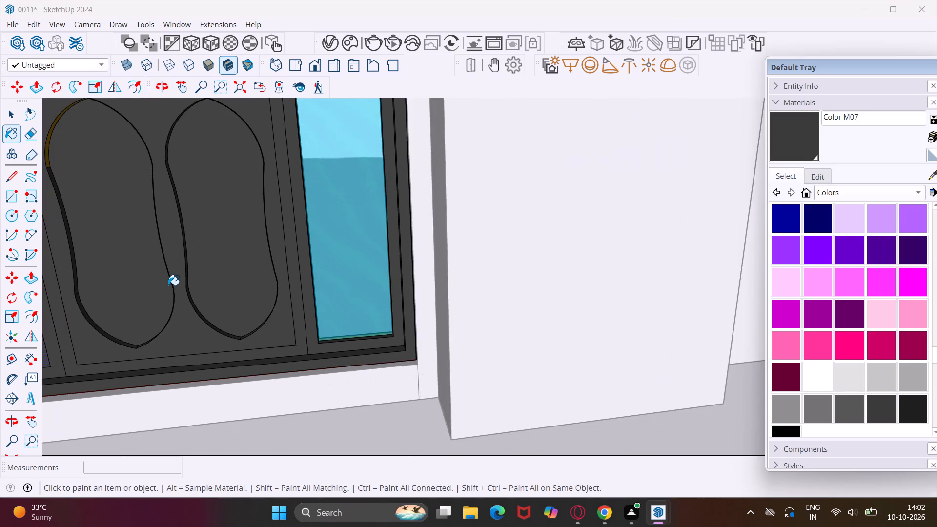
scroll(168, 285, "down", 3)
scroll(86, 161, "up", 10)
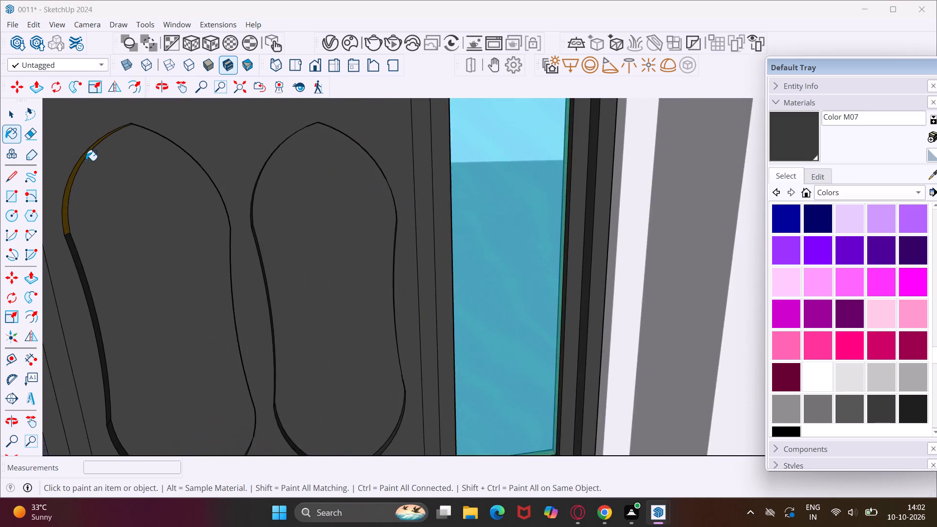
scroll(86, 161, "up", 3)
left_click(75, 167)
Paint the side faces of the right door's knob with Color M07.
middle_click_drag(78, 166, 222, 200)
scroll(223, 195, "down", 10)
middle_click_drag(161, 182, 64, 168)
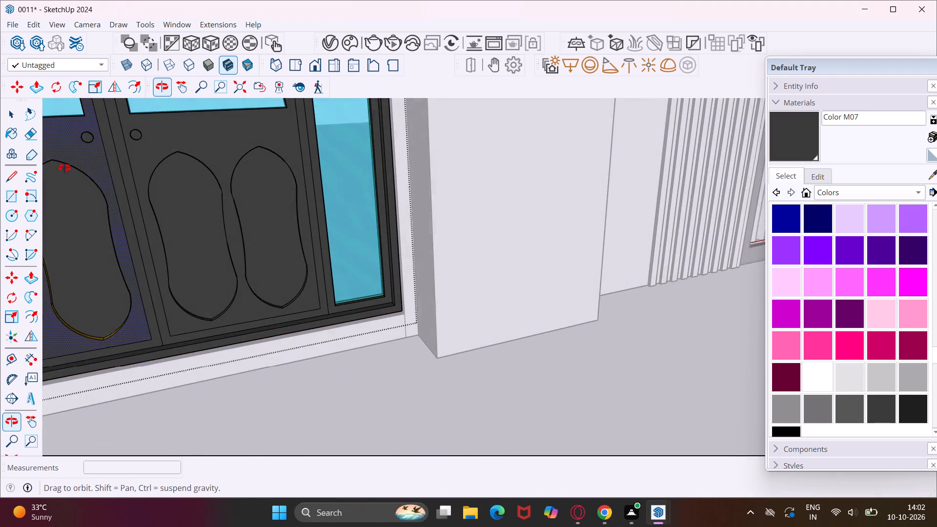
middle_click_drag(64, 168, 55, 164)
scroll(139, 131, "up", 15)
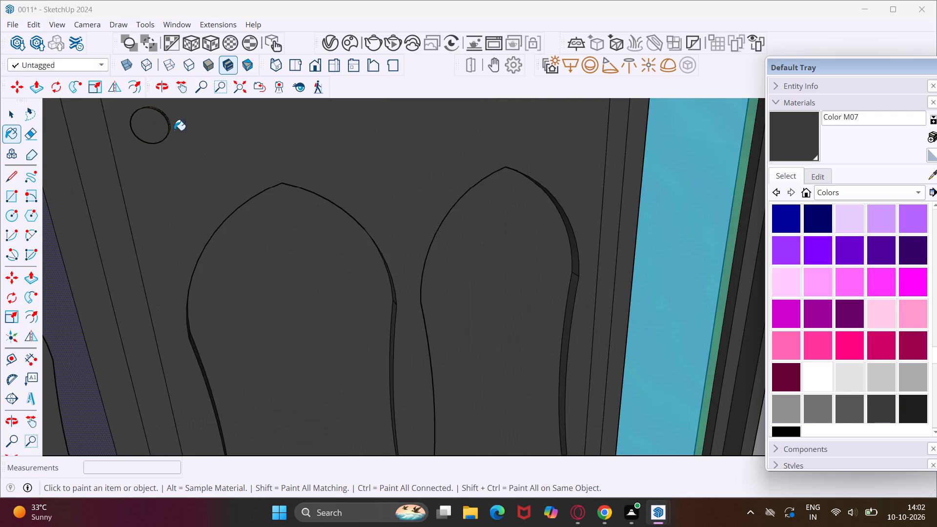
middle_click_drag(174, 130, 111, 130)
scroll(186, 107, "up", 5)
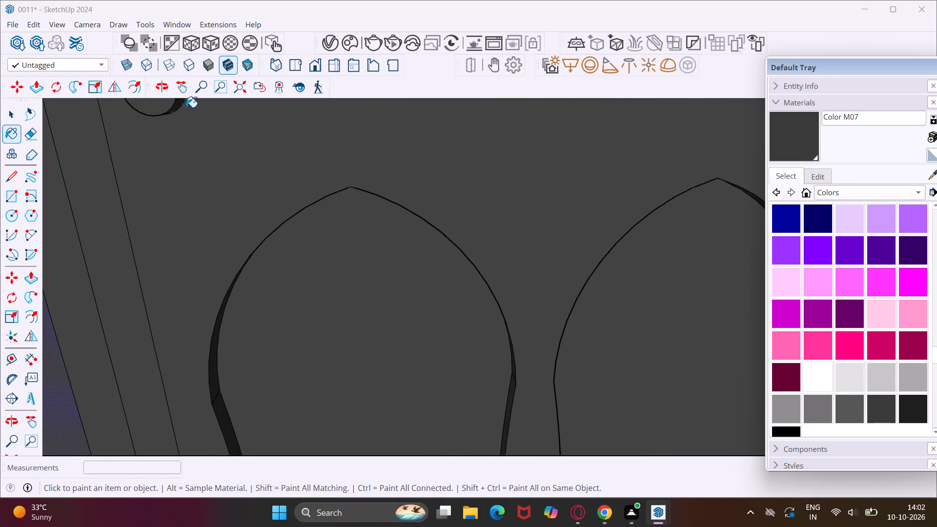
scroll(186, 107, "up", 3)
left_click(177, 109)
scroll(177, 109, "up", 6)
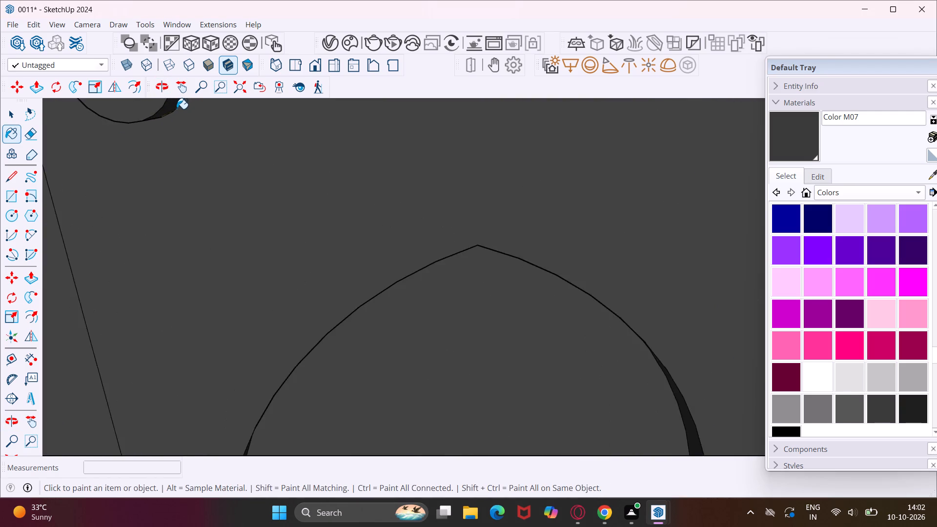
scroll(177, 109, "up", 8)
left_click(168, 113)
left_click(173, 112)
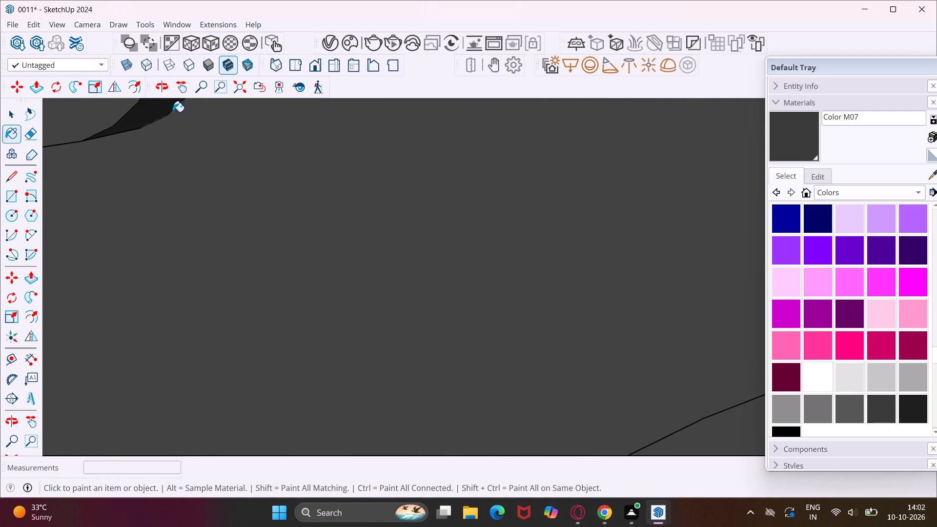
Paint the gold lower right inner edges of the left door's two recessed panels with Color M07.
scroll(173, 112, "down", 20)
scroll(173, 112, "down", 1)
middle_click_drag(223, 152, 361, 167)
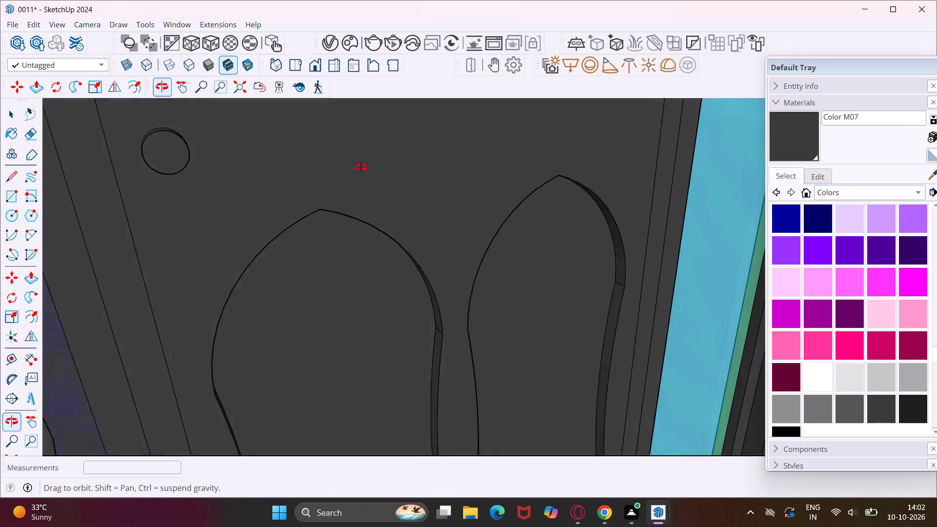
middle_click_drag(361, 167, 388, 167)
scroll(389, 167, "down", 15)
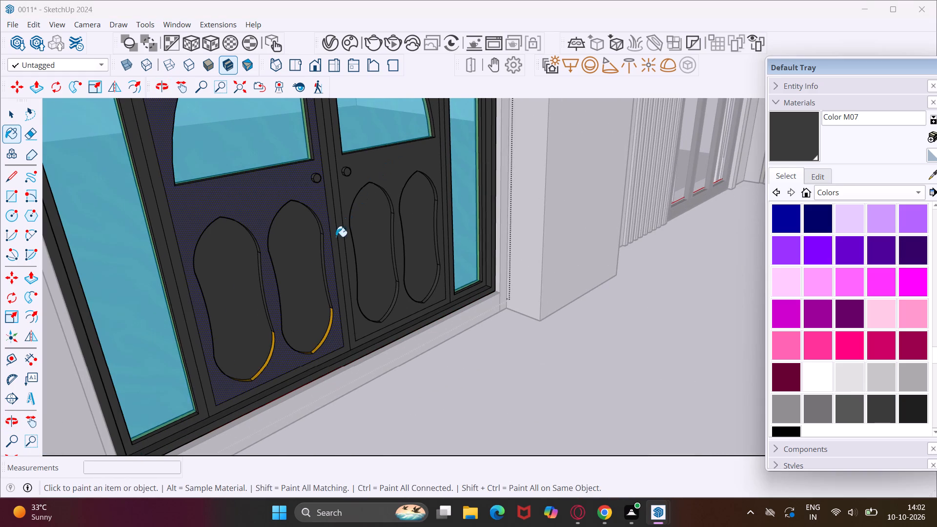
scroll(293, 342, "up", 12)
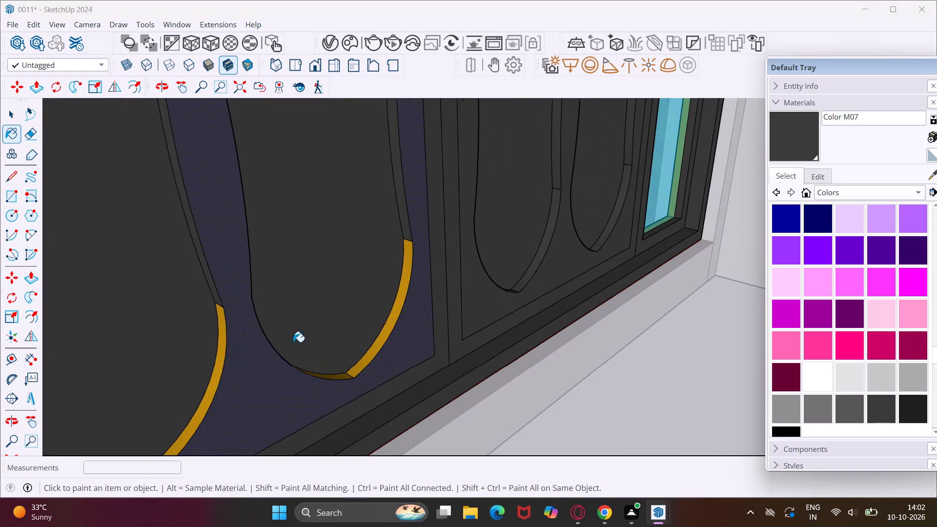
middle_click_drag(340, 351, 419, 352)
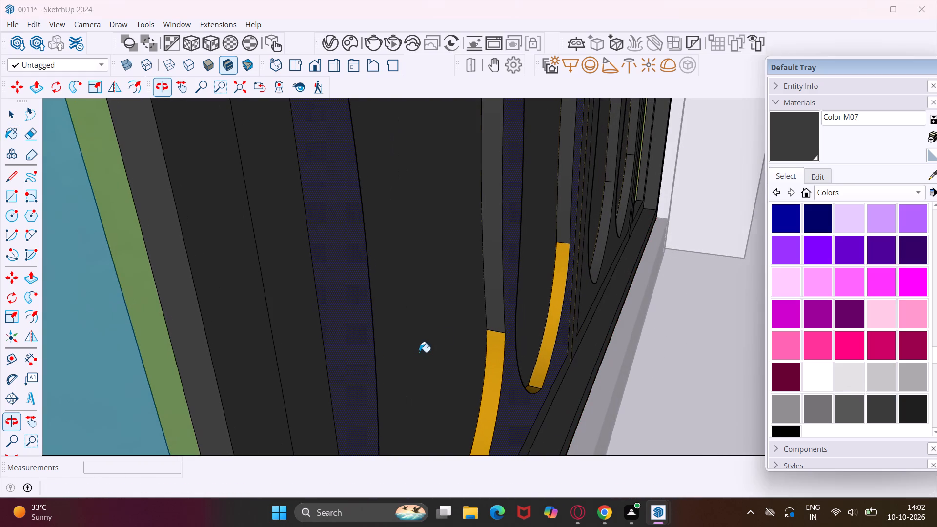
left_click(492, 355)
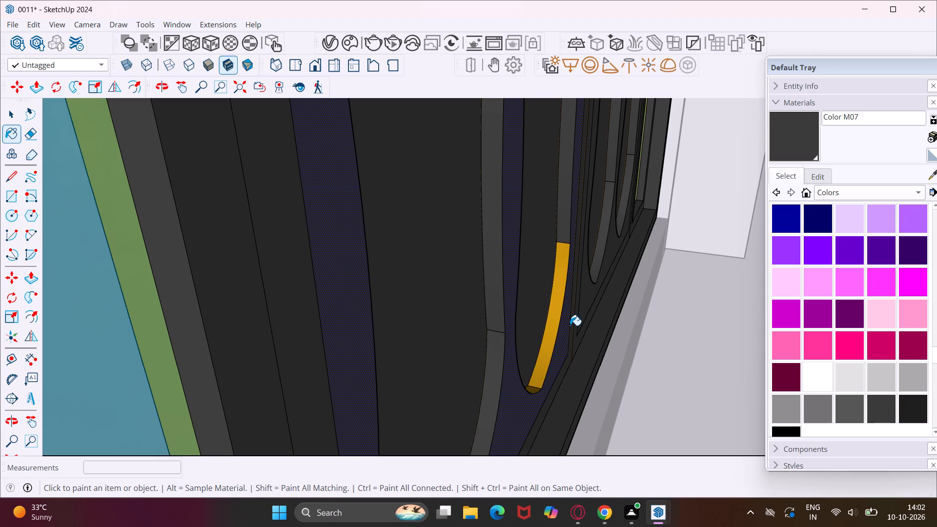
left_click(557, 298)
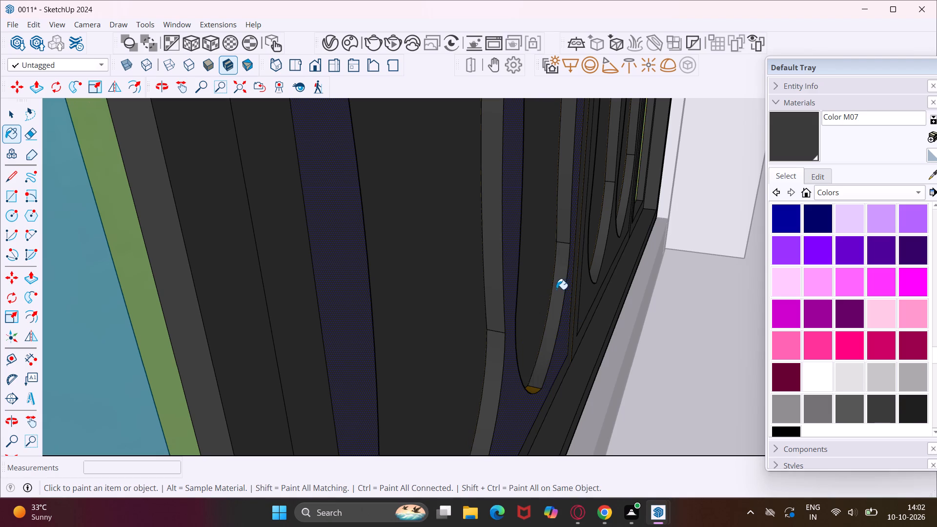
Paint the gold lower left inner edges of the left door's two recessed panels with Color M07.
middle_click_drag(555, 289, 227, 276)
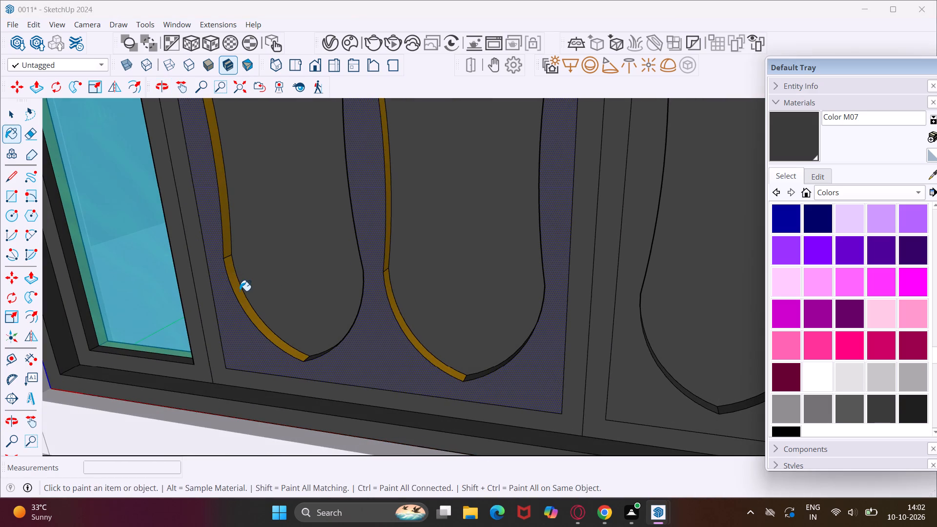
left_click(240, 291)
left_click(229, 243)
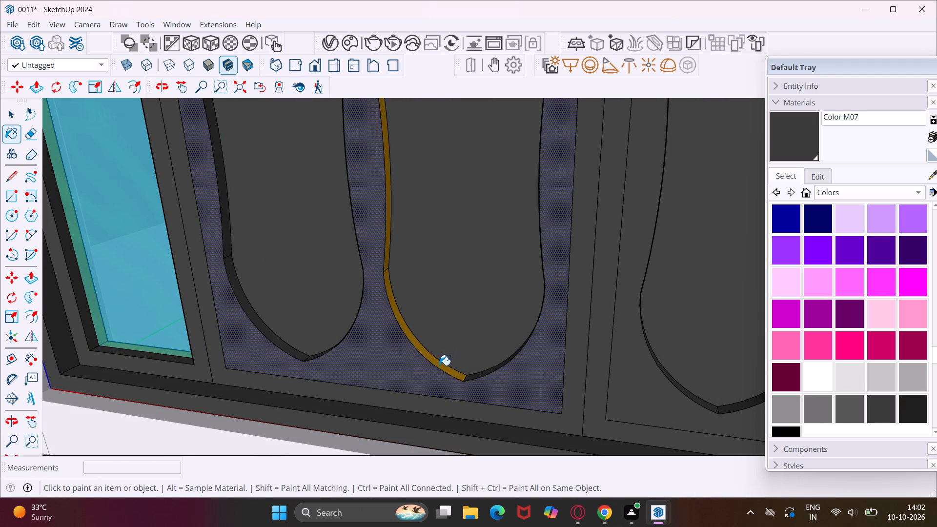
left_click(439, 366)
left_click(388, 259)
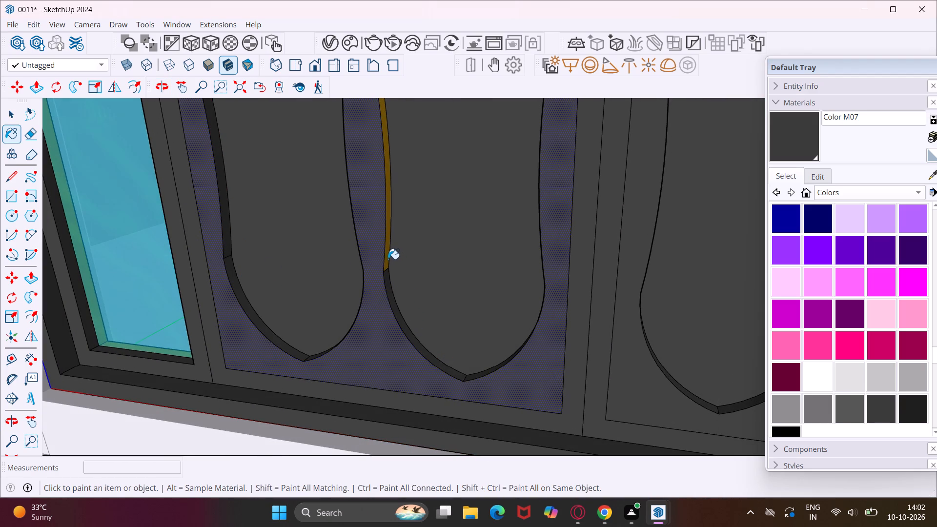
Paint the gold upper left arc edges of the left door's two recessed panels with Color M07.
scroll(447, 249, "down", 10)
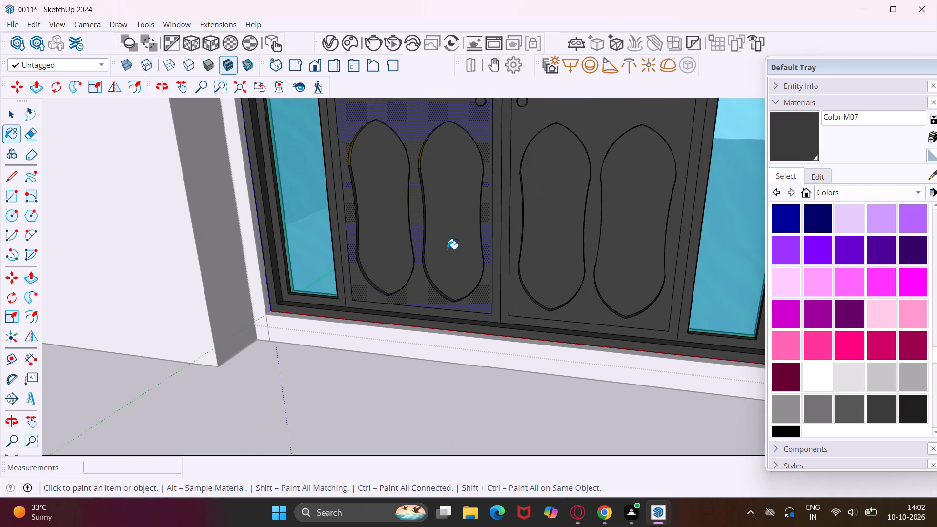
scroll(459, 135, "up", 12)
middle_click_drag(459, 135, 541, 137)
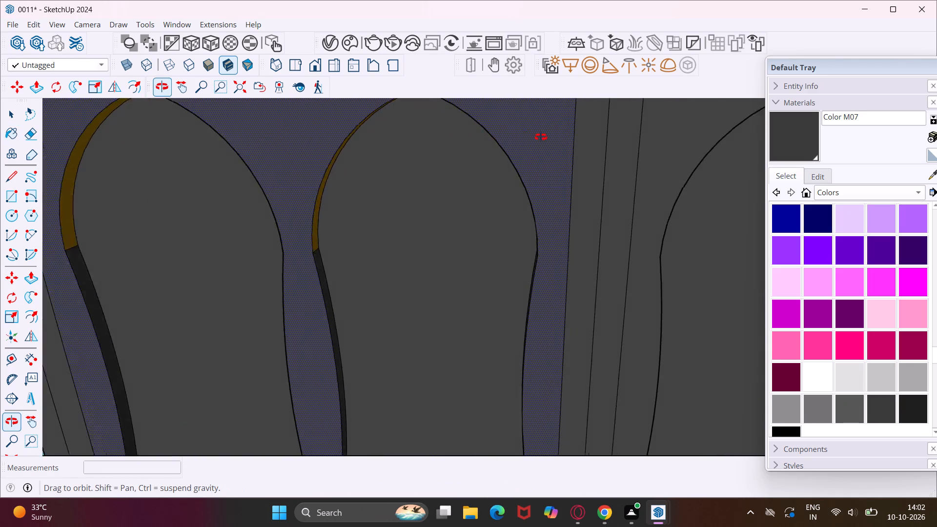
middle_click_drag(541, 137, 610, 140)
middle_click_drag(421, 201, 303, 212)
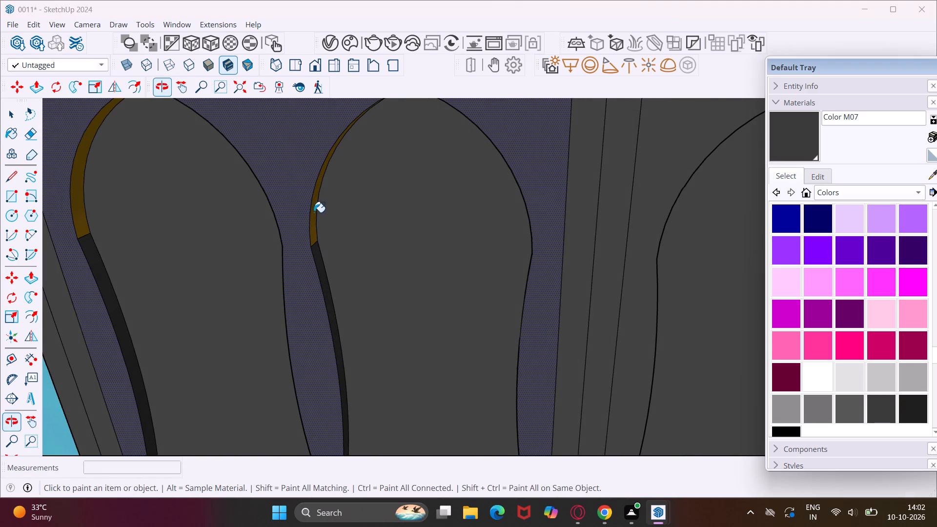
left_click(314, 209)
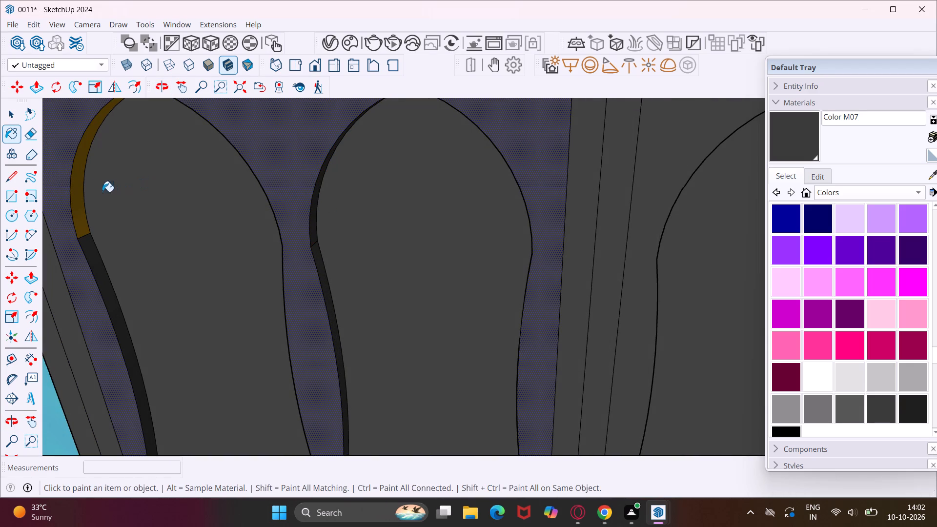
left_click(76, 197)
Finish painting the entrance double door and exit its group editing.
middle_click_drag(98, 176, 309, 168)
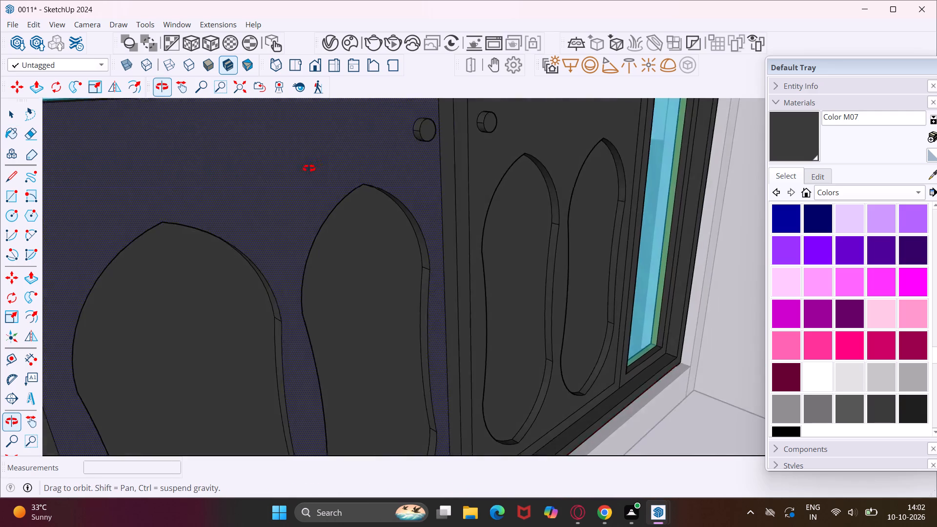
middle_click_drag(309, 168, 369, 103)
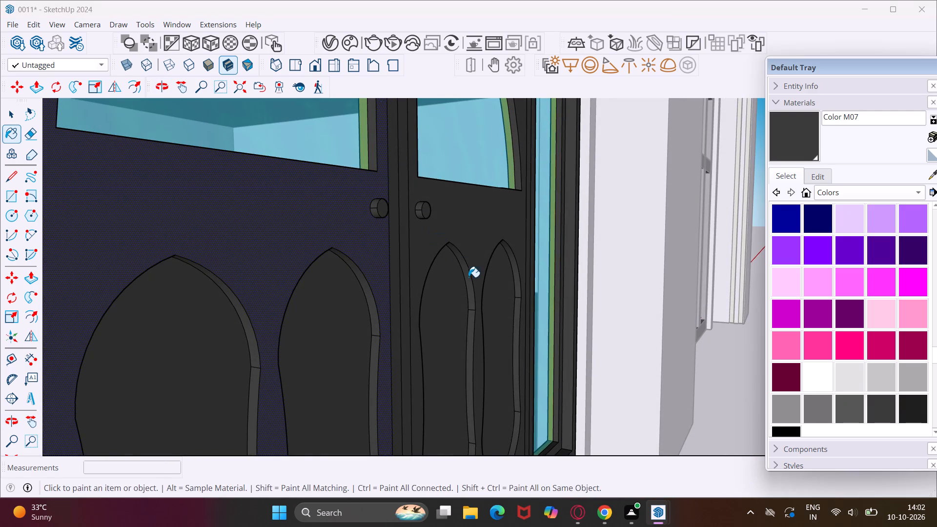
scroll(468, 277, "down", 5)
middle_click_drag(449, 295, 341, 306)
scroll(335, 301, "down", 5)
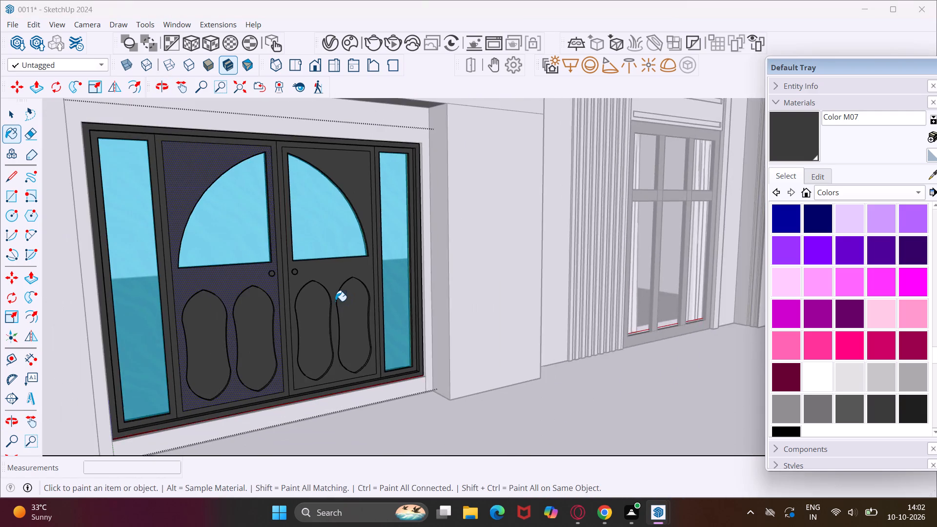
scroll(335, 301, "down", 7)
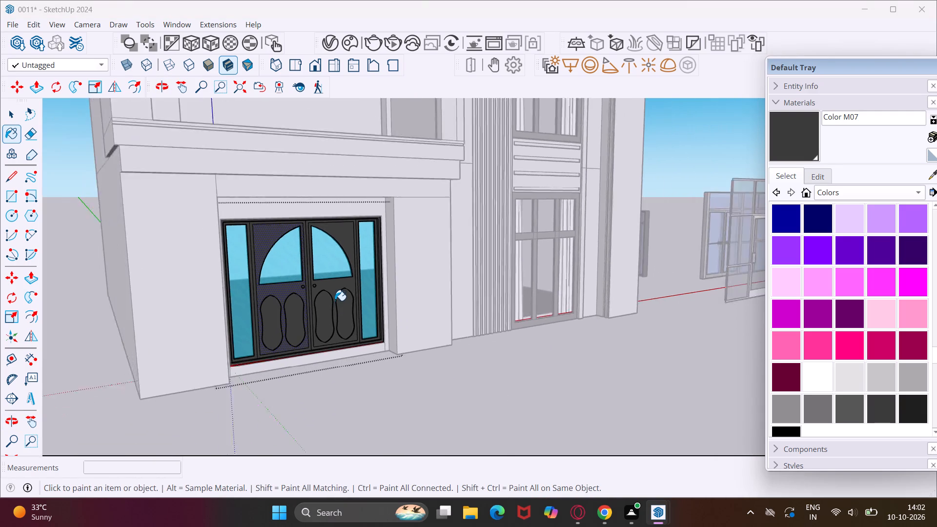
scroll(335, 301, "down", 4)
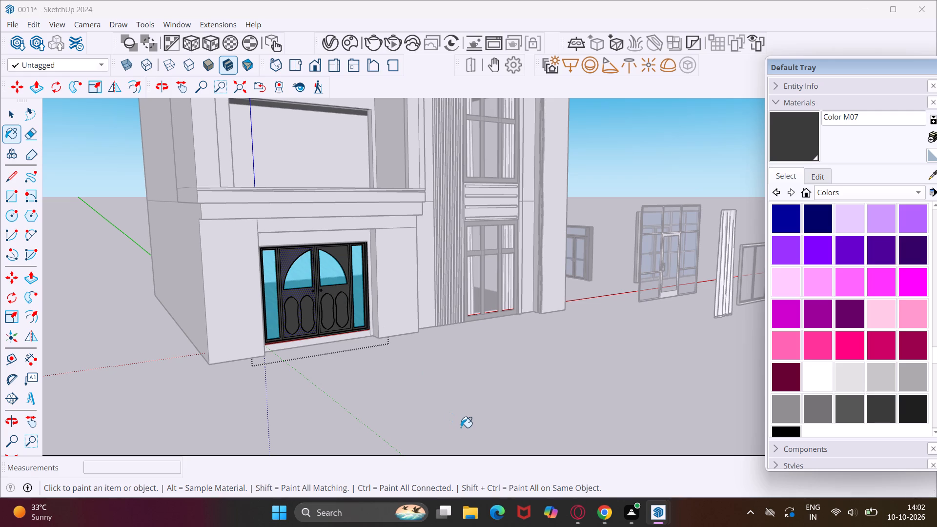
key("Escape")
key("space")
left_click(448, 415)
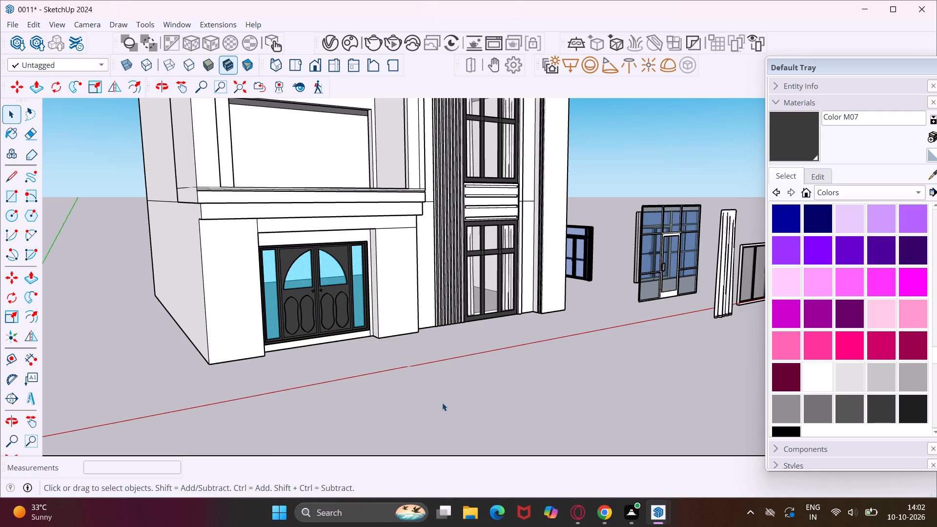
Copy the freestanding white curtain about 37' 8 1/4" to the lower left corner of the entrance door opening.
middle_click_drag(434, 397, 321, 395)
scroll(285, 389, "down", 2)
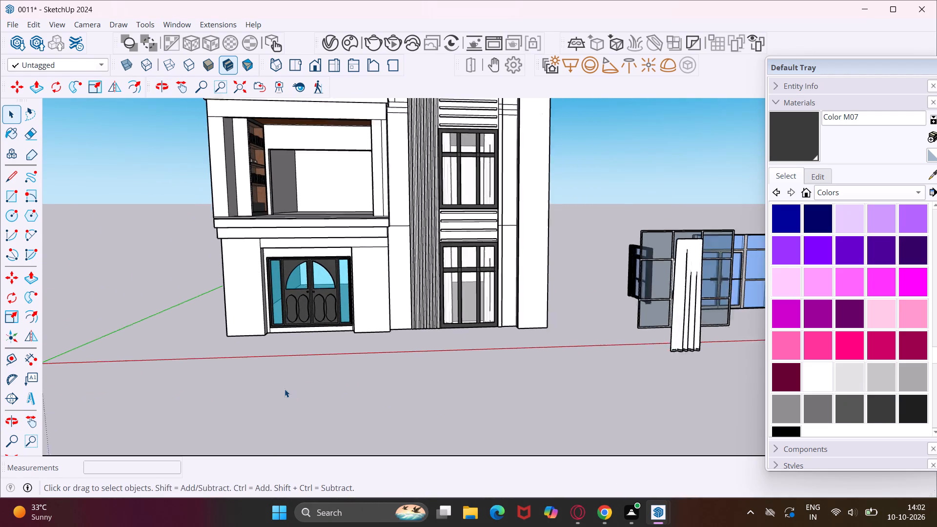
scroll(285, 389, "down", 1)
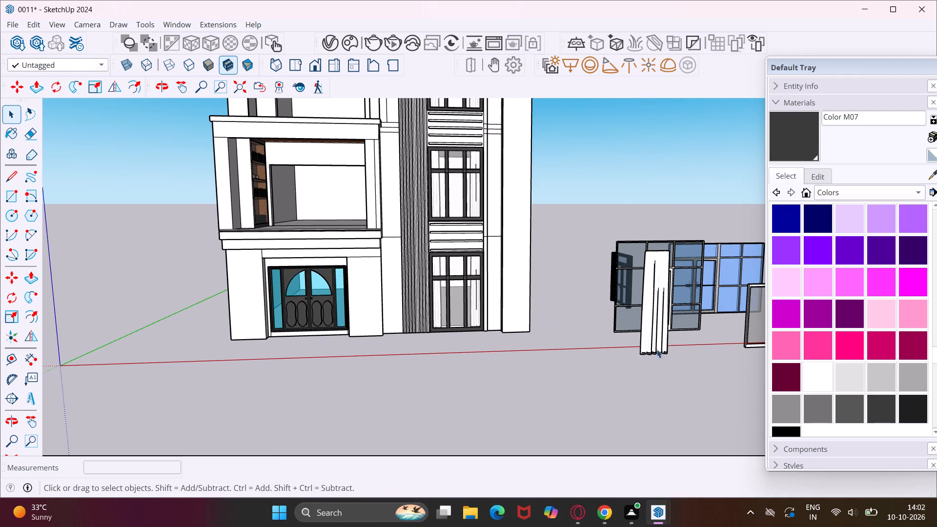
left_click(655, 345)
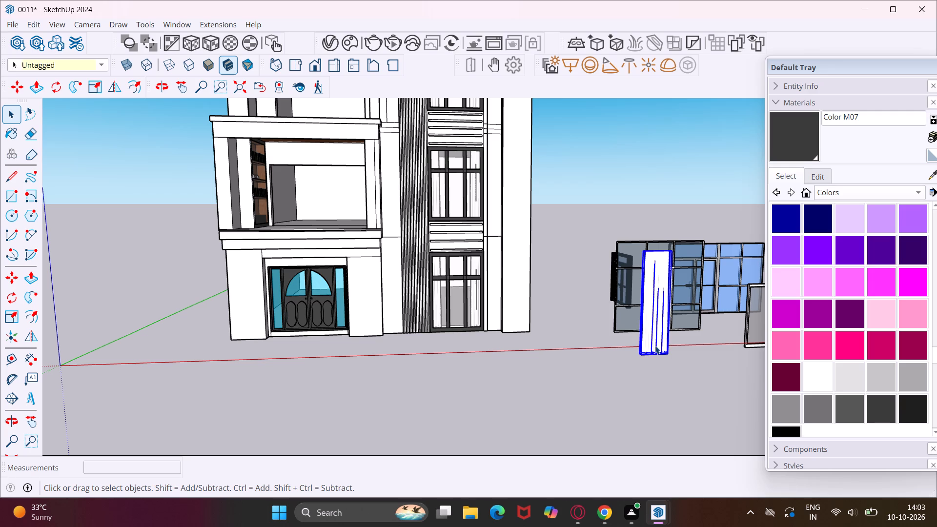
key("m")
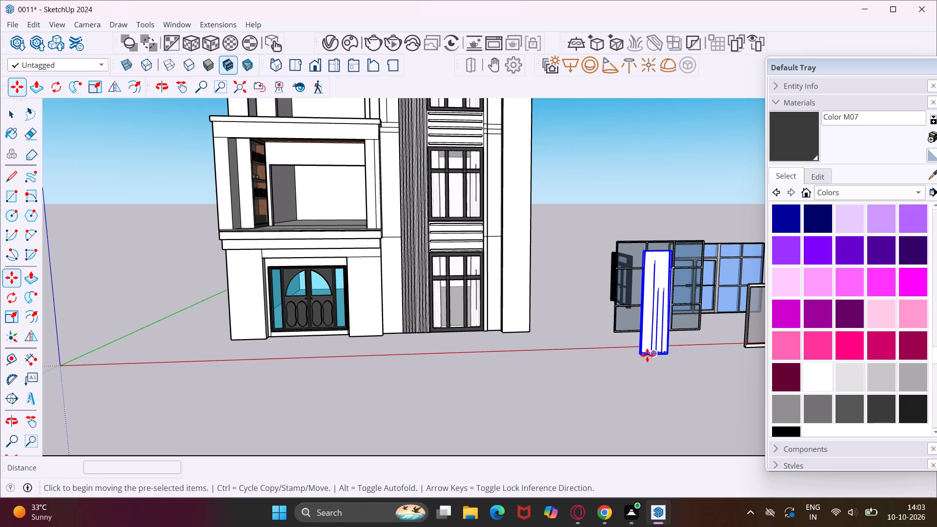
scroll(644, 357, "up", 10)
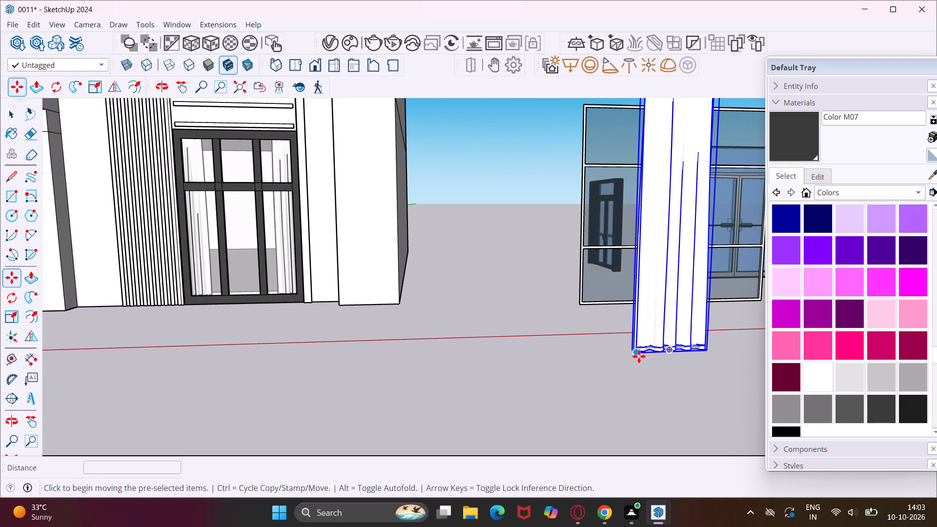
left_click(637, 354)
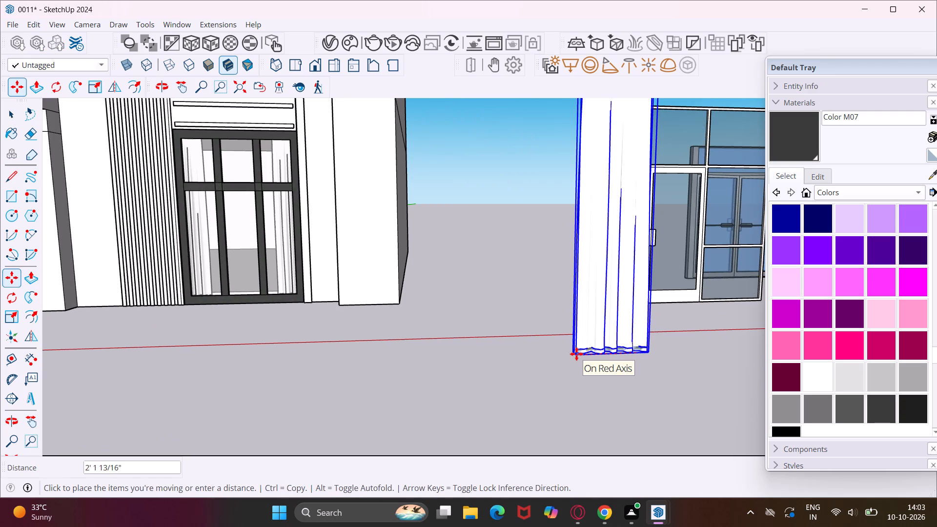
scroll(576, 354, "down", 11)
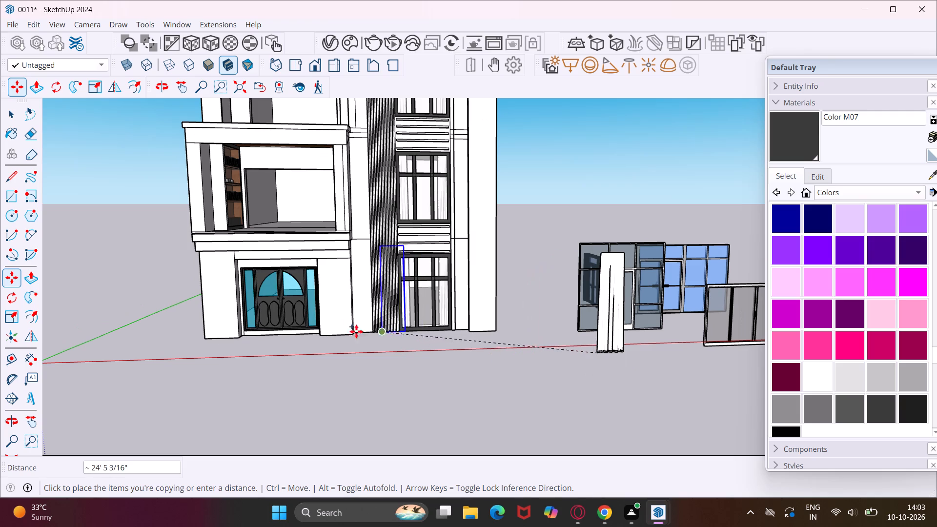
scroll(253, 338, "up", 8)
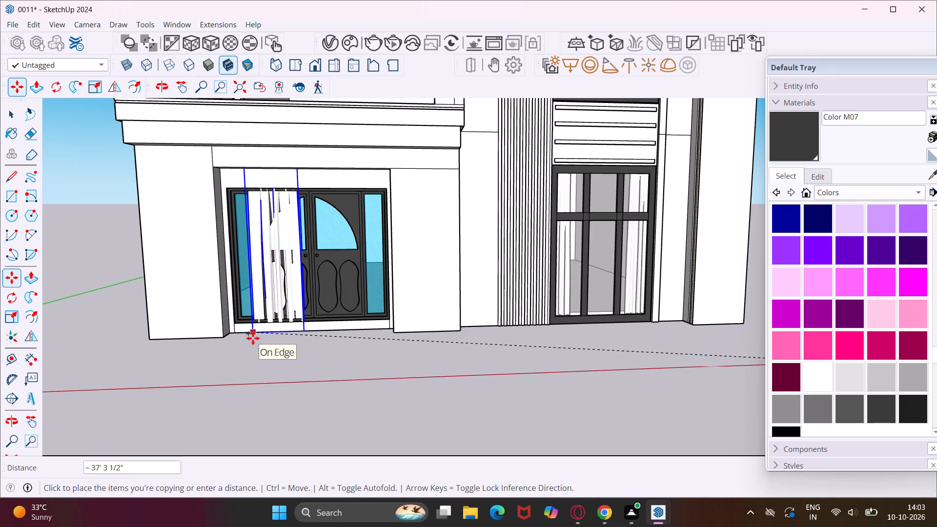
middle_click_drag(253, 338, 413, 337)
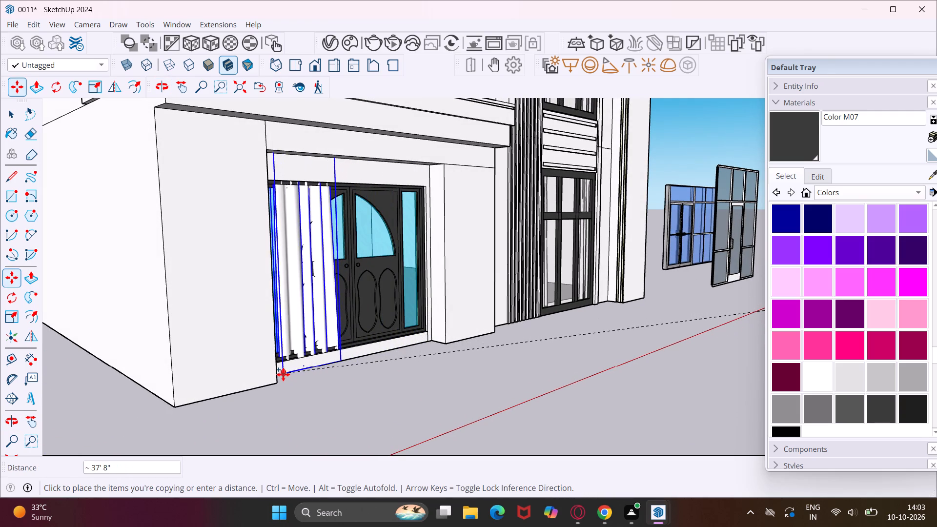
left_click(283, 374)
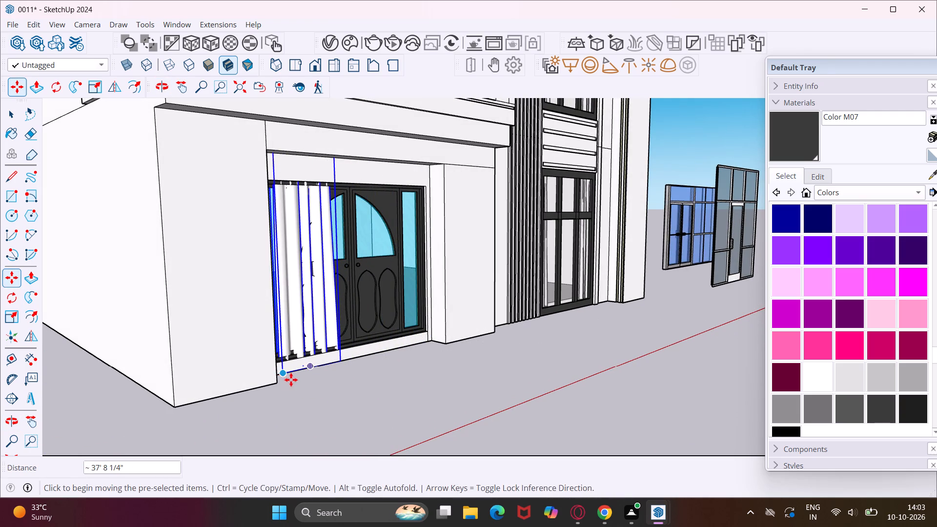
Move the curtain copy about 9 1/16" along the green axis, out in front of the entrance door.
middle_click_drag(259, 383, 328, 399)
left_click(328, 400)
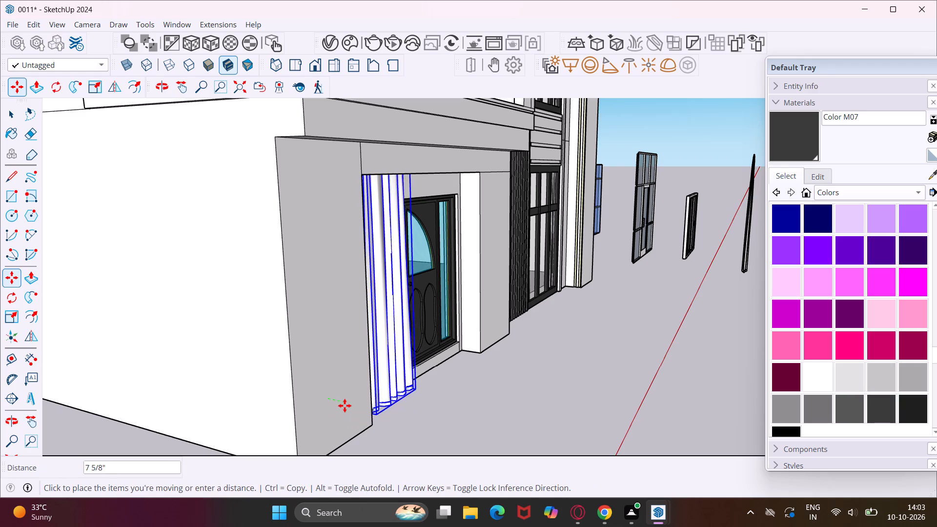
left_click(347, 405)
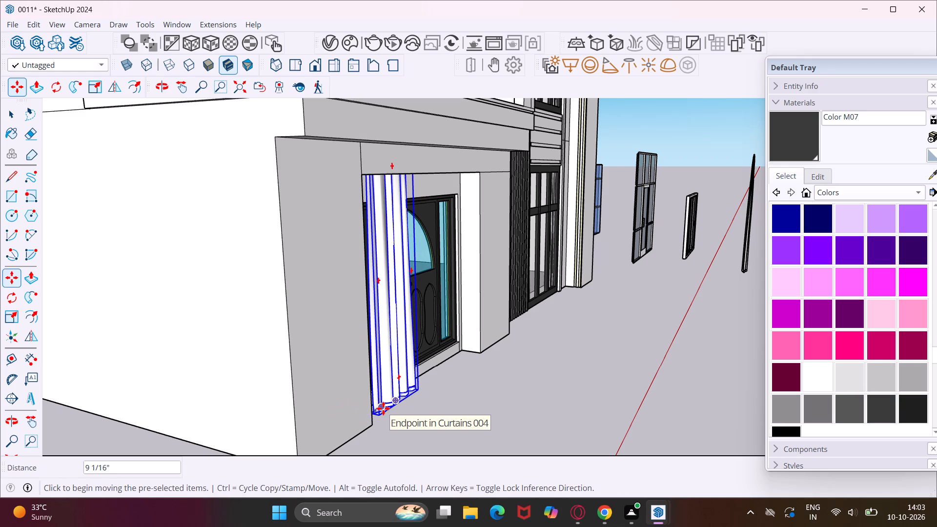
Scale the curtain copy's height from its bottom along the blue axis to about 0.79.
left_click(14, 322)
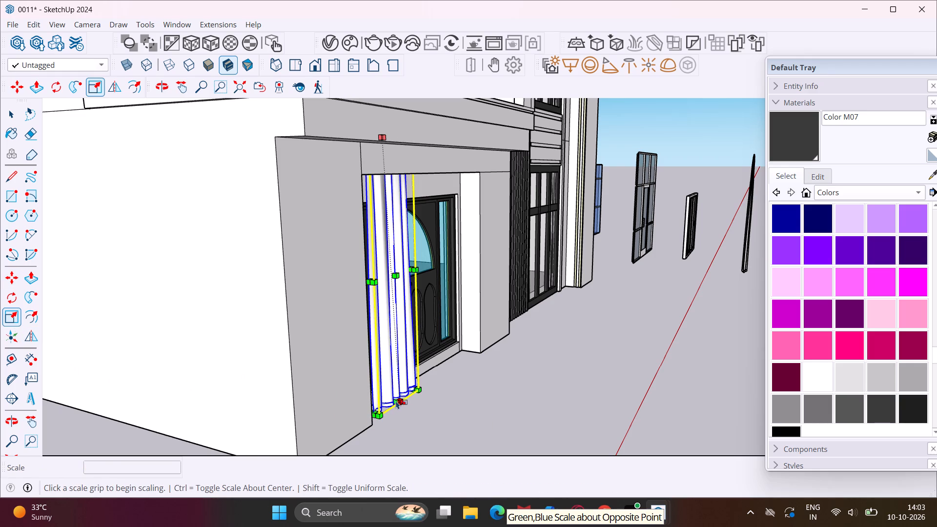
left_click(394, 398)
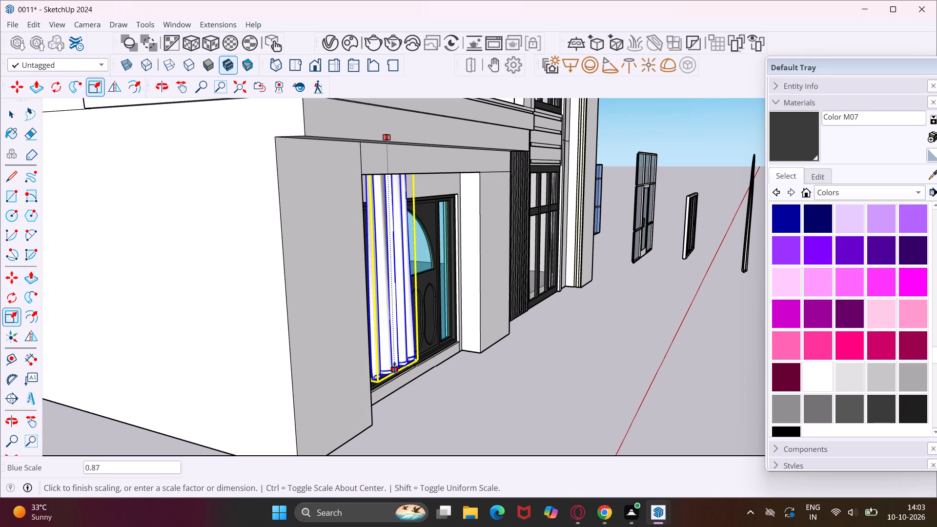
left_click(397, 351)
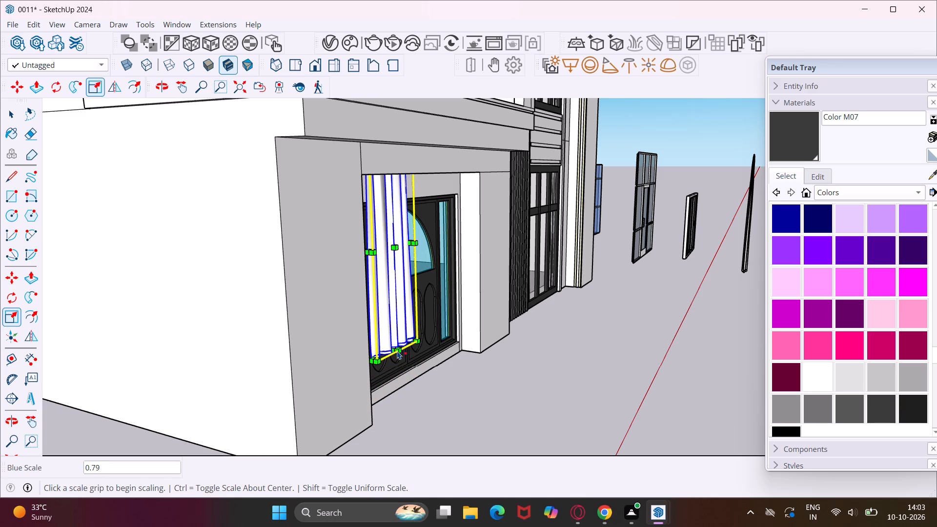
Move the shortened curtain straight down about 1' 4 3/16" so it fits within the entrance opening's height.
key("m")
left_click(340, 363)
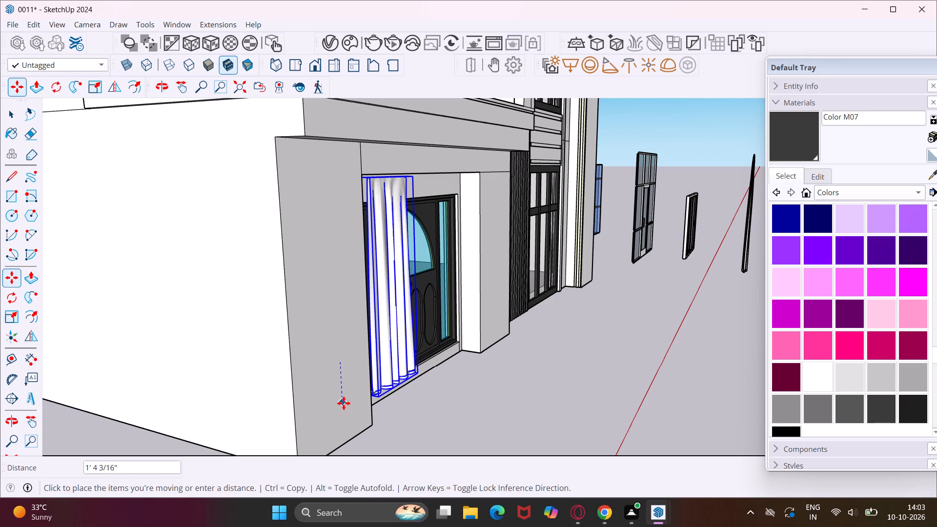
left_click(344, 403)
Scale the curtain's width from its left side along the red axis to about 0.78.
middle_click_drag(344, 403, 229, 387)
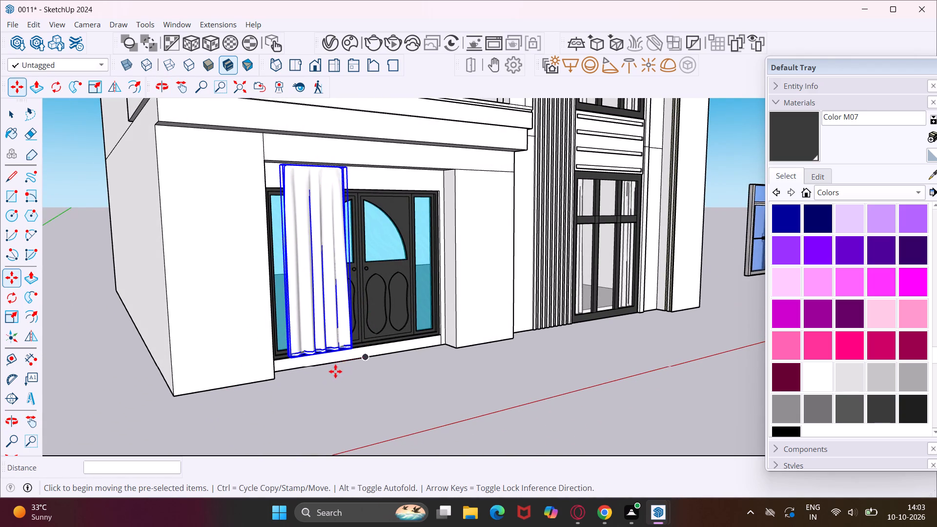
left_click(14, 320)
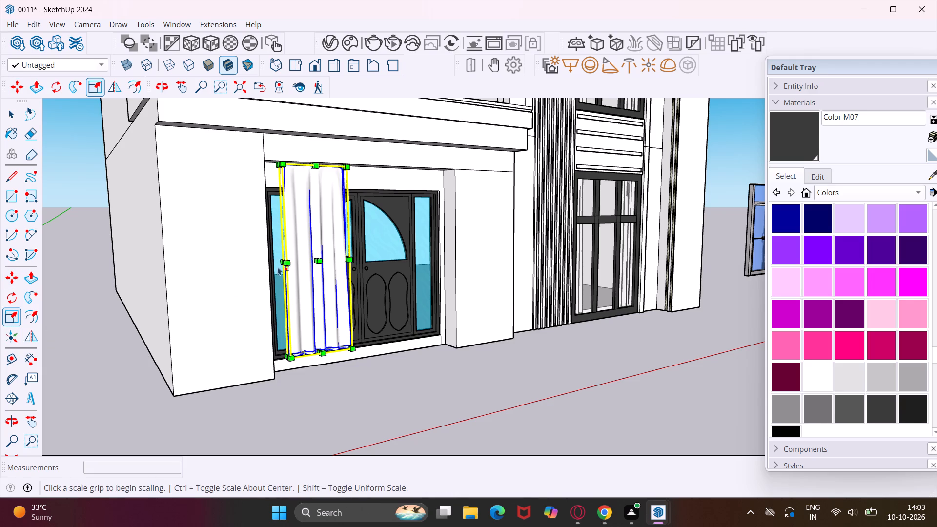
scroll(280, 261, "up", 11)
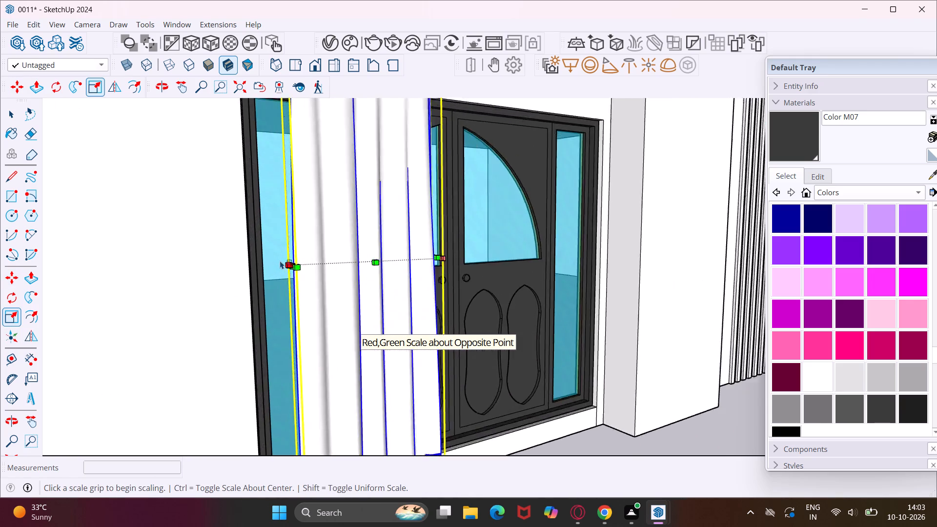
scroll(280, 261, "up", 7)
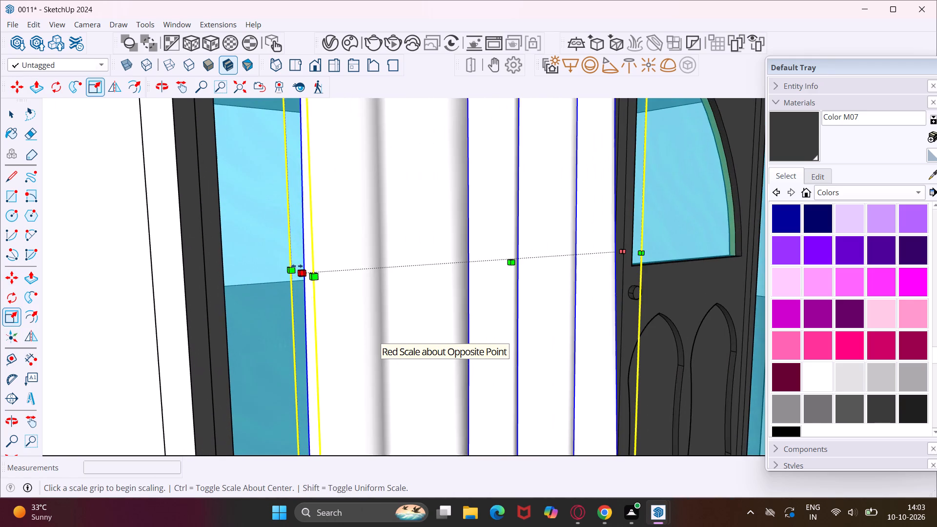
scroll(297, 266, "up", 1)
left_click(301, 270)
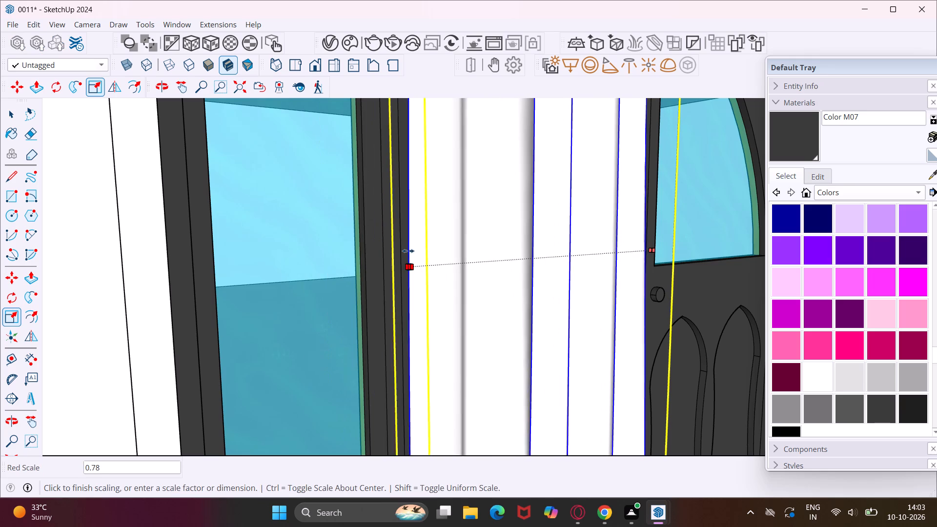
left_click(413, 251)
scroll(345, 244, "down", 13)
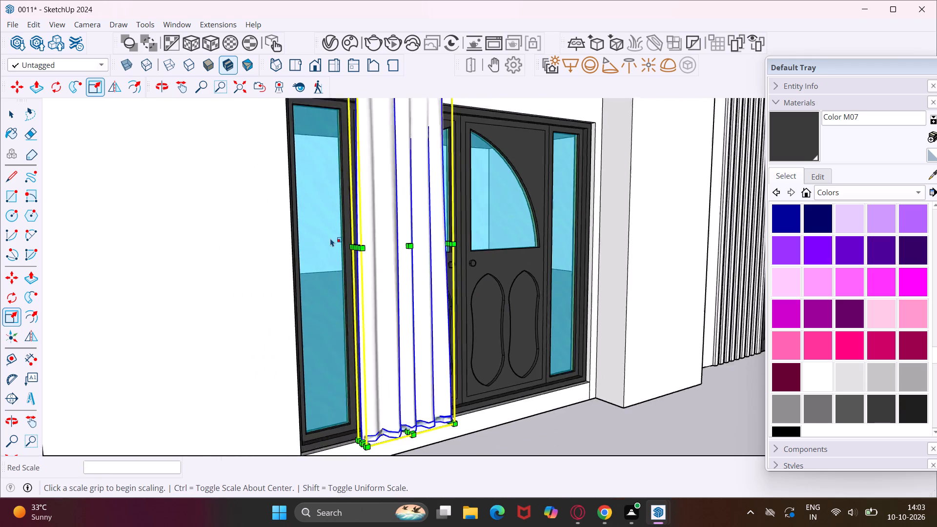
Move the curtain about 1' 7/16" along the red axis to the left end of the entrance opening.
scroll(330, 238, "down", 7)
key("m")
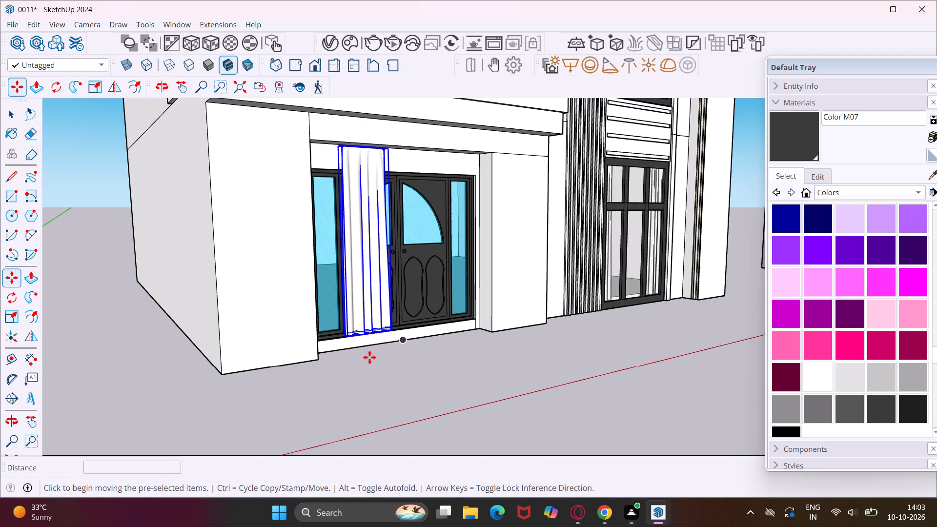
scroll(370, 346, "up", 3)
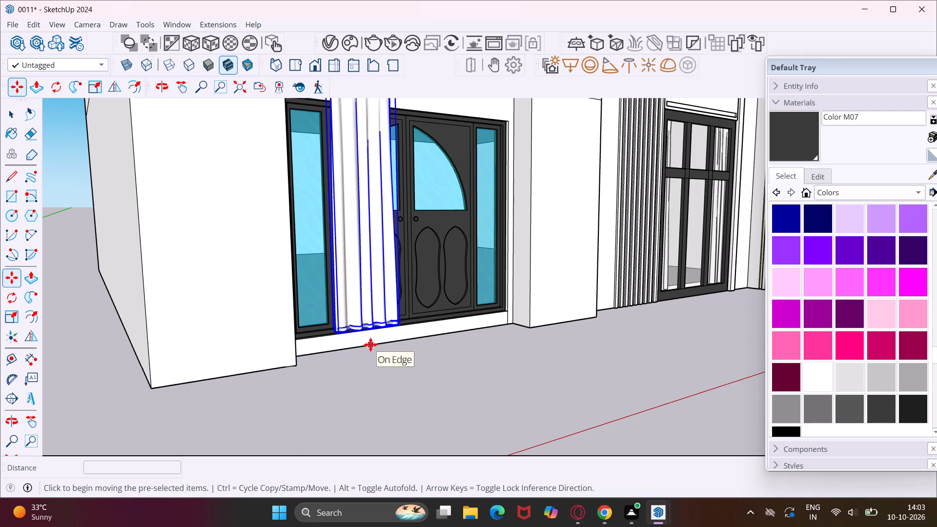
left_click(369, 340)
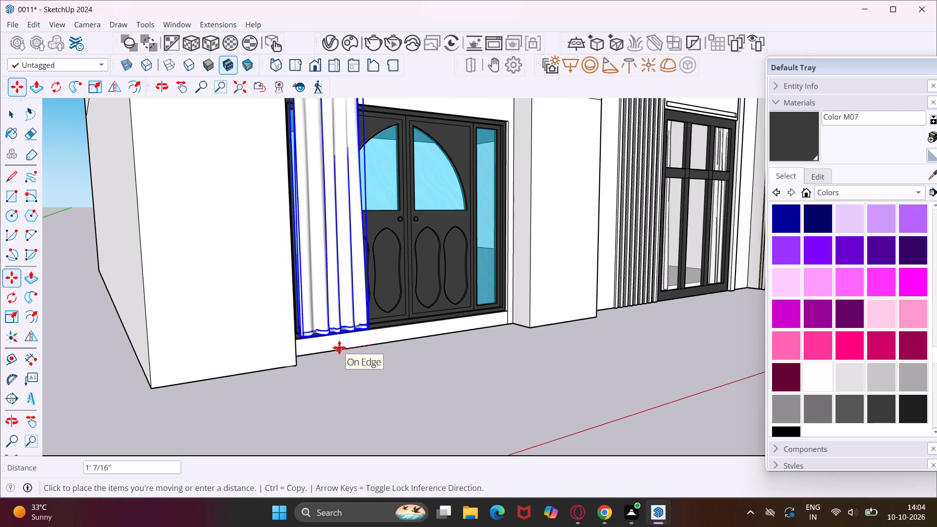
left_click(339, 347)
Move the curtain back along the green axis so it hangs inside, behind the entrance door's left sidelight.
middle_click_drag(339, 347, 439, 370)
left_click(352, 400)
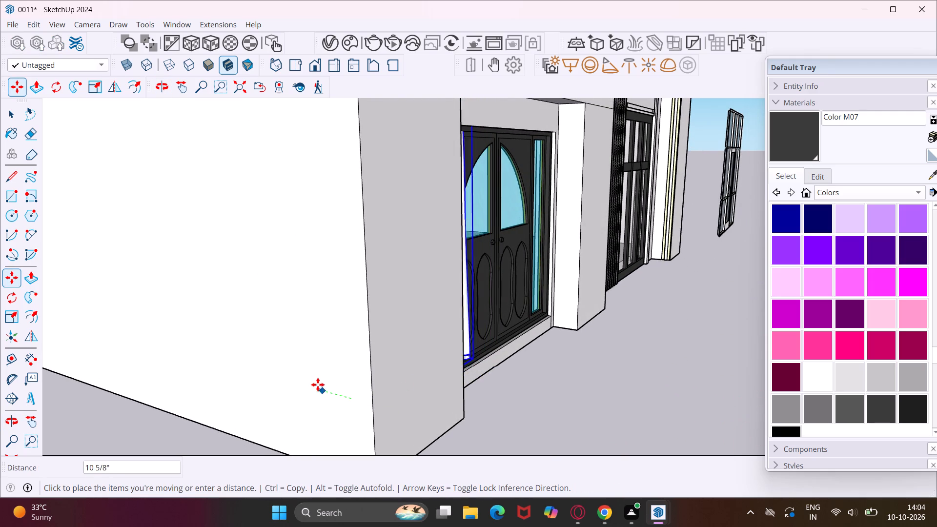
left_click(310, 384)
Shift the curtain about 6 1/16" along the red axis toward the outer edge of the left sidelight.
middle_click_drag(415, 379, 388, 381)
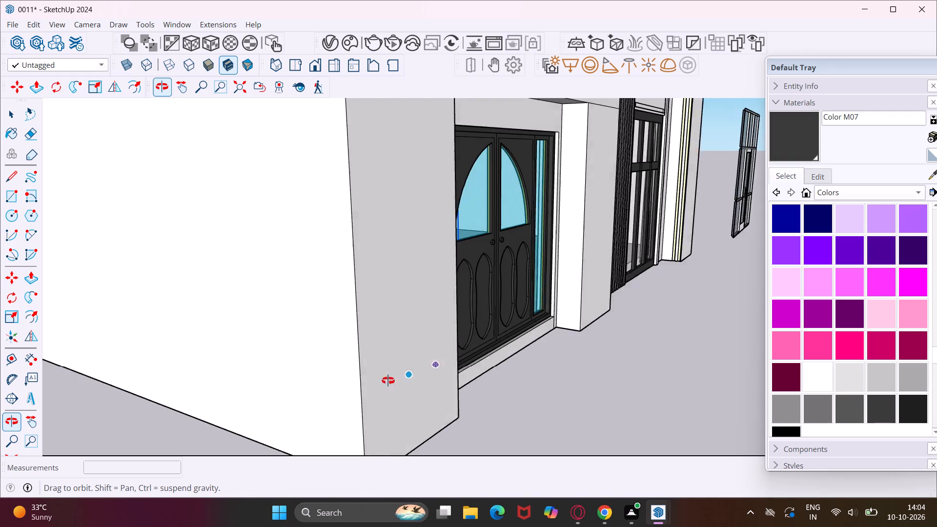
middle_click_drag(388, 381, 254, 376)
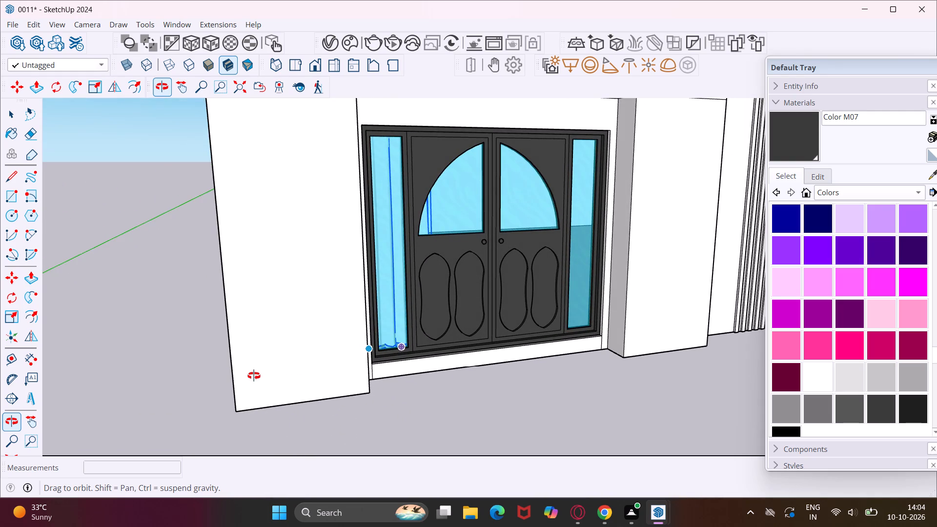
middle_click_drag(254, 376, 233, 378)
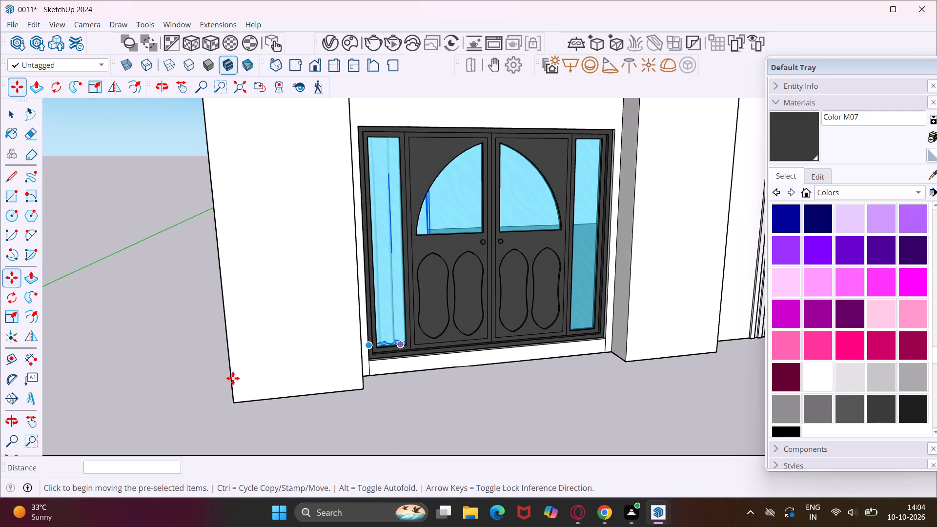
scroll(399, 371, "up", 1)
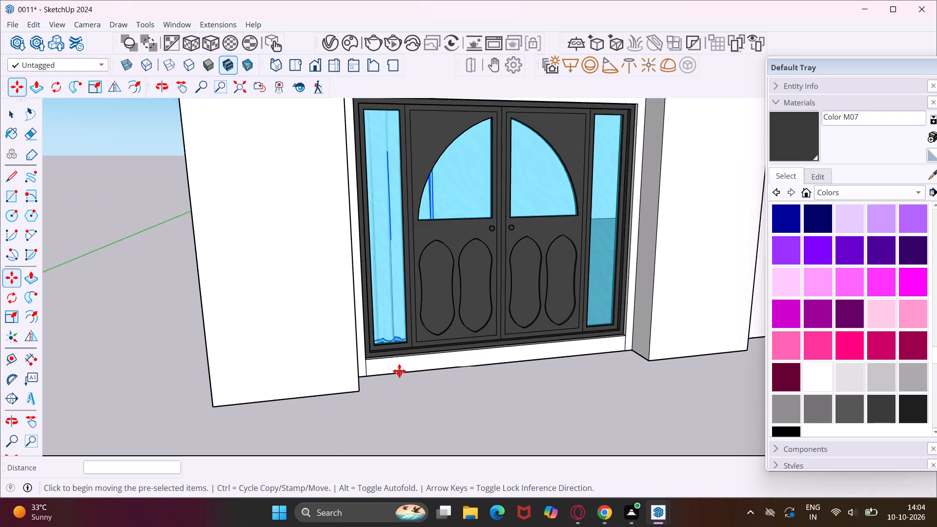
scroll(399, 371, "up", 3)
left_click(409, 365)
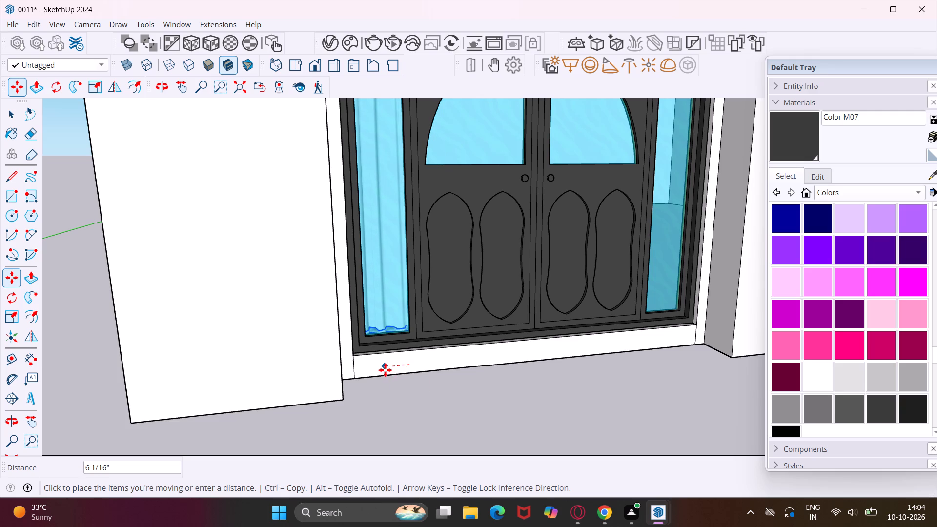
left_click(385, 370)
Copy the curtain about 7' 4 1/16" along the entrance to hang behind the right sidelight, and clear the selection.
scroll(387, 370, "down", 4)
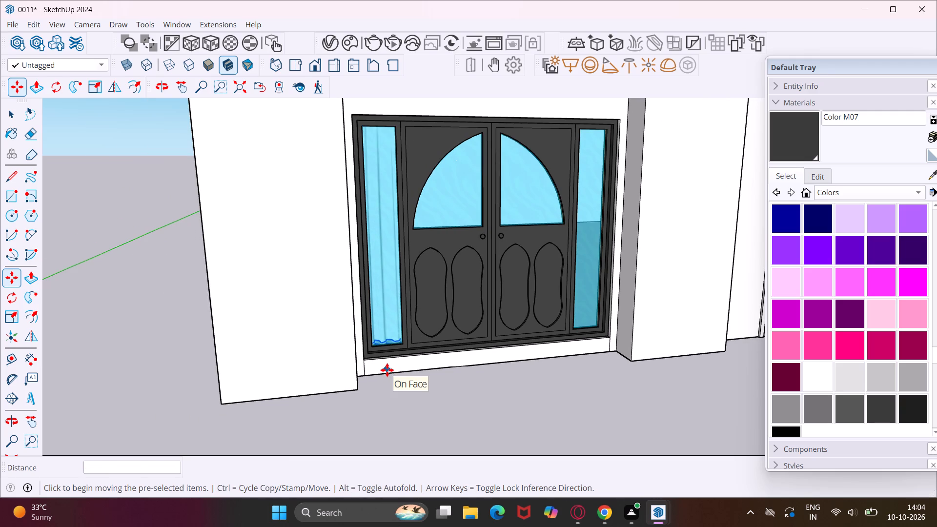
left_click(387, 370, "ctrl")
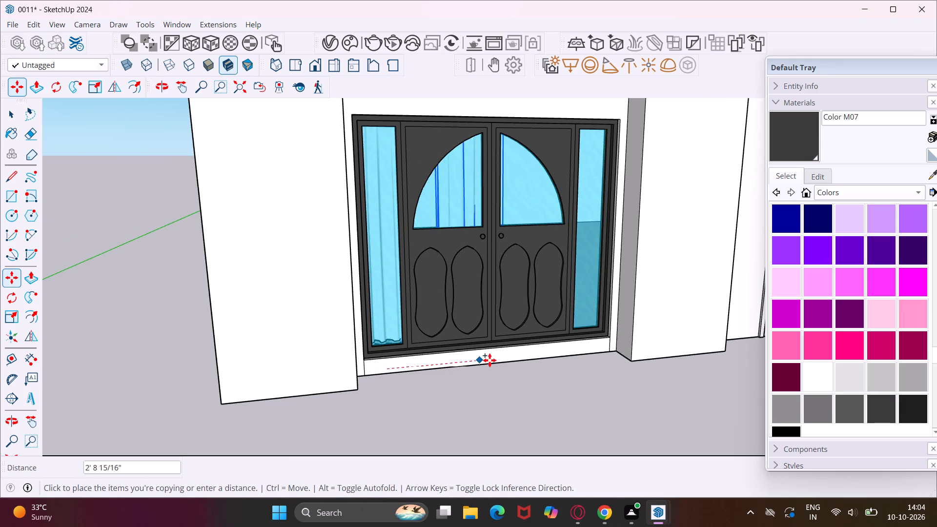
left_click(607, 348)
scroll(449, 372, "down", 3)
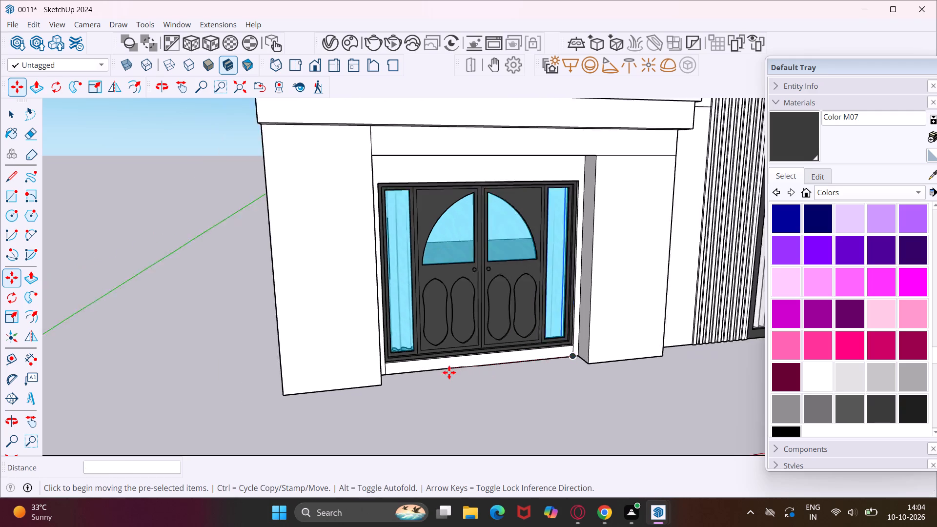
scroll(449, 372, "down", 13)
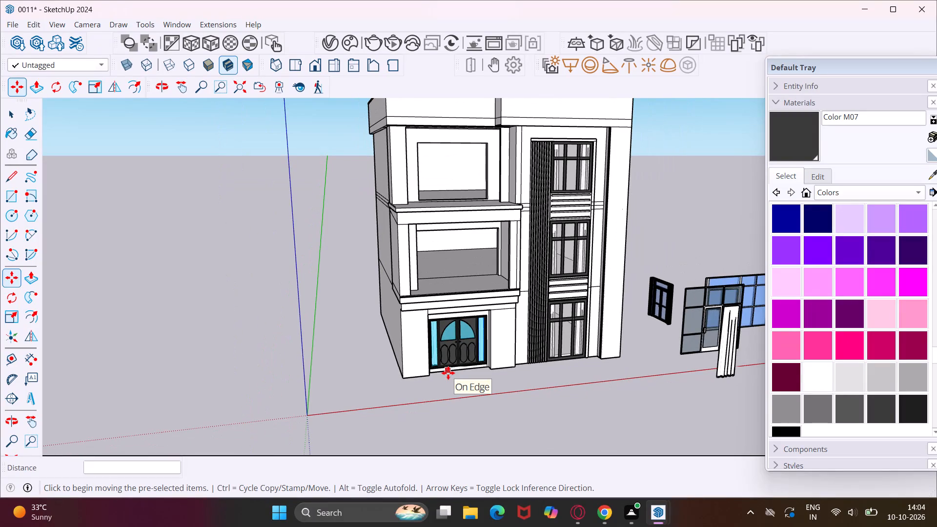
key("Escape")
key("space")
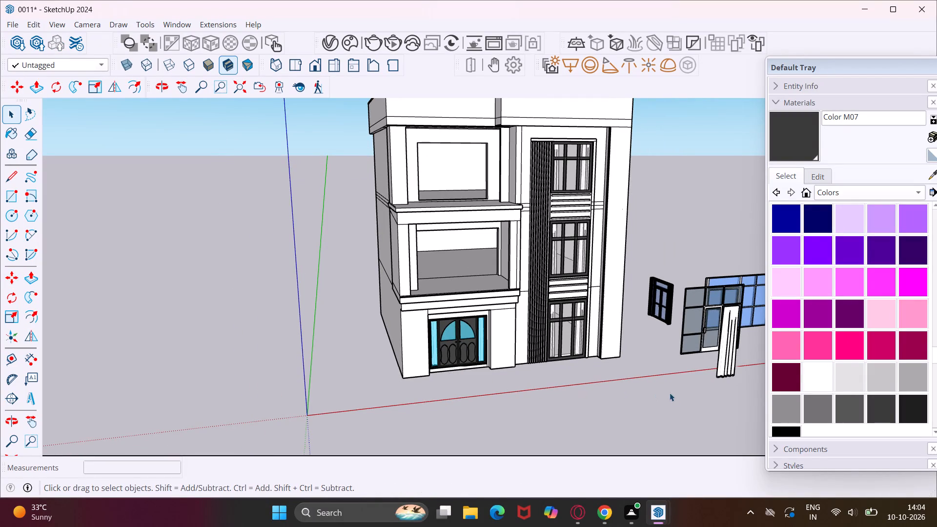
Examine the facade's open upper-floor openings and the spare door and window models beside the building from several angles.
middle_click_drag(694, 380, 585, 364)
scroll(546, 370, "down", 4)
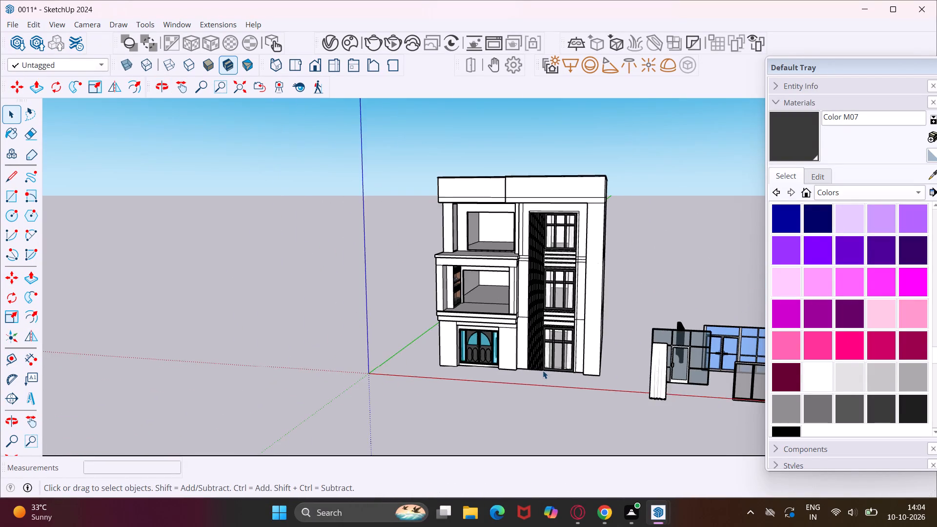
scroll(543, 371, "down", 2)
scroll(732, 388, "up", 3)
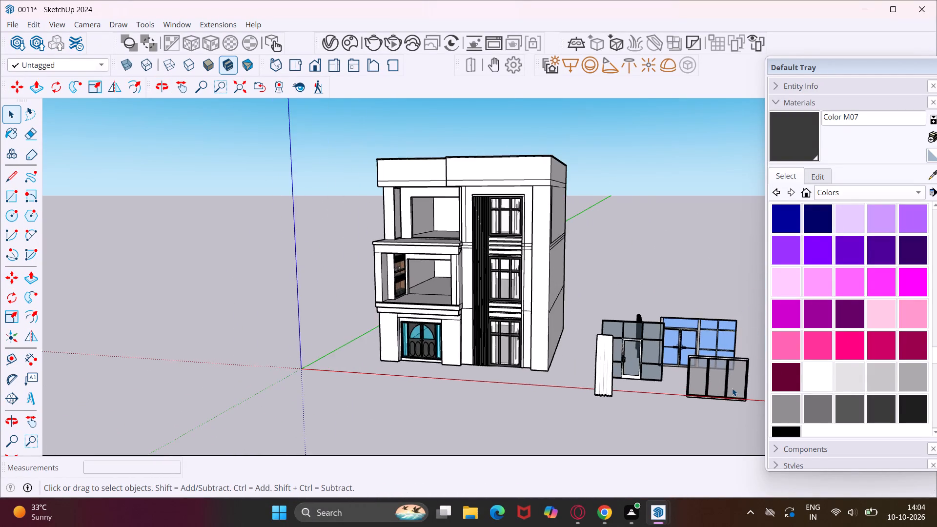
scroll(732, 388, "up", 4)
middle_click_drag(732, 388, 748, 340)
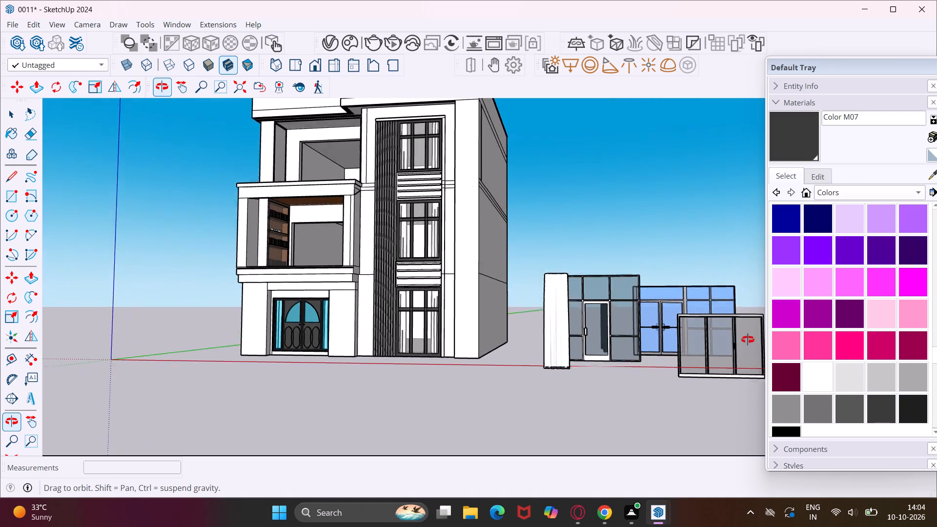
middle_click_drag(748, 340, 747, 325)
scroll(658, 359, "down", 2)
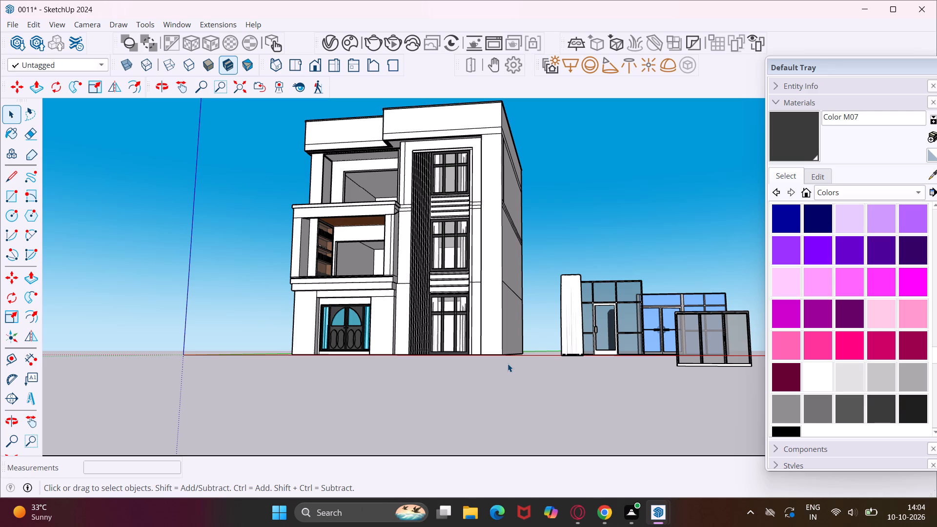
scroll(514, 361, "down", 1)
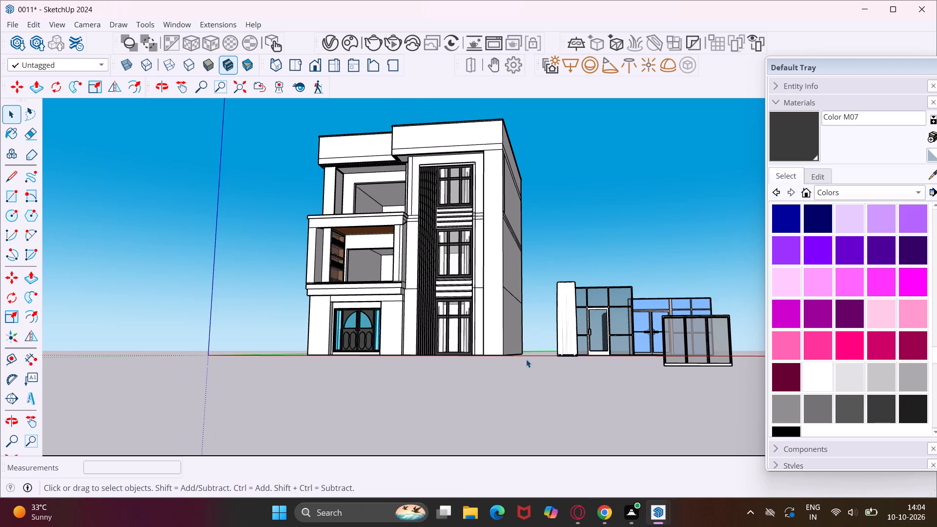
middle_click_drag(389, 342, 399, 345)
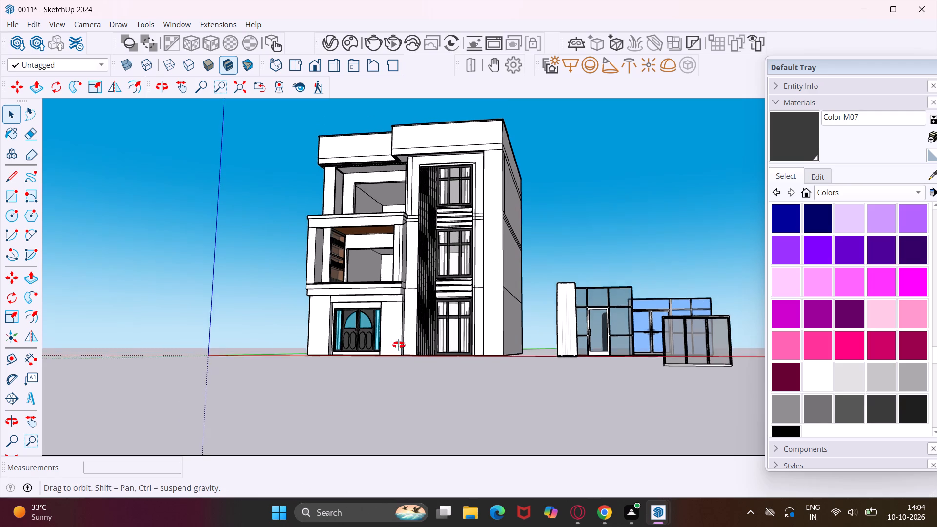
middle_click_drag(399, 345, 499, 403)
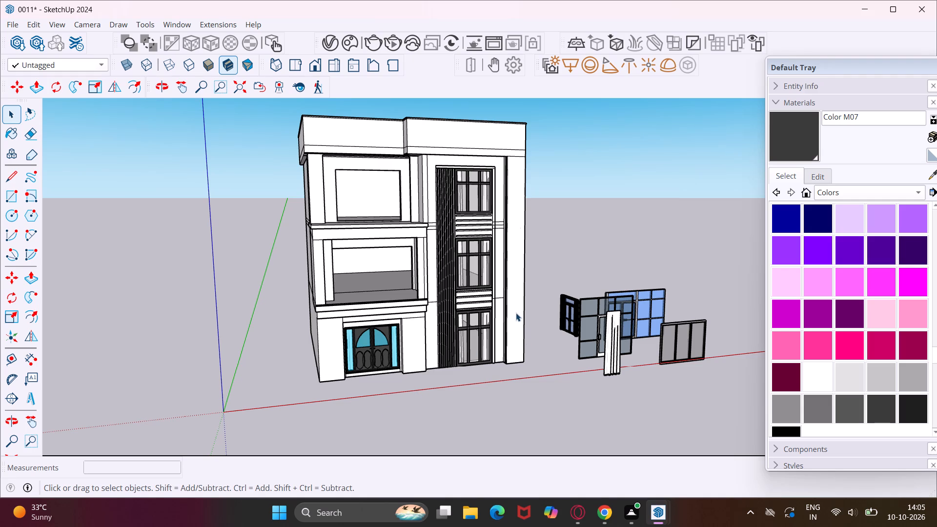
scroll(470, 357, "up", 1)
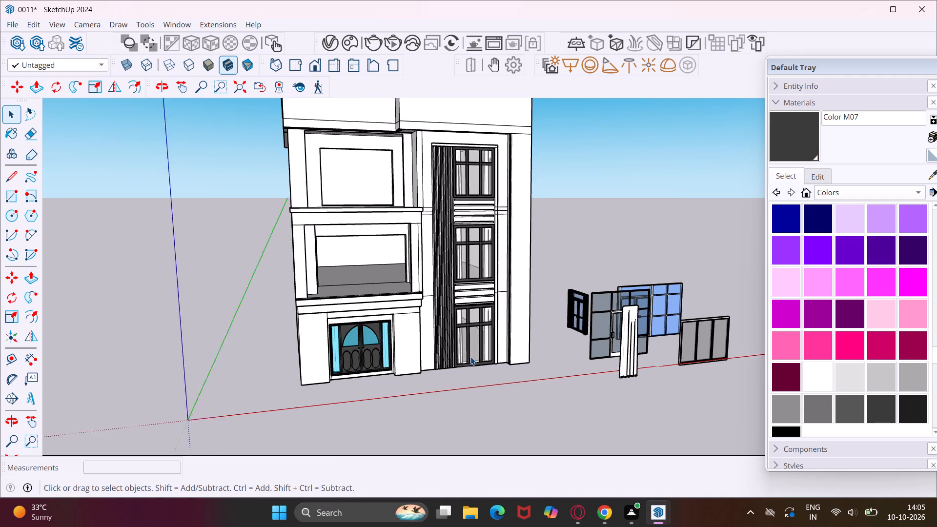
scroll(470, 357, "up", 2)
middle_click_drag(470, 357, 414, 367)
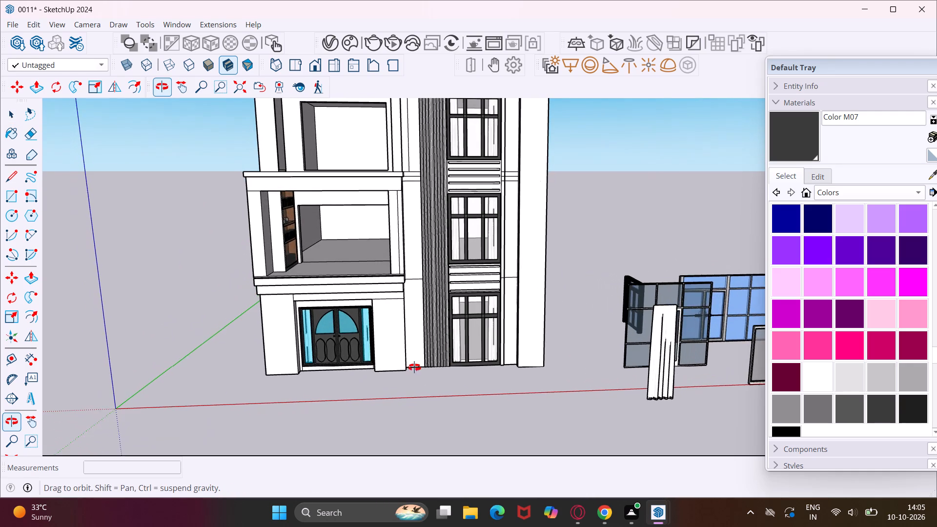
middle_click_drag(414, 367, 413, 368)
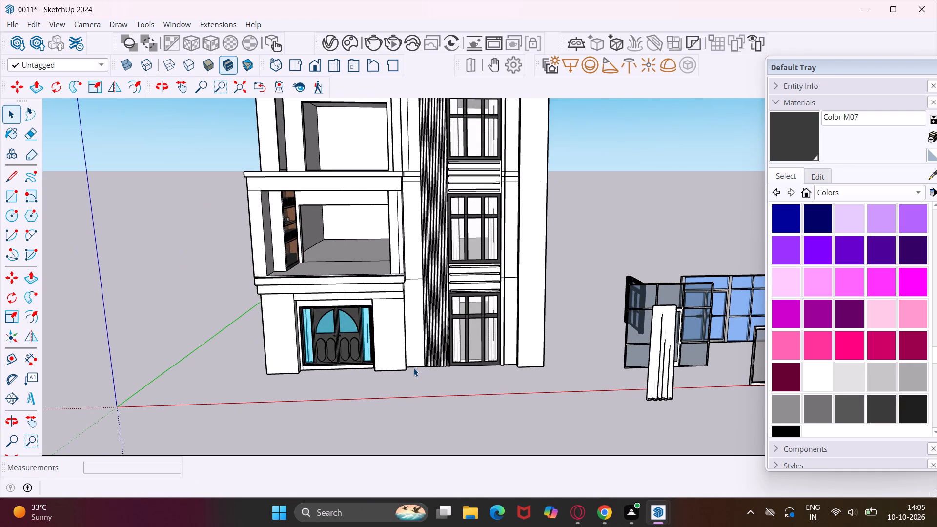
scroll(627, 340, "up", 1)
middle_click_drag(627, 340, 542, 345)
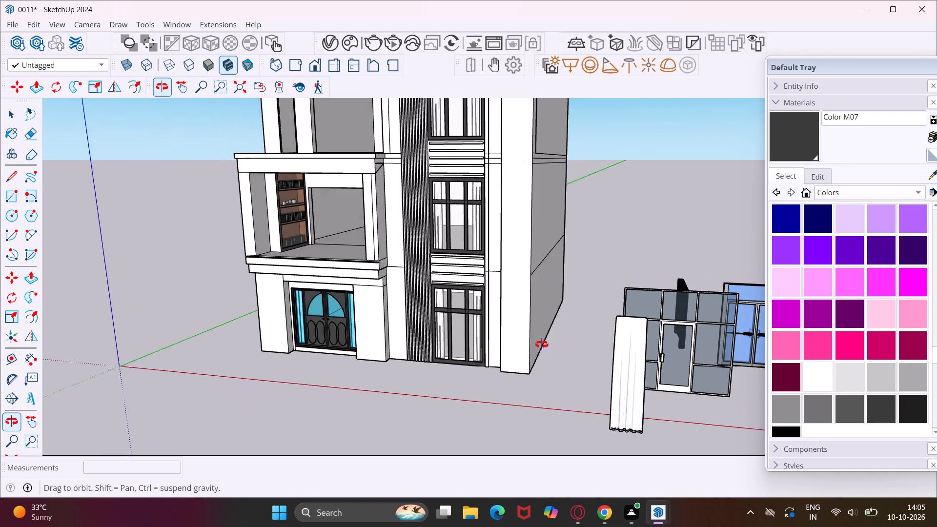
middle_click_drag(542, 345, 493, 355)
scroll(493, 355, "down", 4)
scroll(542, 372, "down", 2)
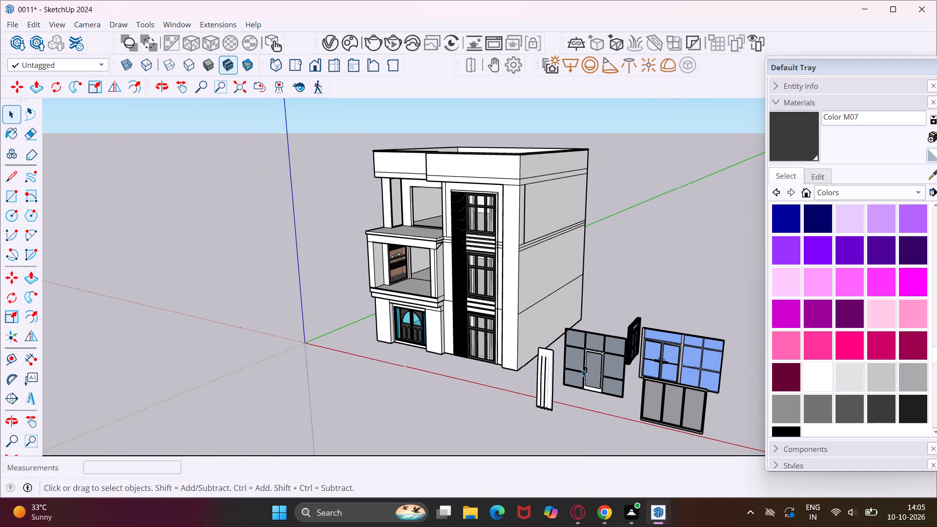
middle_click_drag(591, 367, 704, 351)
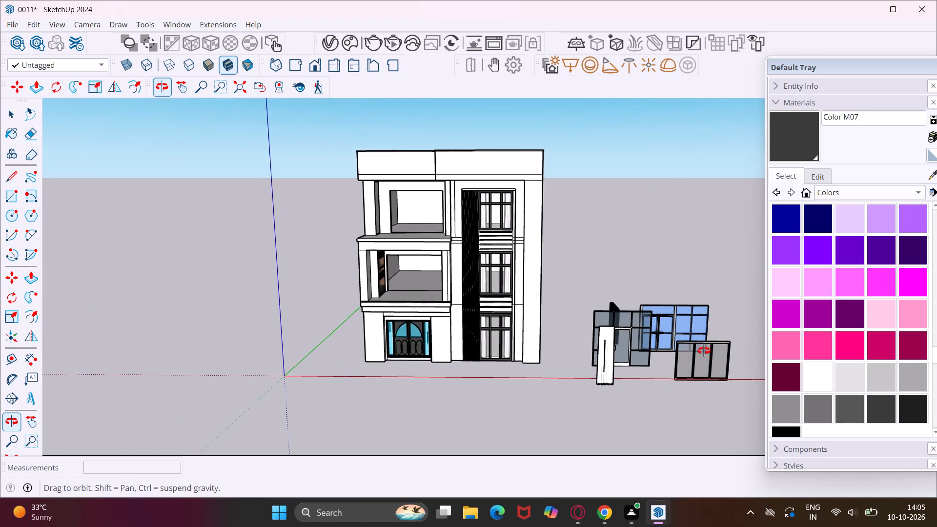
middle_click_drag(704, 351, 705, 351)
scroll(632, 348, "up", 9)
middle_click_drag(632, 348, 709, 353)
scroll(568, 365, "up", 2)
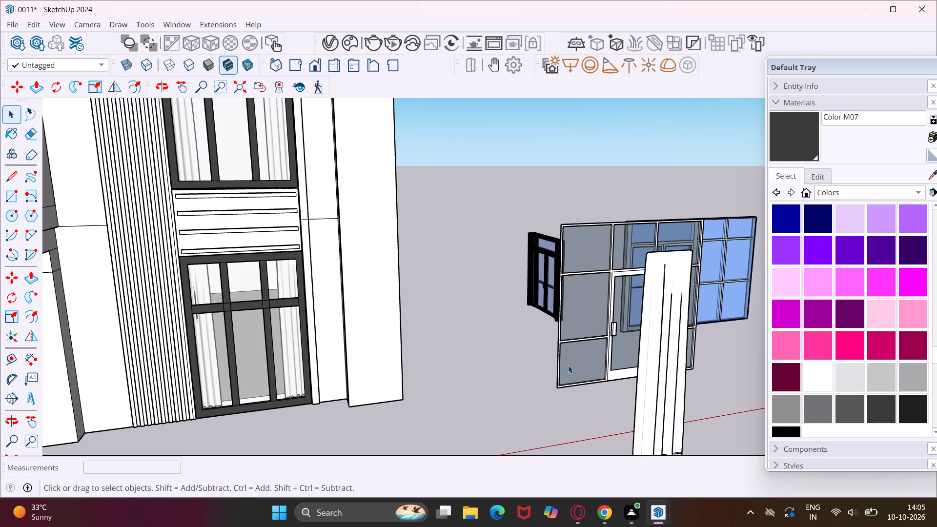
scroll(568, 365, "up", 1)
middle_click_drag(568, 365, 617, 372)
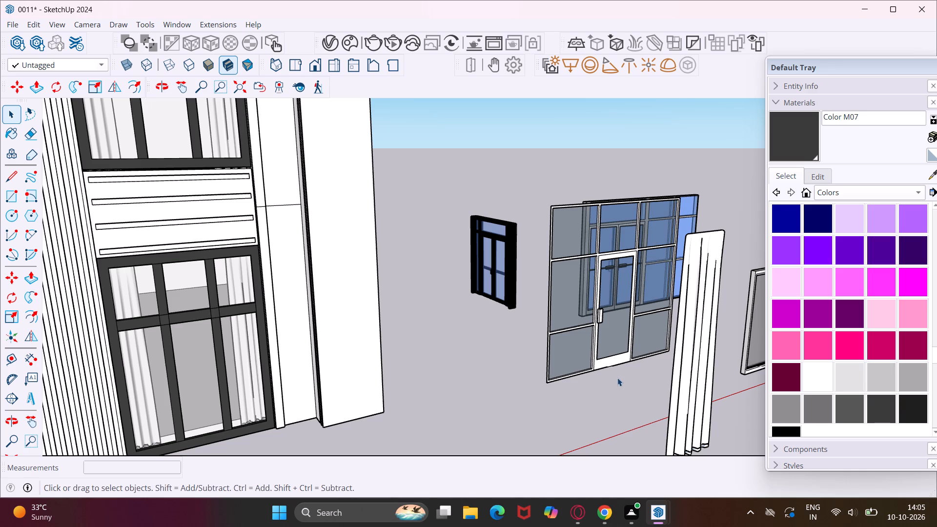
Search 3D Warehouse for "glass frames".
left_click(183, 21)
left_click(212, 115)
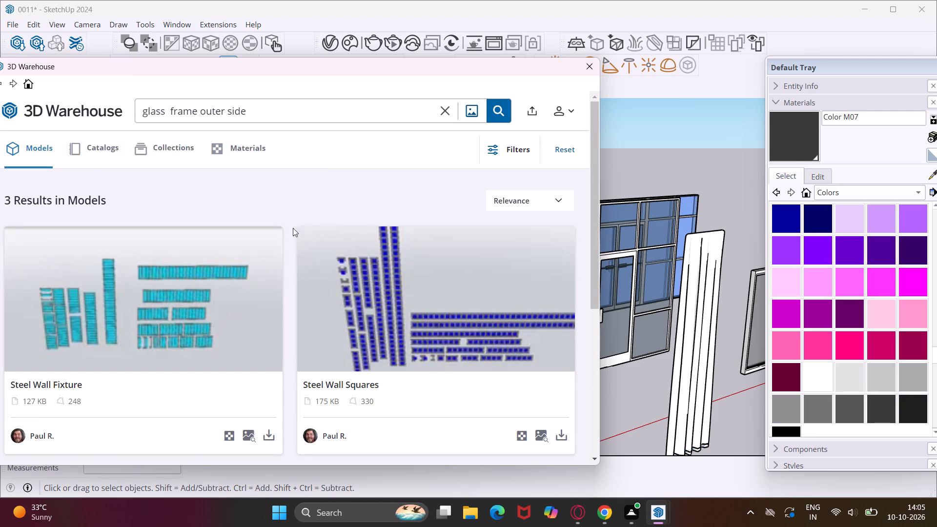
left_click(279, 113)
key("BackSpace")
key("BackSpace")
key("BackSpace")
key("BackSpace")
key("BackSpace")
key("BackSpace")
key("BackSpace")
key("BackSpace")
key("BackSpace")
key("BackSpace")
key("BackSpace")
key("s")
key("Return")
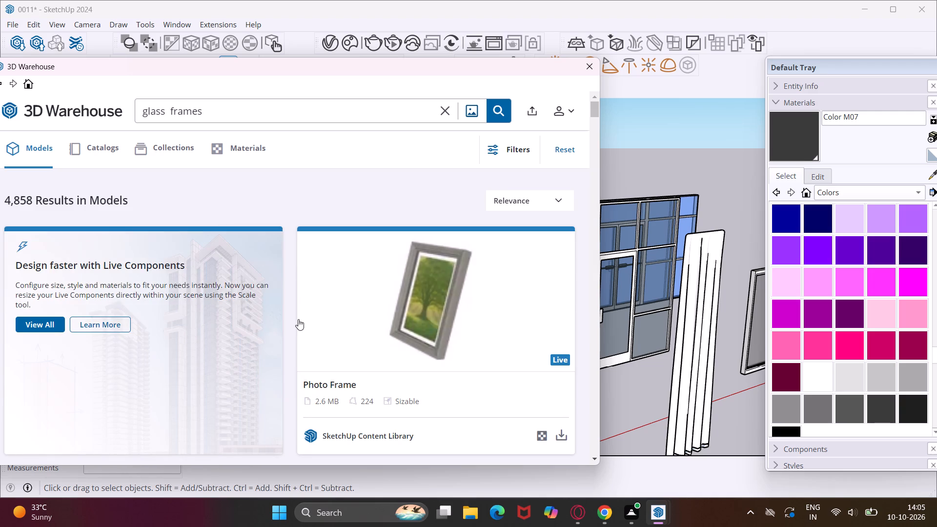
Look through the first batch of "glass frames" models for a framed glass unit that suits the facade openings.
scroll(299, 319, "down", 14)
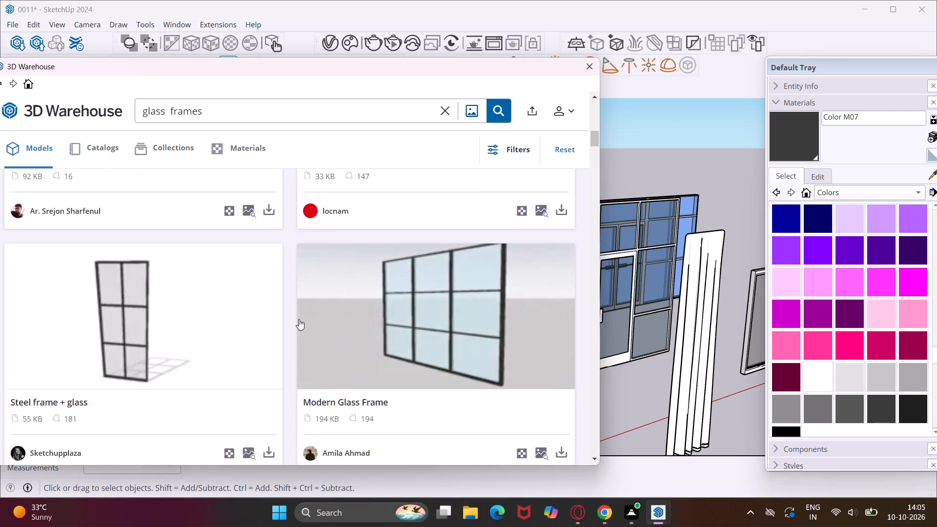
scroll(256, 332, "down", 4)
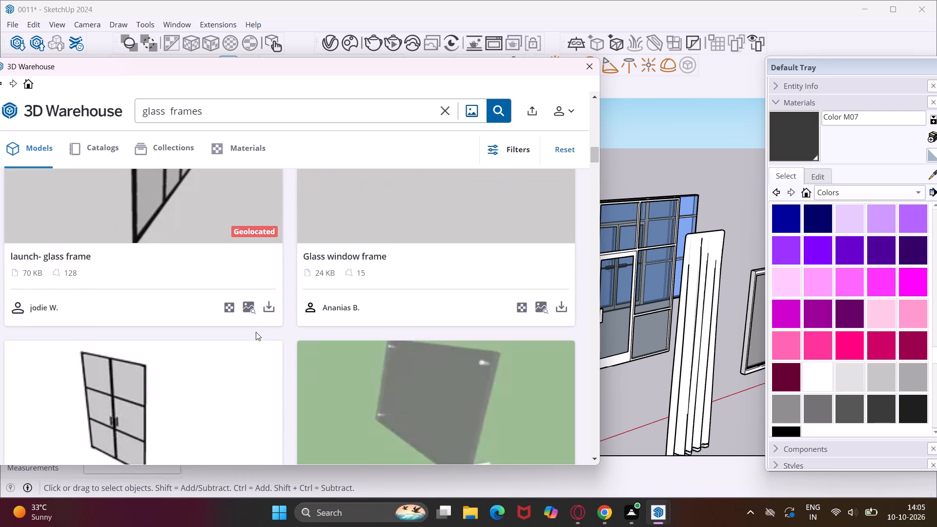
scroll(256, 332, "down", 11)
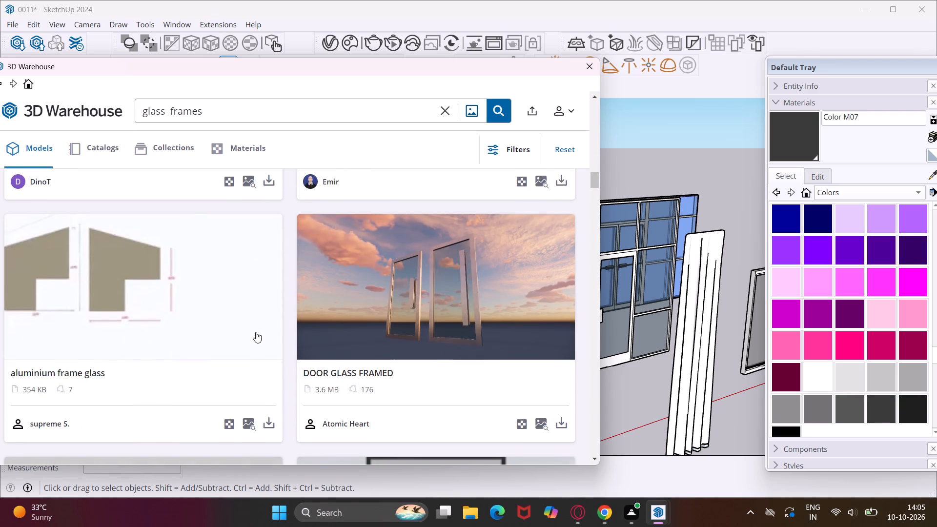
scroll(256, 332, "down", 12)
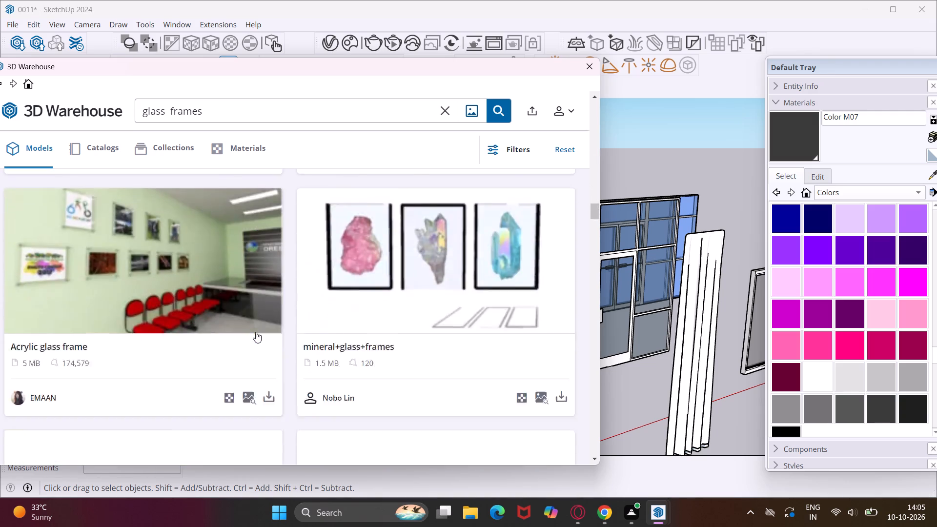
scroll(256, 332, "down", 14)
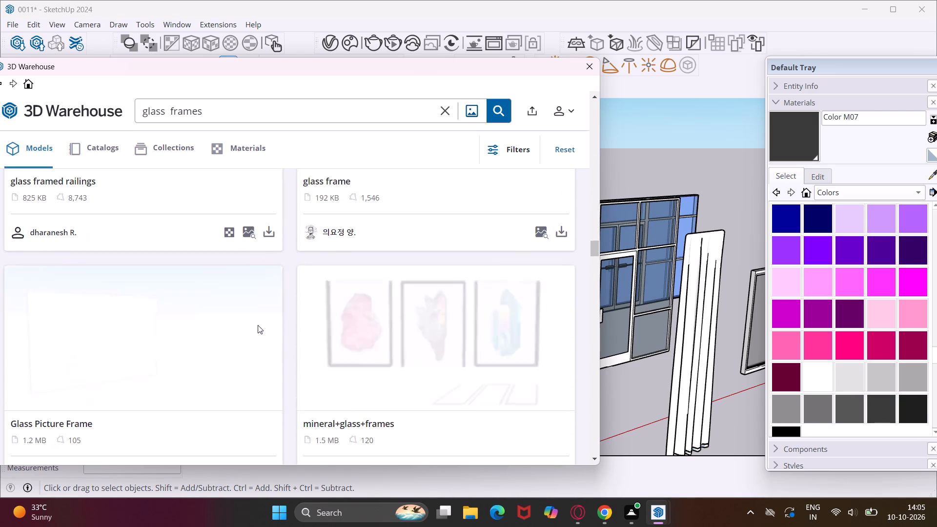
scroll(258, 325, "down", 17)
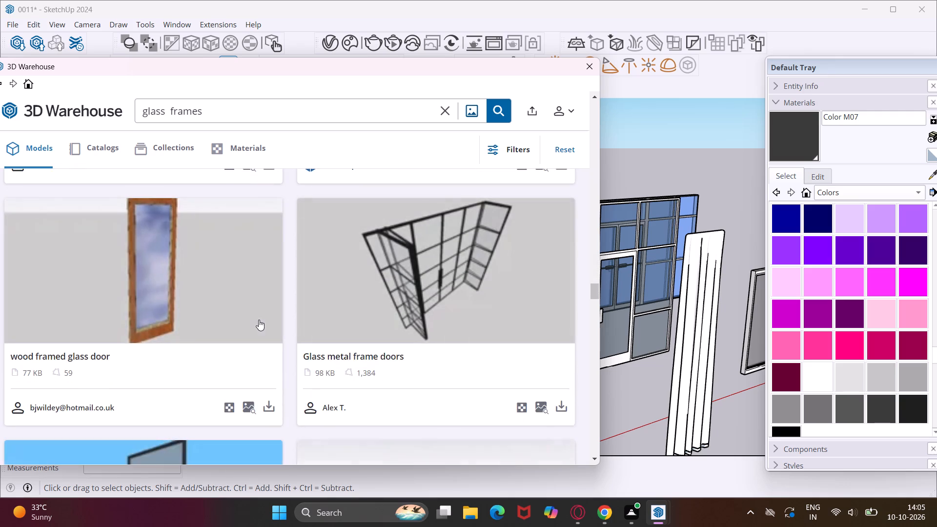
scroll(259, 320, "down", 16)
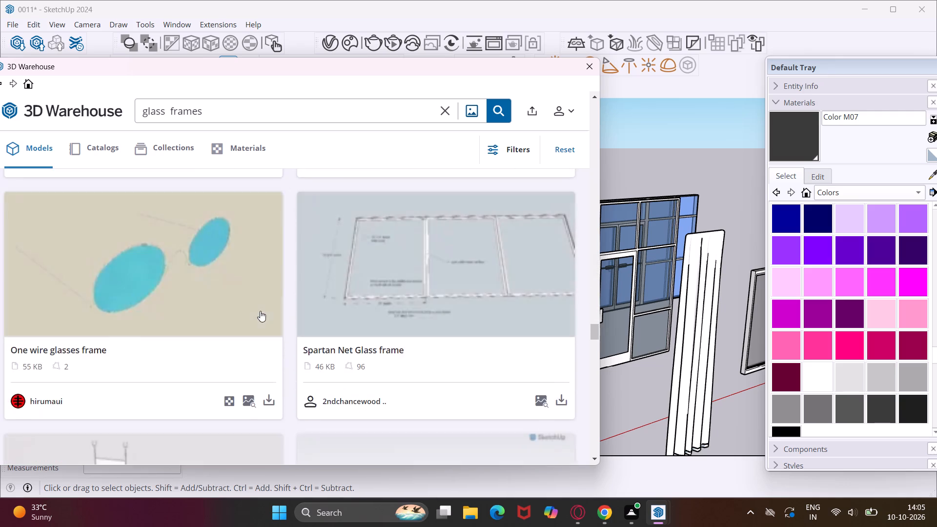
scroll(260, 311, "down", 15)
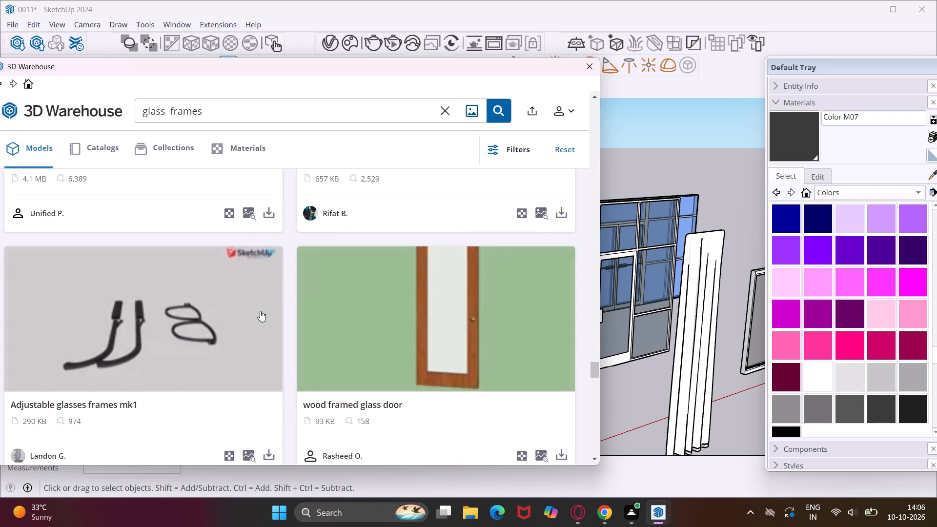
scroll(260, 311, "up", 4)
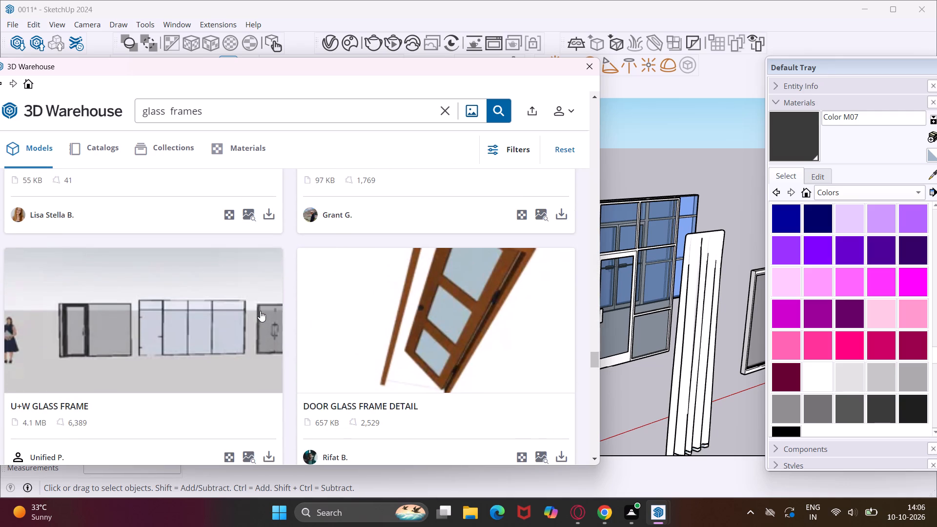
scroll(250, 302, "down", 4)
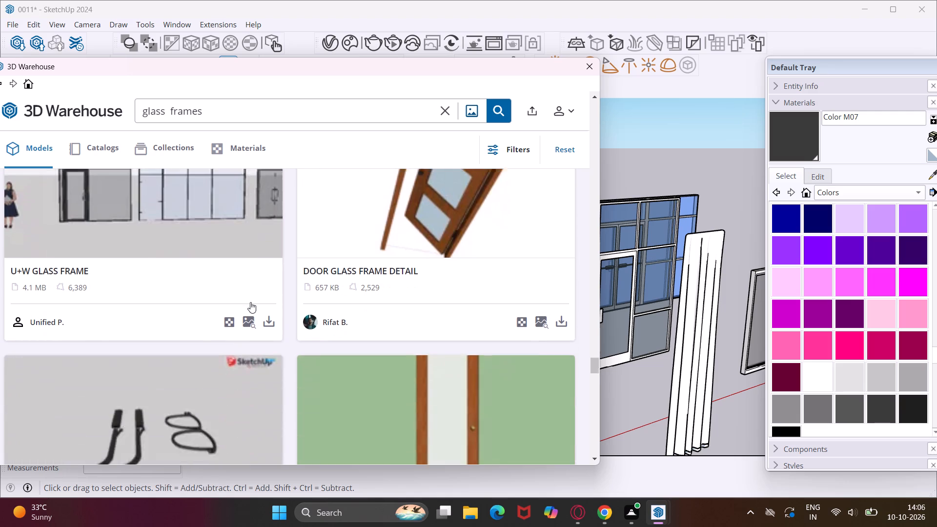
scroll(250, 302, "down", 15)
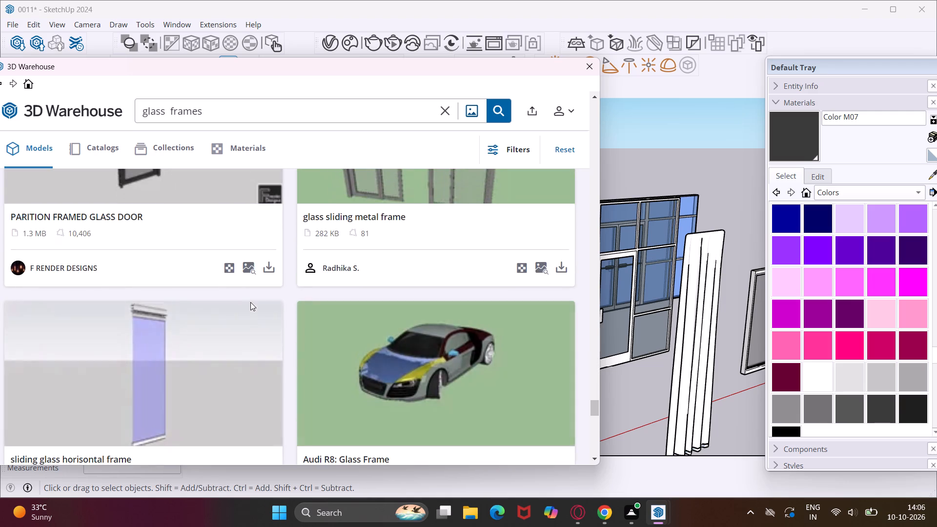
scroll(250, 302, "up", 2)
scroll(250, 302, "down", 10)
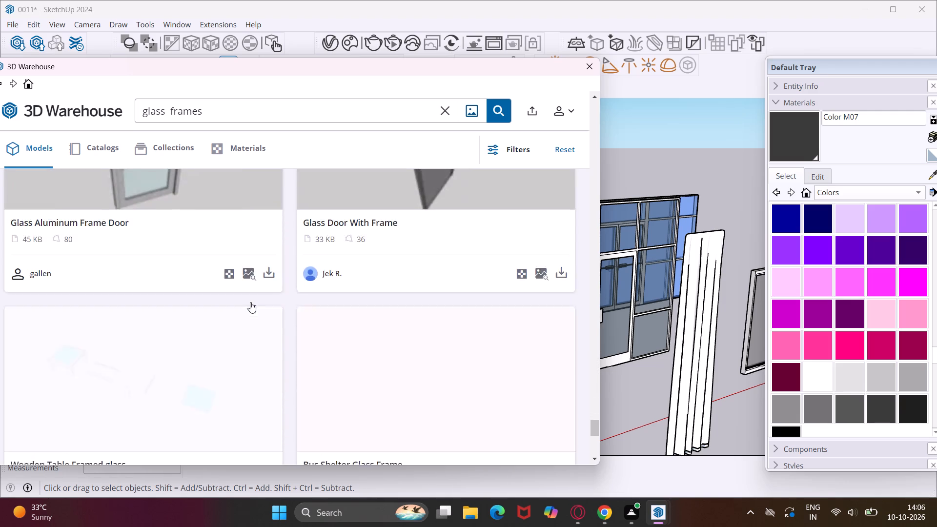
scroll(250, 302, "down", 12)
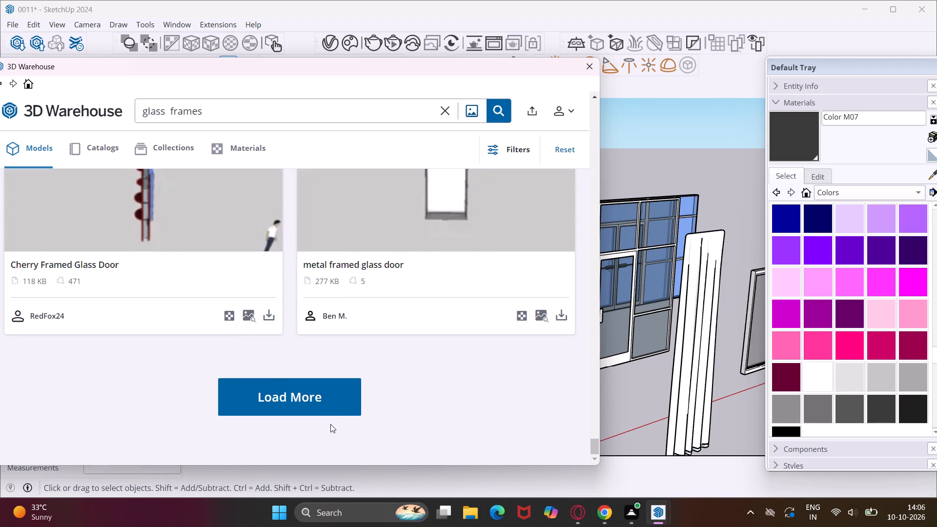
Load more "glass frames" models and examine the additional framed doors and windows, including Black Storefront Glass & Frame Door.
left_click(329, 392)
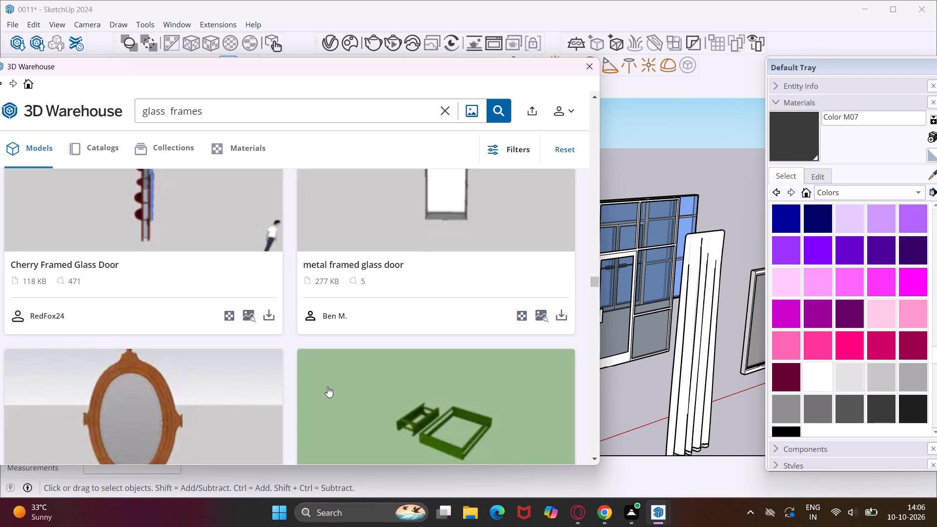
scroll(290, 331, "down", 6)
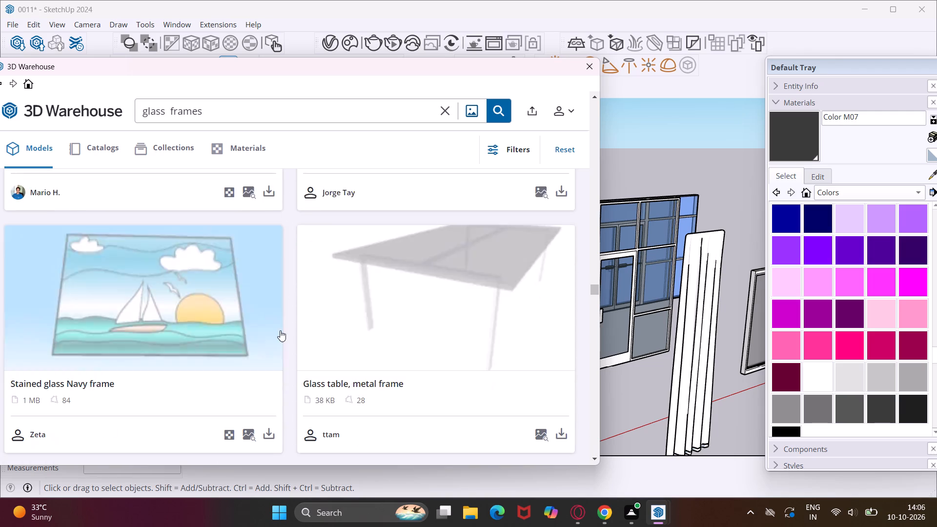
scroll(280, 330, "down", 5)
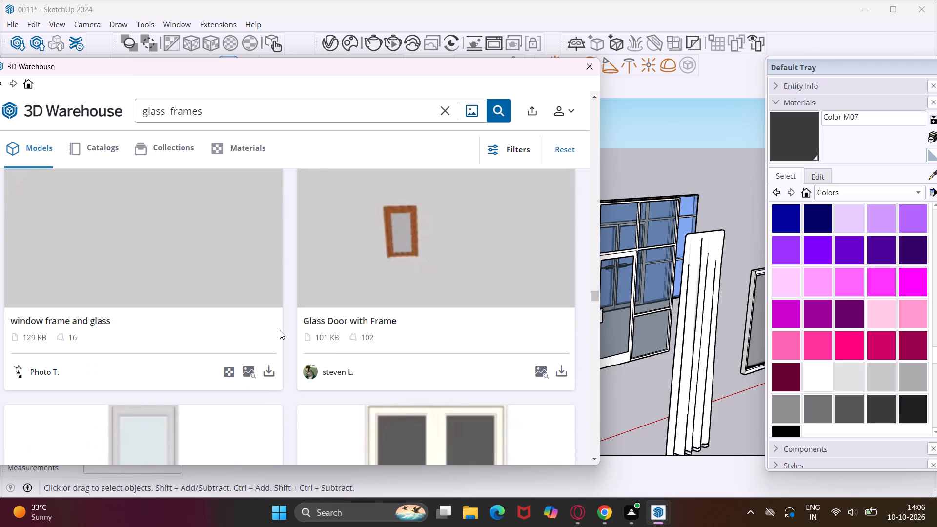
scroll(280, 330, "down", 6)
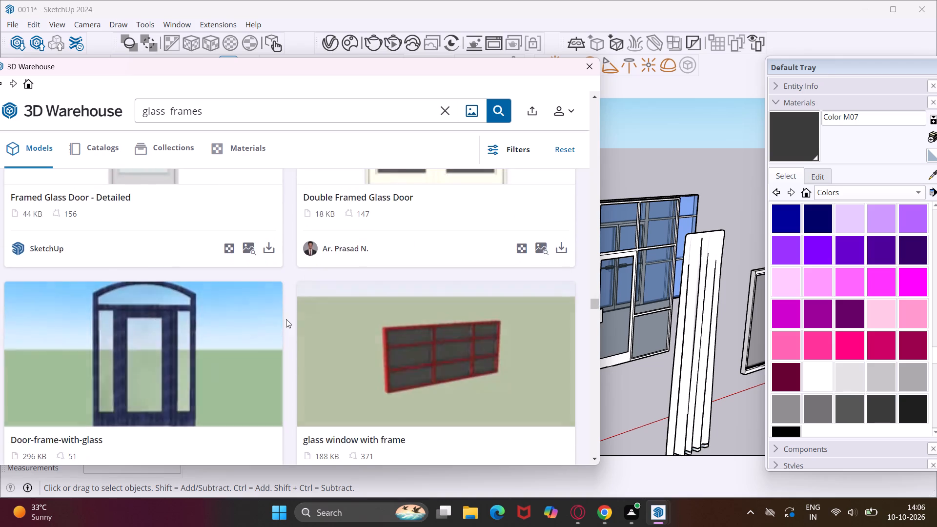
scroll(287, 305, "down", 9)
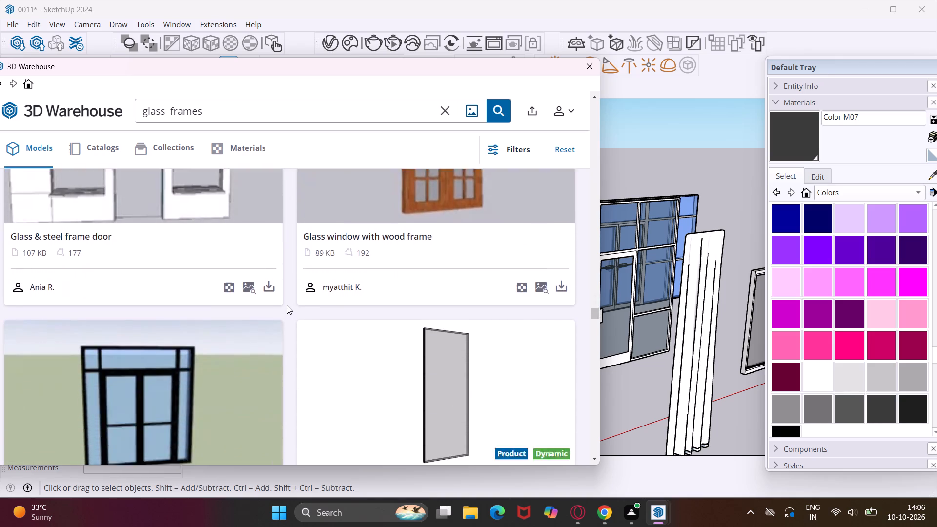
scroll(287, 305, "down", 1)
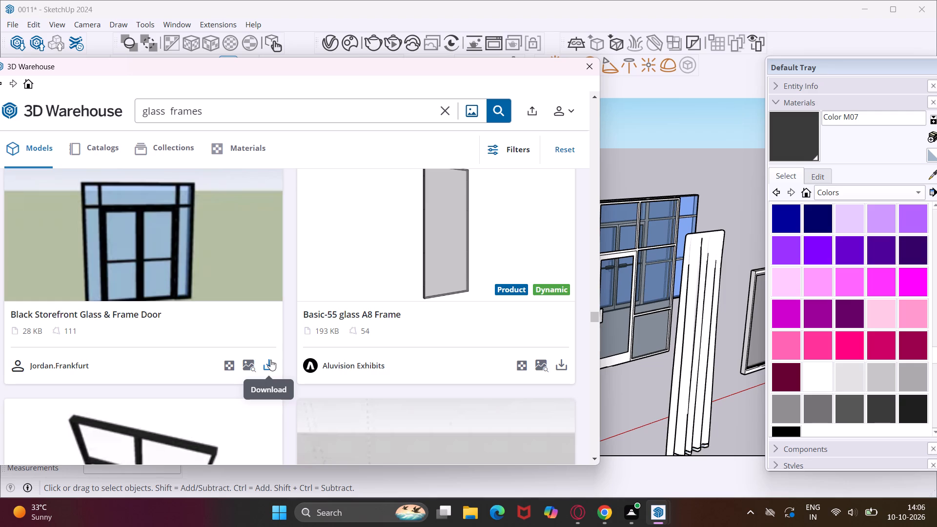
scroll(264, 326, "down", 4)
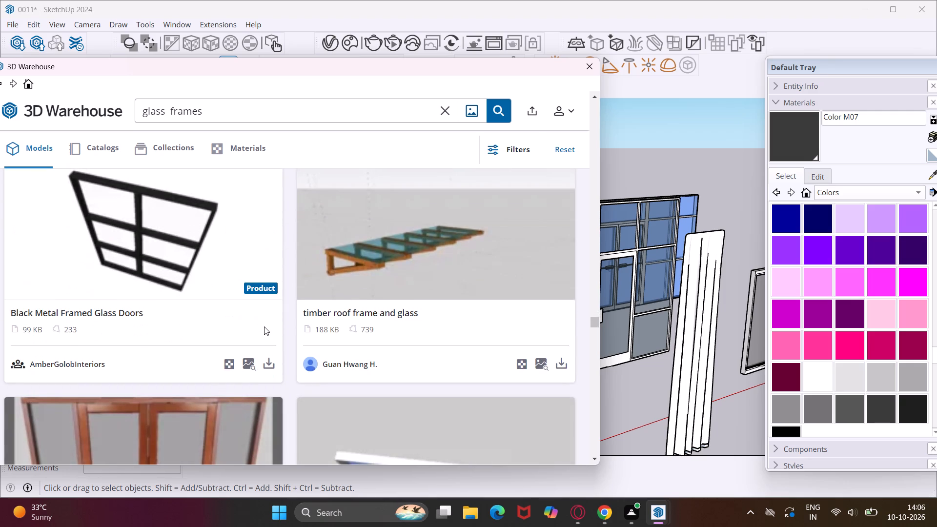
scroll(264, 326, "up", 4)
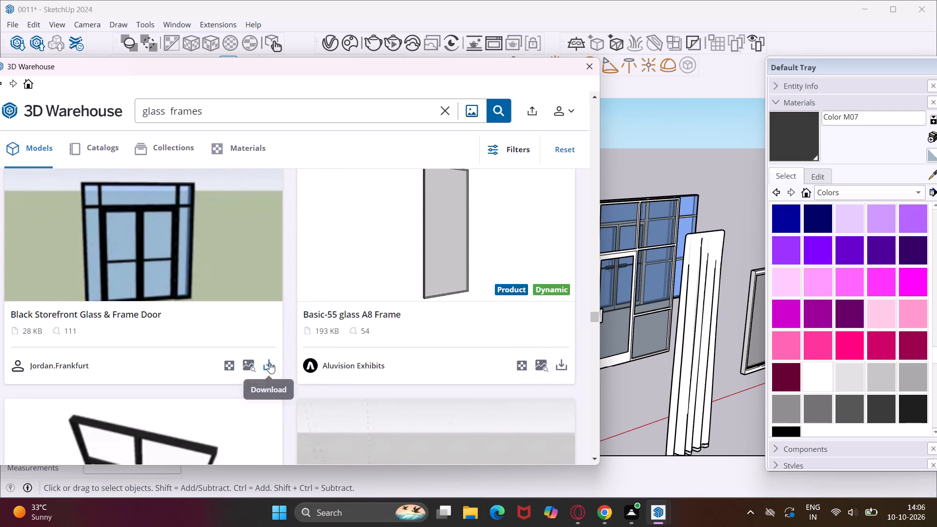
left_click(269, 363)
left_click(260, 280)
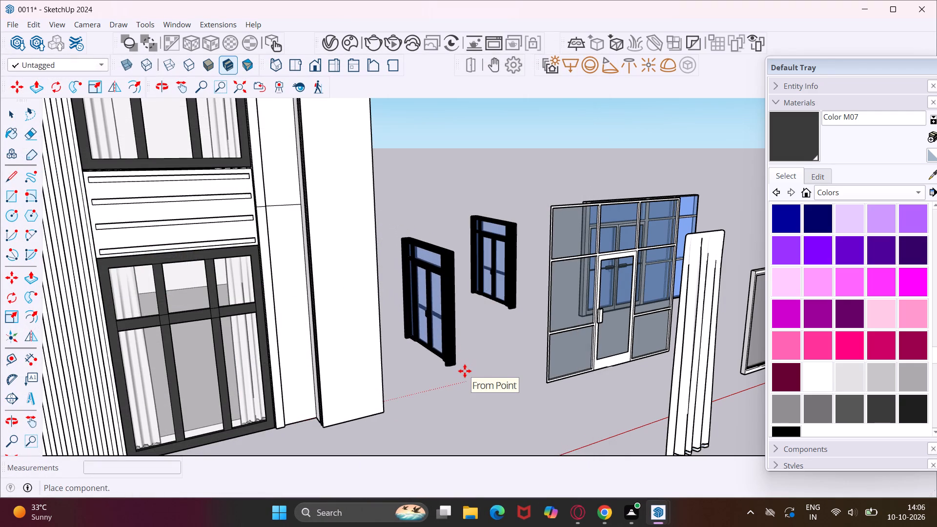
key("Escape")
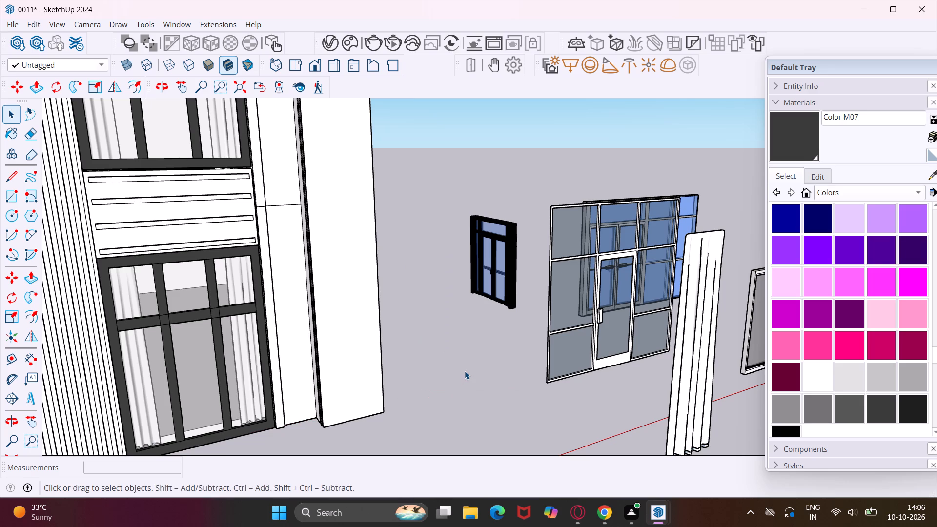
Reopen 3D Warehouse and look through the "glass frames" models again, comparing the framed glass doors, windows and partitions.
left_click(172, 24)
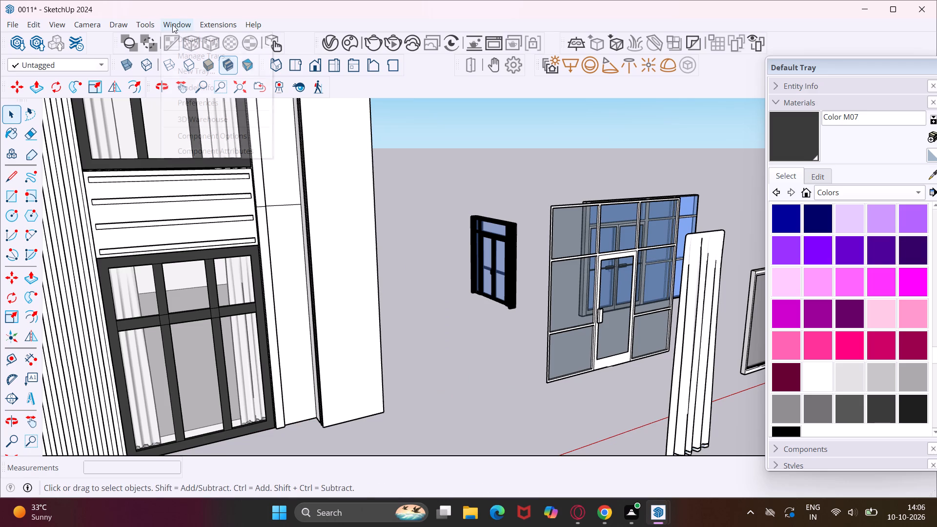
left_click(200, 119)
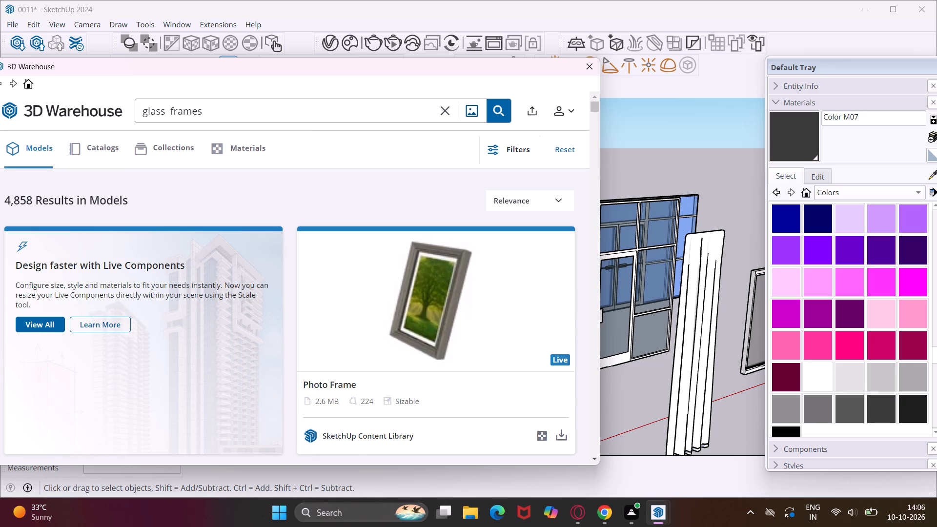
scroll(264, 374, "down", 11)
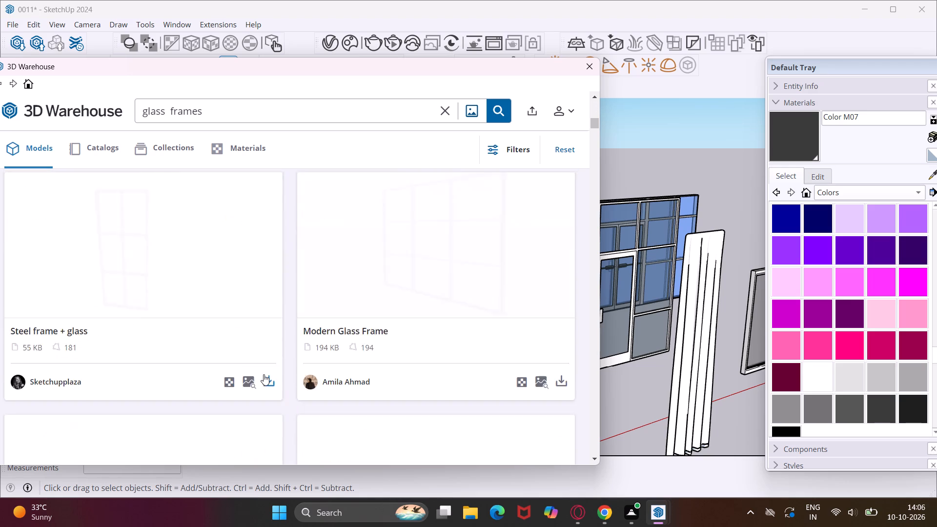
scroll(264, 374, "down", 18)
scroll(249, 371, "up", 11)
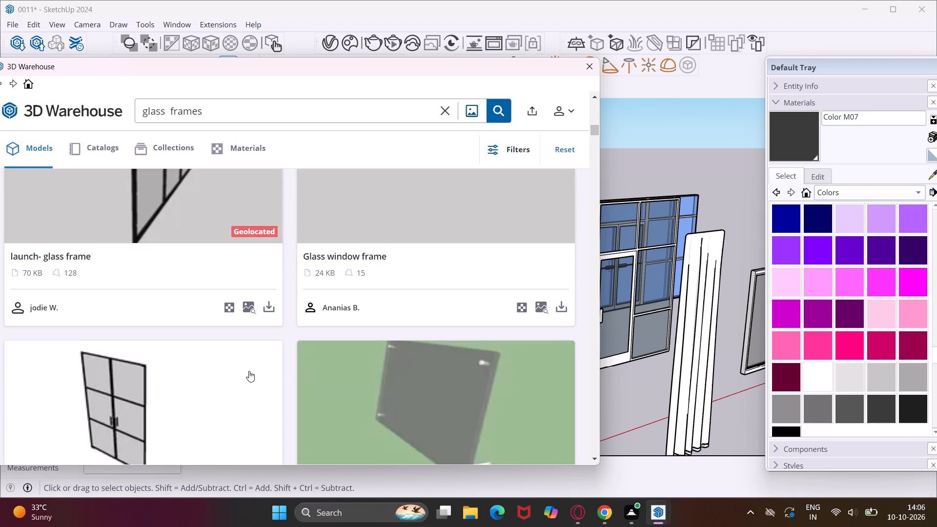
scroll(249, 371, "down", 4)
scroll(249, 371, "up", 7)
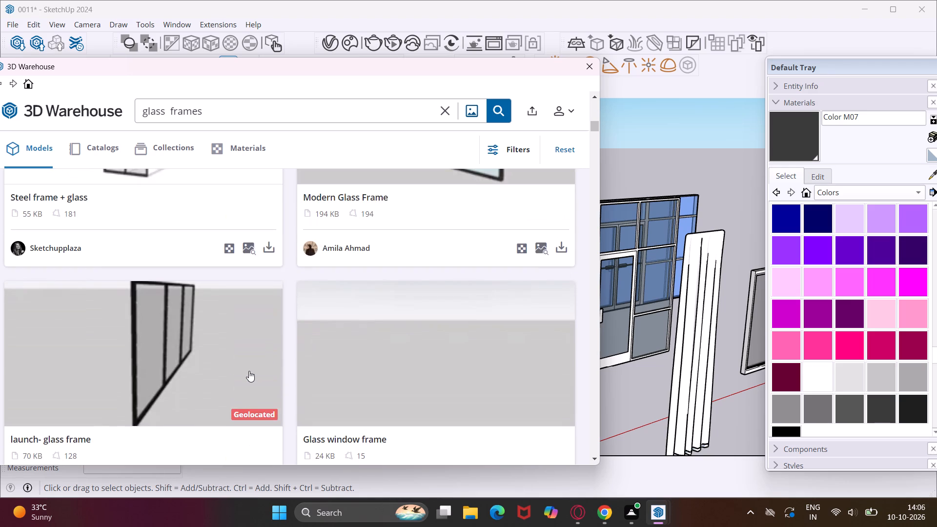
scroll(249, 371, "down", 20)
scroll(240, 376, "down", 5)
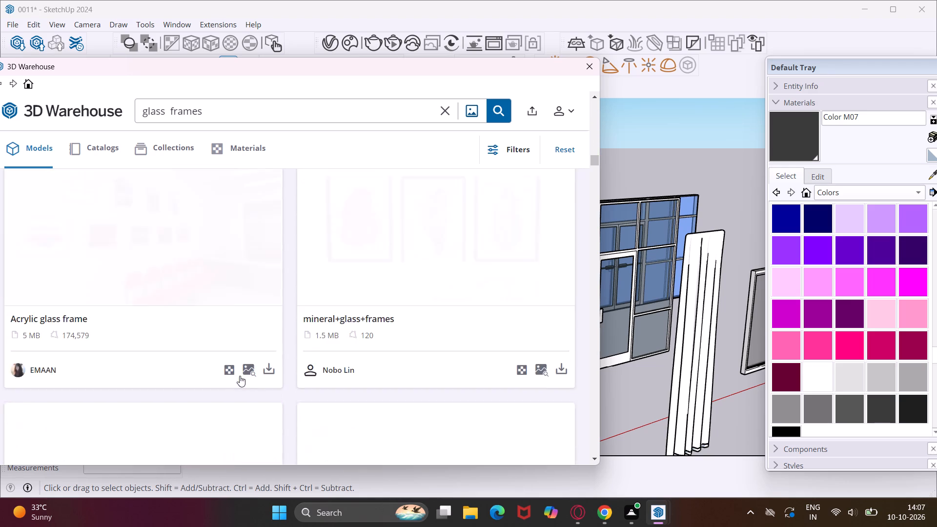
scroll(240, 376, "down", 17)
scroll(52, 411, "down", 6)
scroll(182, 388, "down", 4)
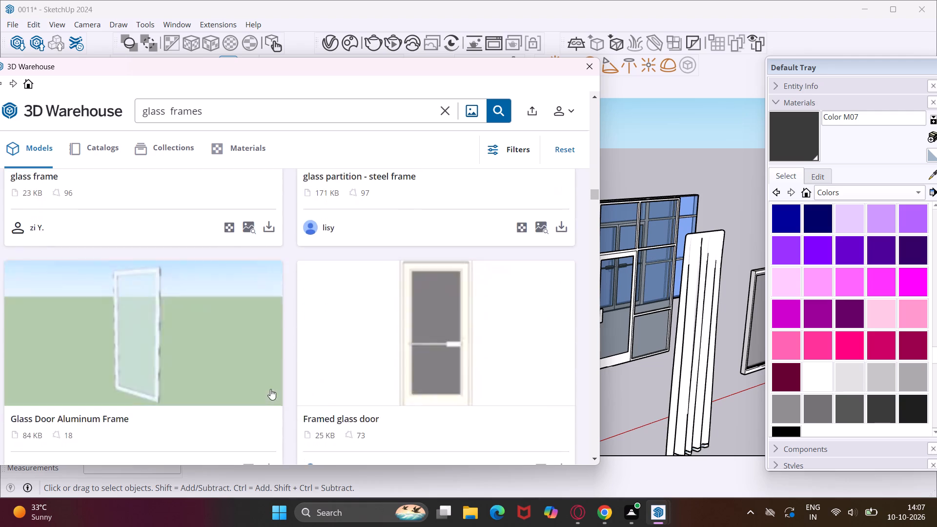
scroll(270, 389, "down", 17)
scroll(269, 390, "down", 12)
scroll(269, 390, "up", 2)
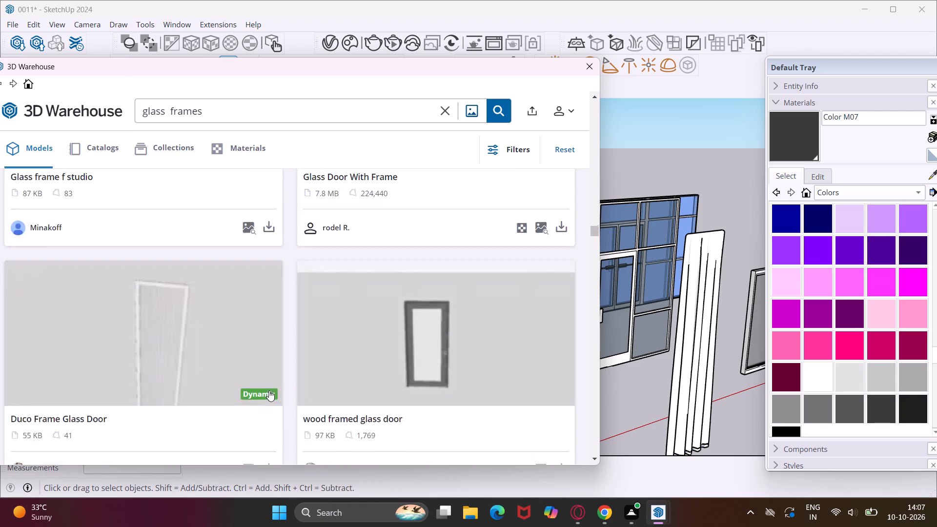
scroll(269, 390, "down", 20)
scroll(269, 390, "down", 12)
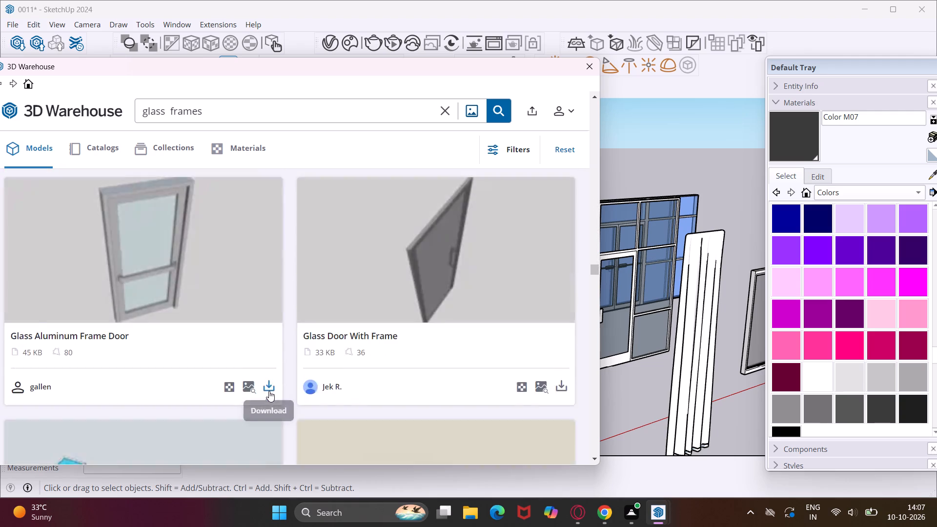
scroll(269, 391, "down", 15)
scroll(269, 392, "up", 1)
scroll(269, 392, "down", 14)
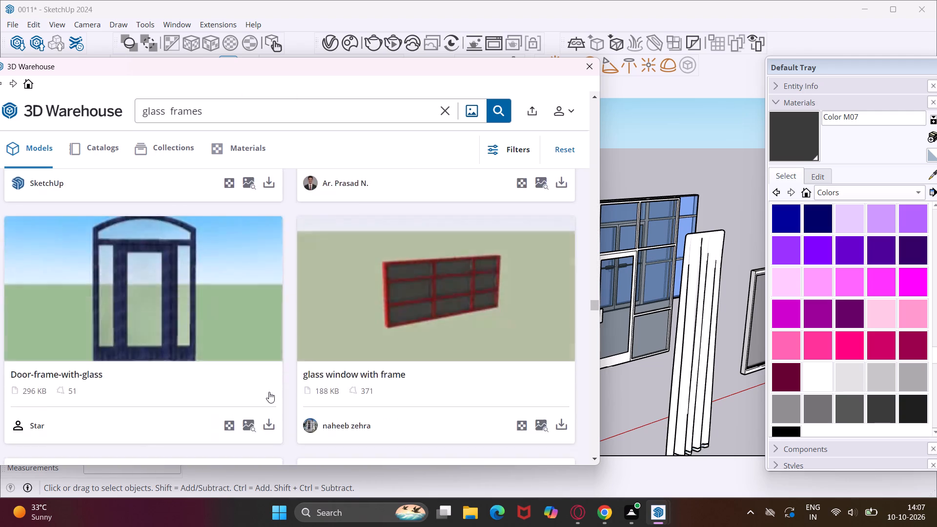
scroll(269, 392, "down", 12)
scroll(269, 392, "up", 8)
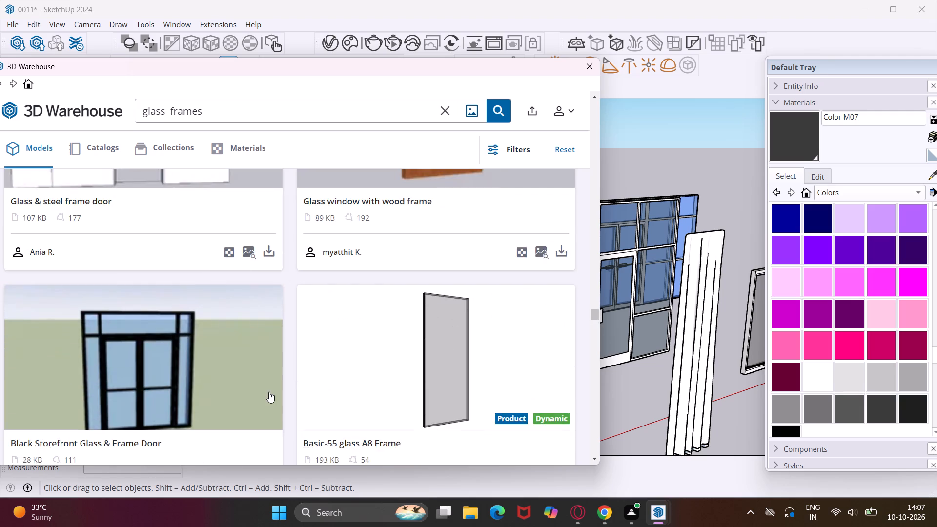
scroll(269, 392, "down", 5)
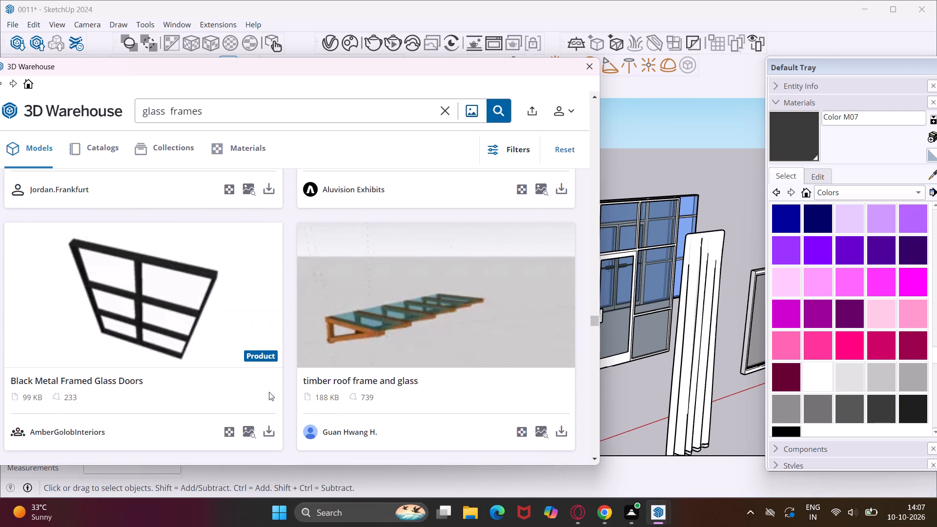
Examine the remaining loaded "glass frames" models, such as folding, sliding and black-framed glass doors, for one that suits the facade openings.
scroll(269, 392, "down", 14)
scroll(269, 392, "up", 5)
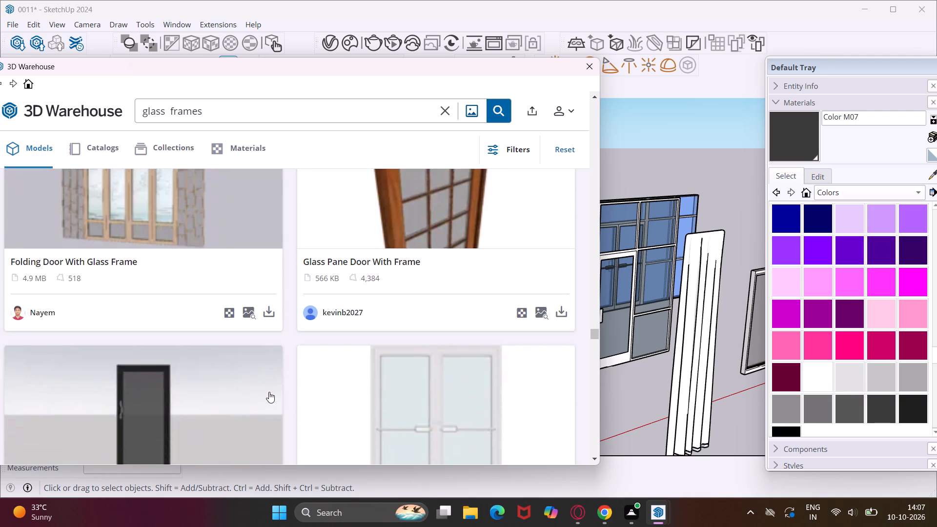
scroll(269, 392, "down", 1)
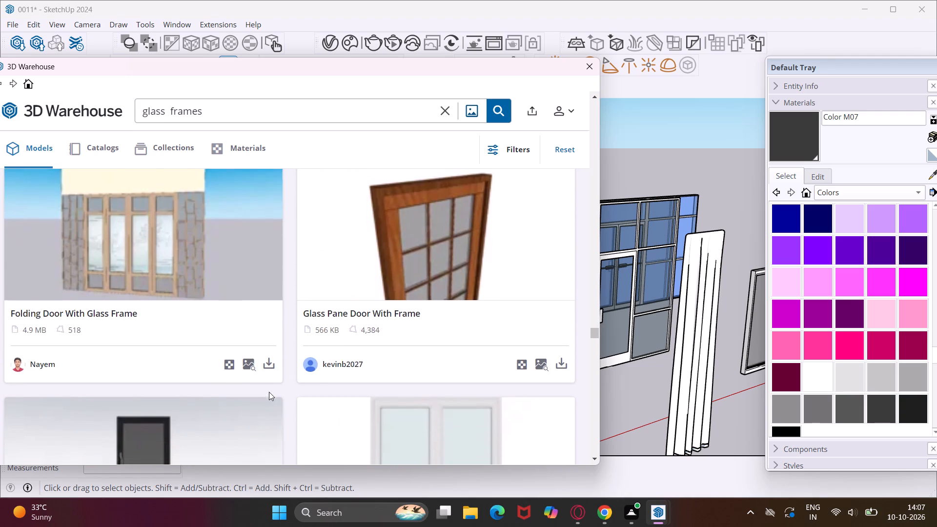
scroll(269, 392, "down", 17)
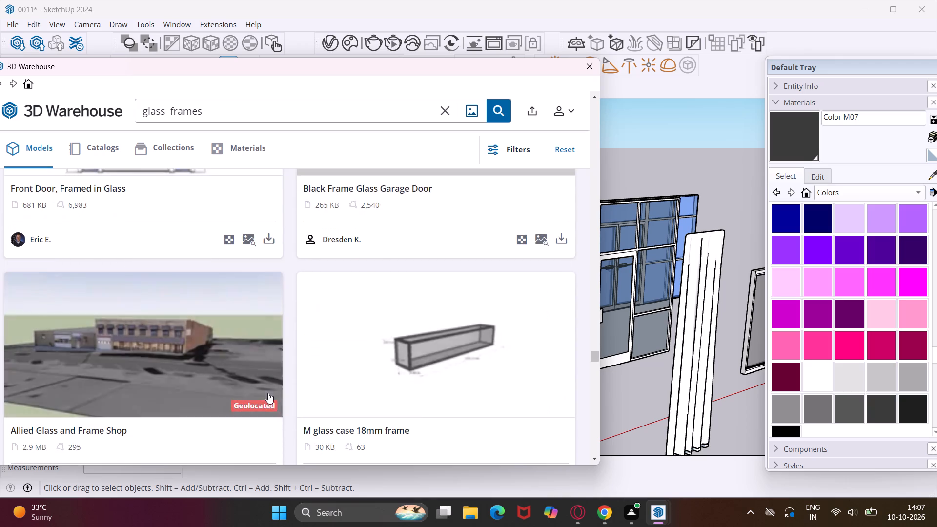
scroll(268, 393, "down", 16)
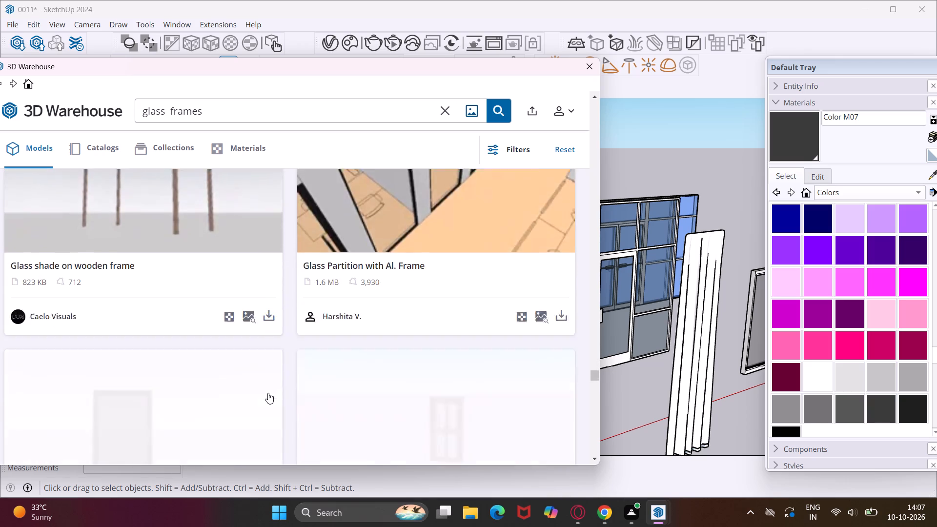
scroll(268, 393, "down", 14)
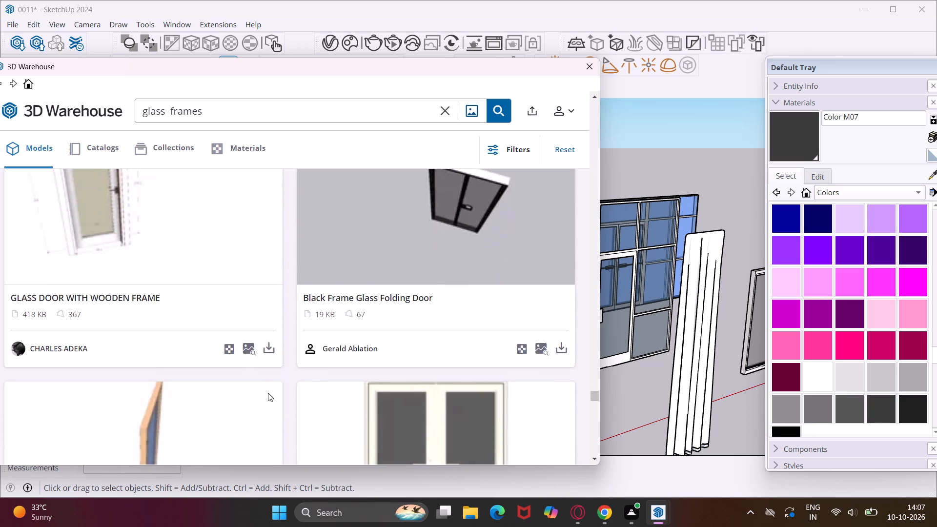
scroll(268, 393, "down", 15)
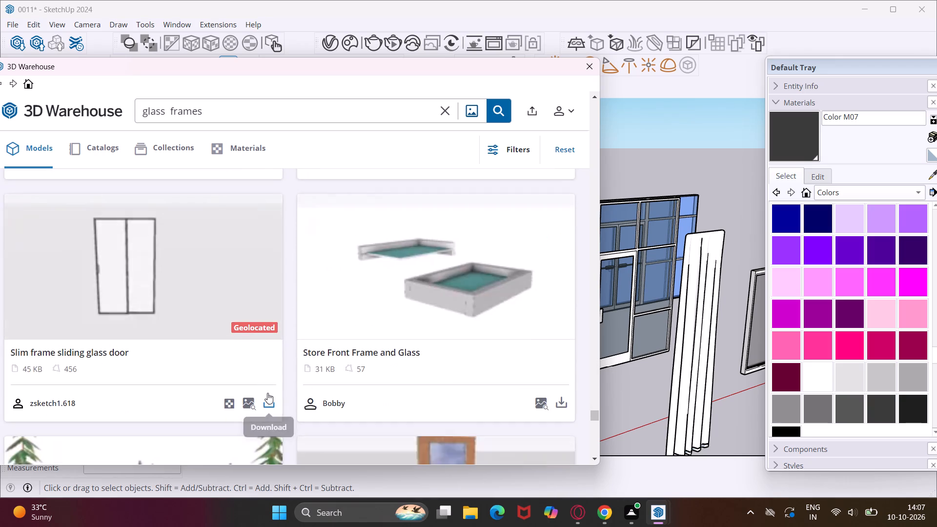
scroll(266, 393, "down", 18)
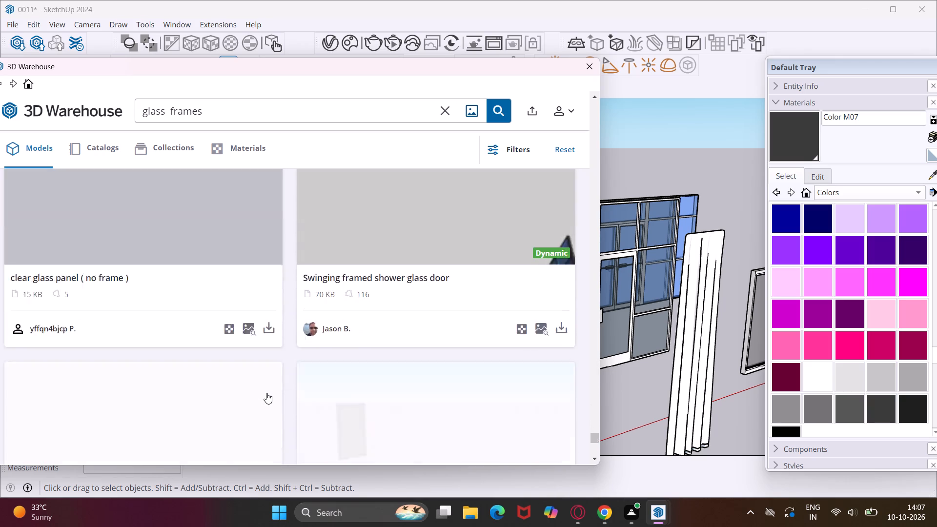
scroll(266, 393, "down", 6)
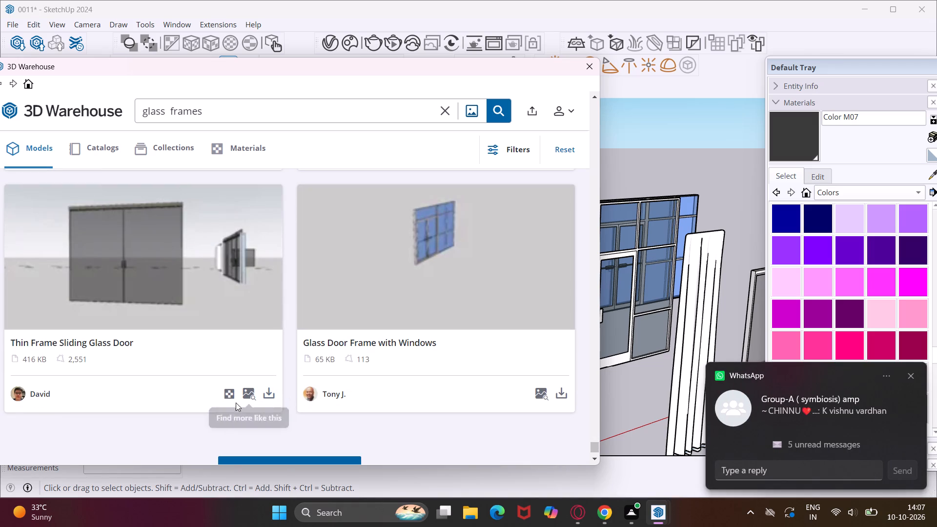
Load more "glass frames" models and examine the new batch, from the aluminium-frame glass facade to the framed glass shutters.
scroll(200, 406, "down", 5)
left_click(237, 411)
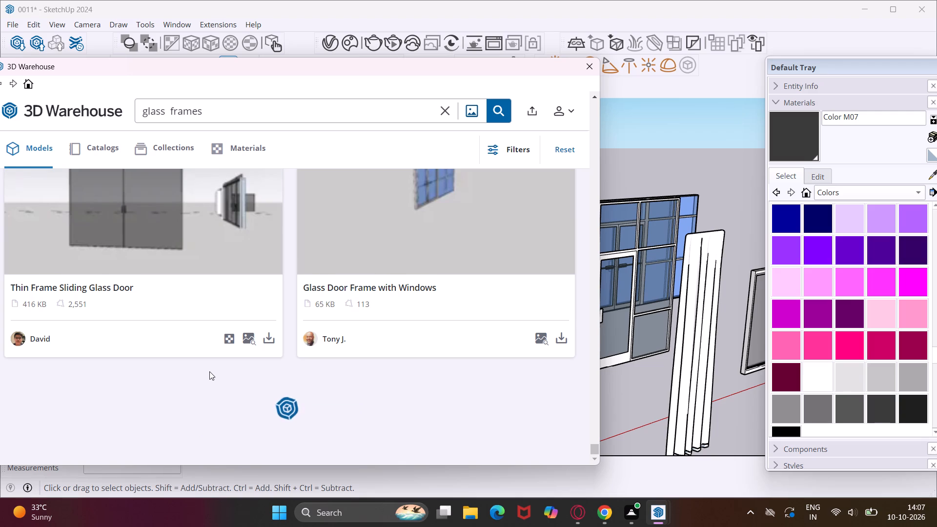
scroll(209, 371, "down", 7)
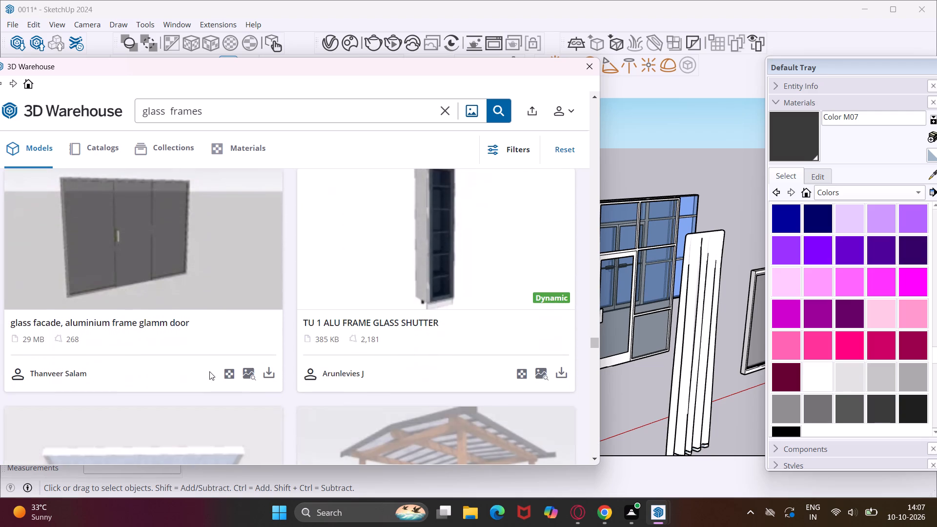
scroll(209, 371, "down", 4)
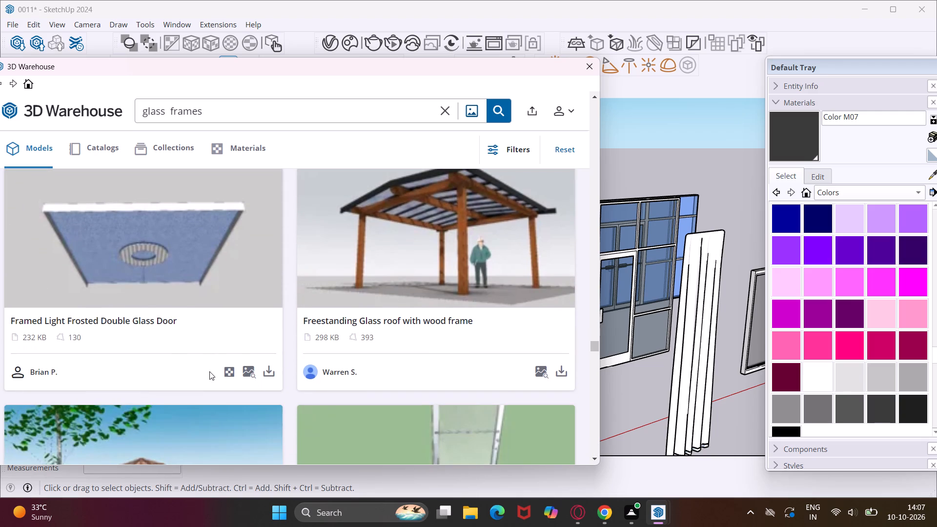
scroll(209, 371, "down", 8)
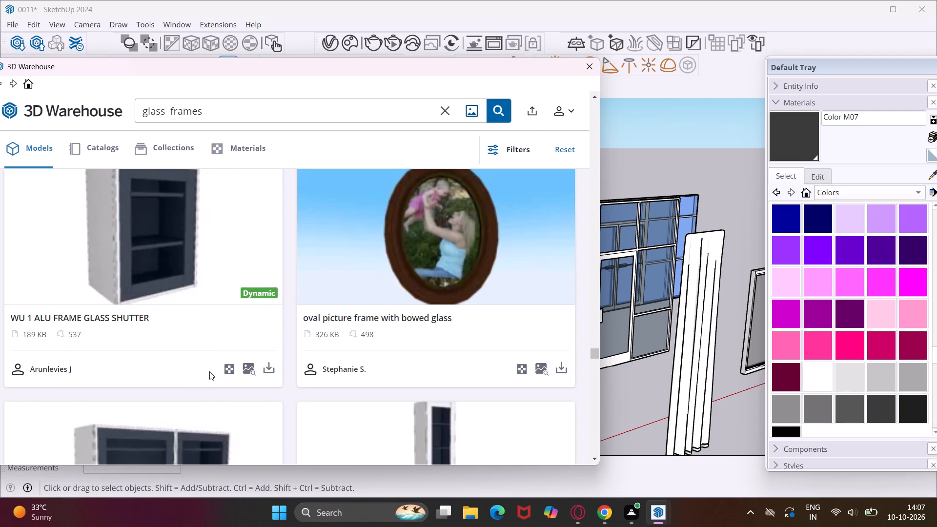
scroll(209, 371, "down", 6)
scroll(209, 371, "up", 9)
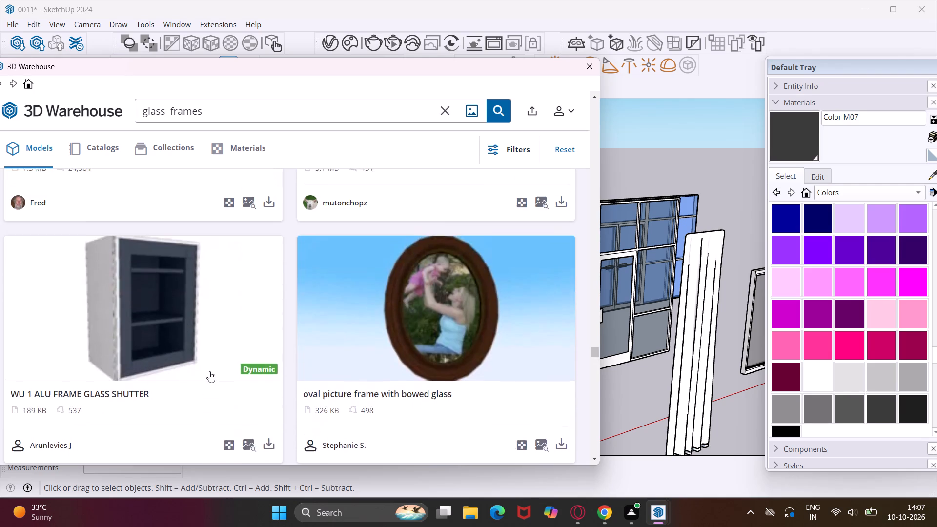
scroll(209, 371, "up", 9)
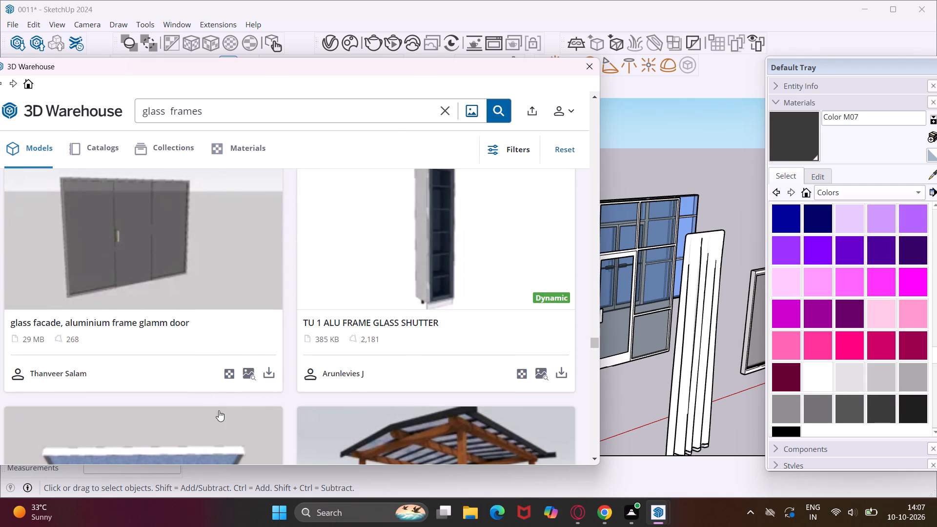
scroll(222, 411, "down", 16)
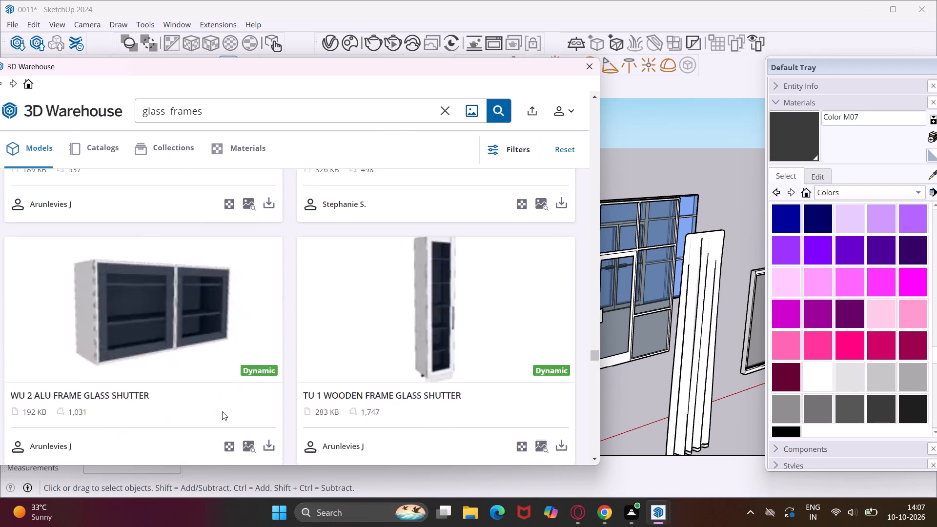
scroll(222, 411, "down", 11)
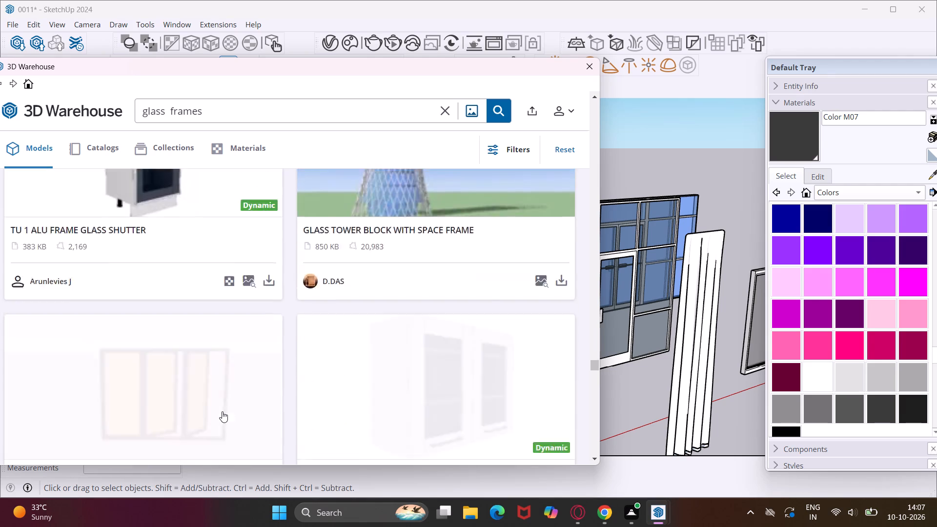
Examine the rest of this "glass frames" batch, comparing the framed glass doors, windows and double doors for the facade openings.
scroll(222, 411, "down", 6)
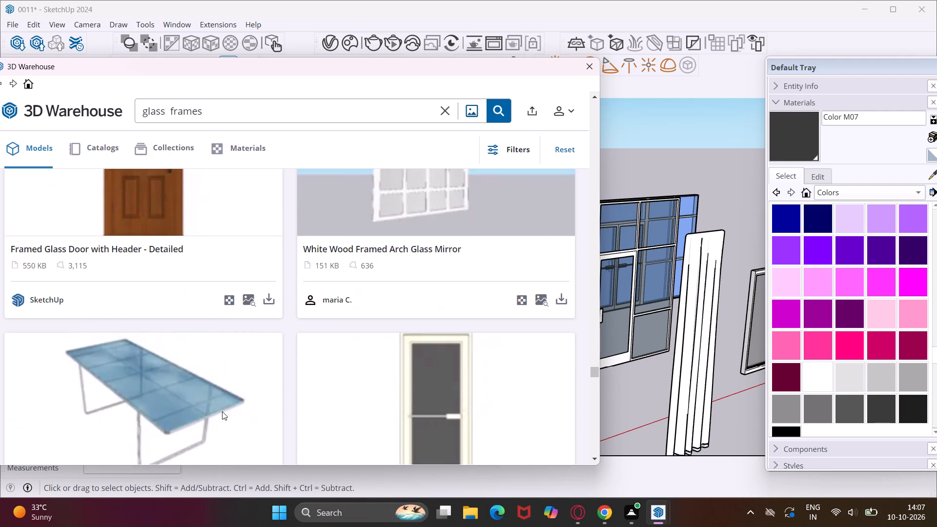
scroll(222, 411, "down", 12)
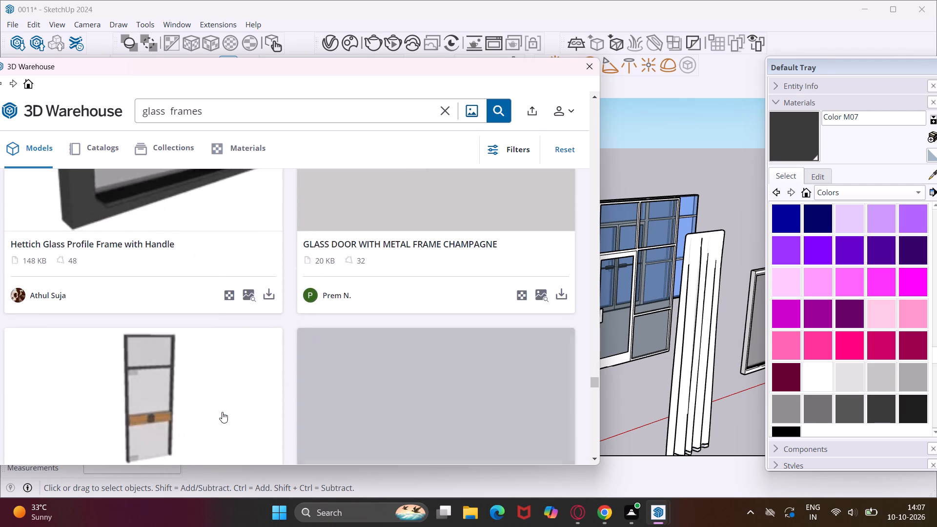
scroll(222, 412, "down", 11)
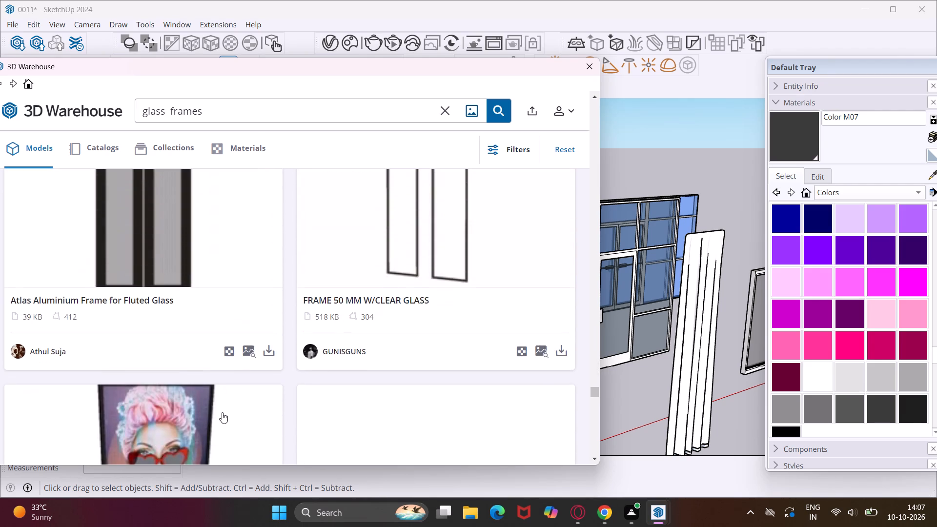
scroll(222, 412, "down", 16)
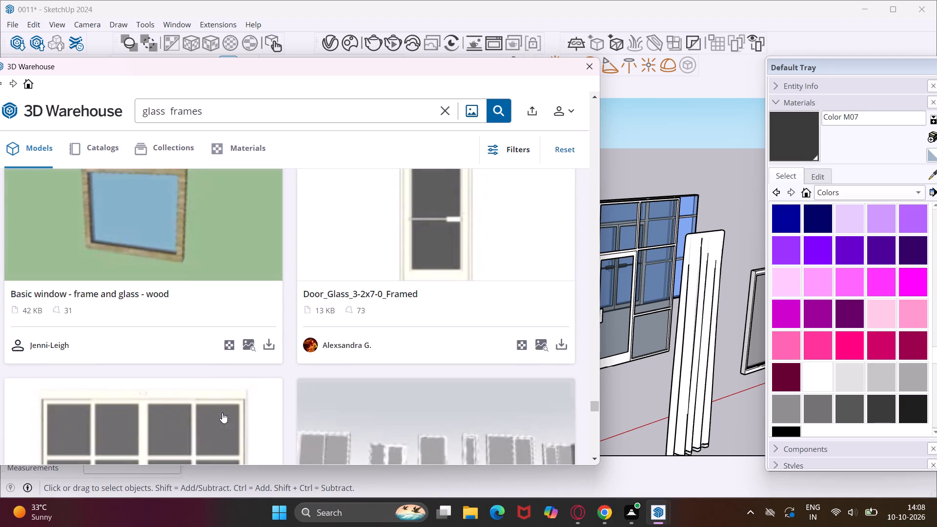
scroll(222, 412, "down", 5)
scroll(222, 412, "up", 2)
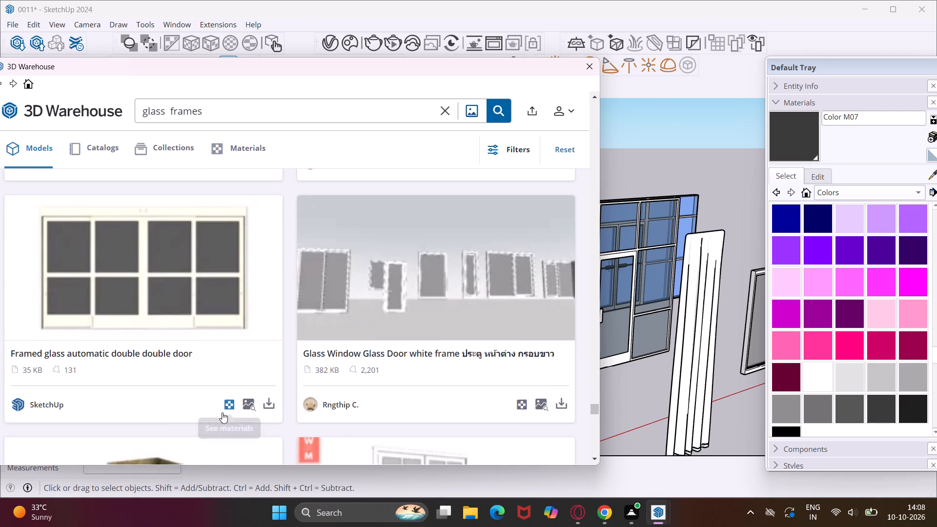
scroll(222, 412, "down", 5)
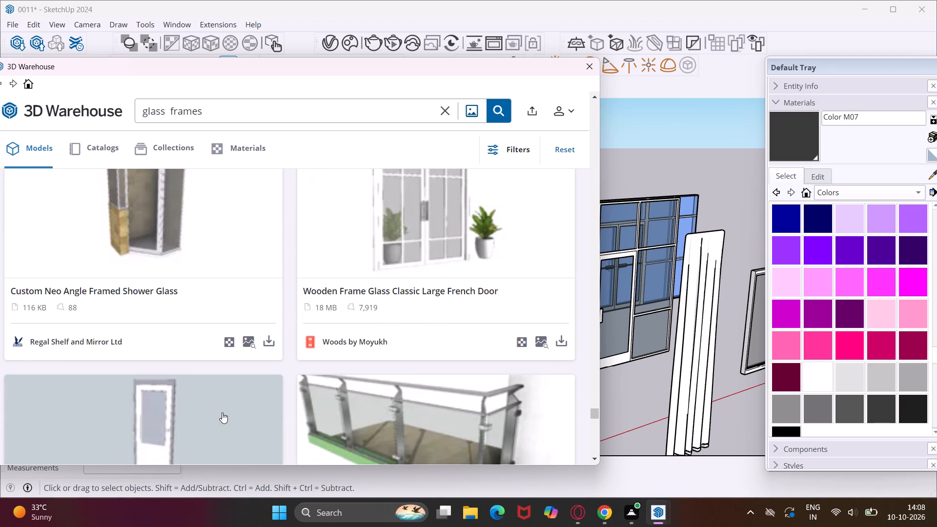
scroll(222, 412, "down", 4)
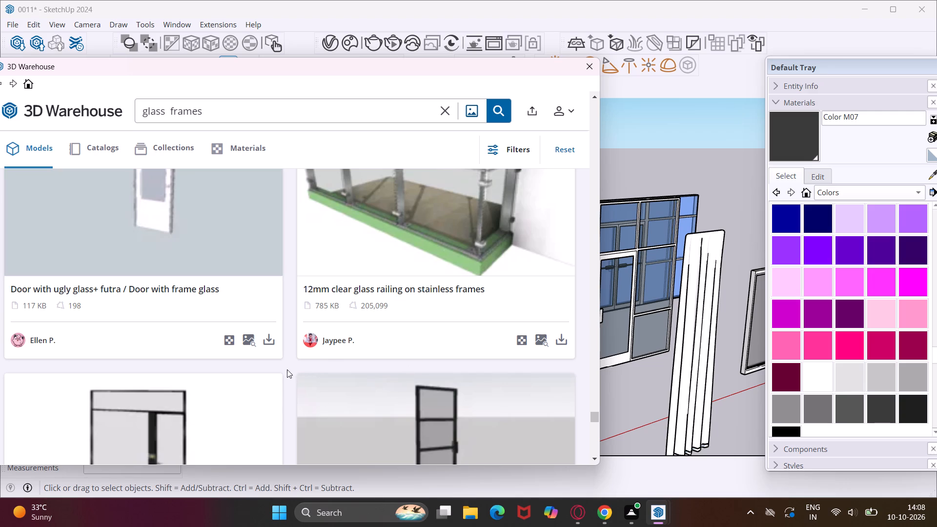
scroll(278, 380, "down", 2)
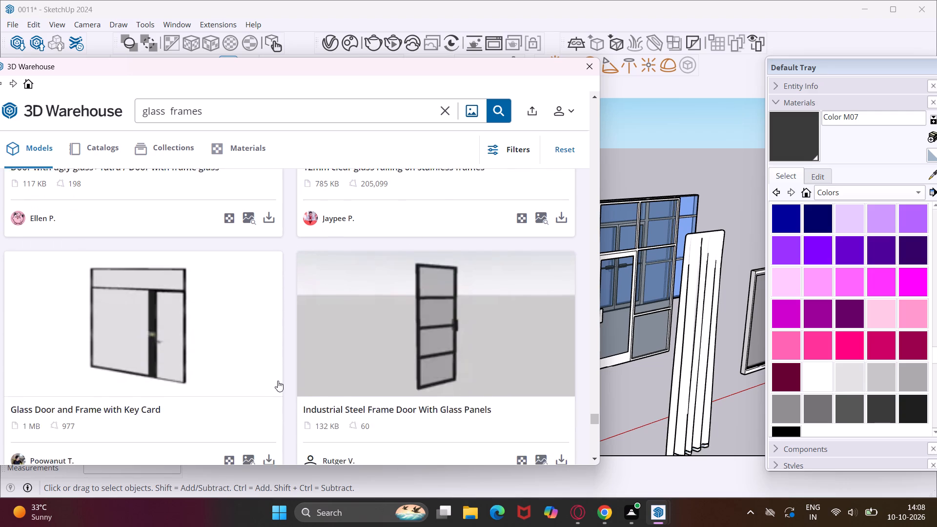
scroll(278, 381, "down", 8)
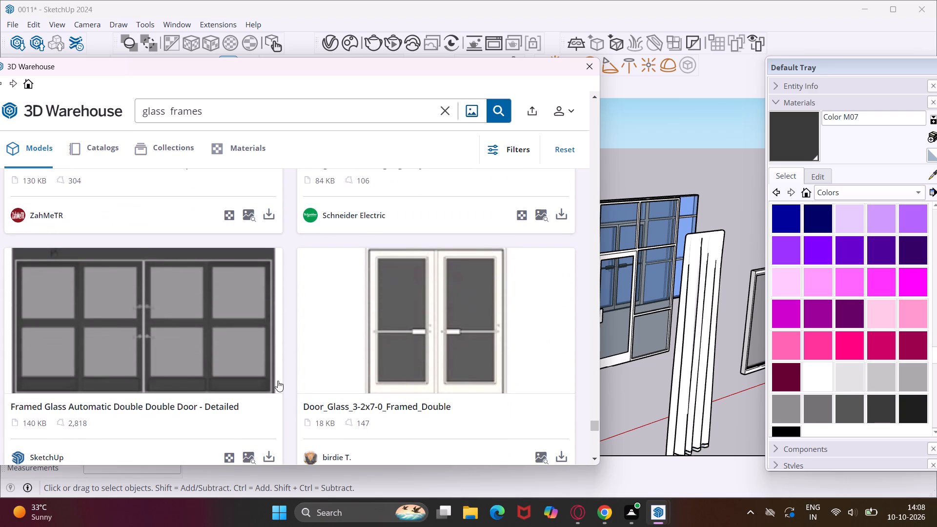
scroll(227, 376, "down", 5)
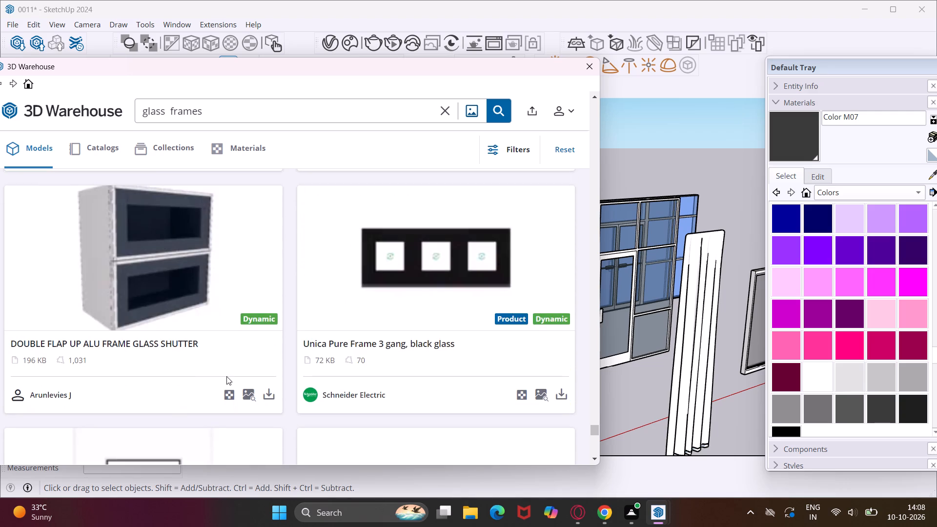
scroll(226, 376, "down", 13)
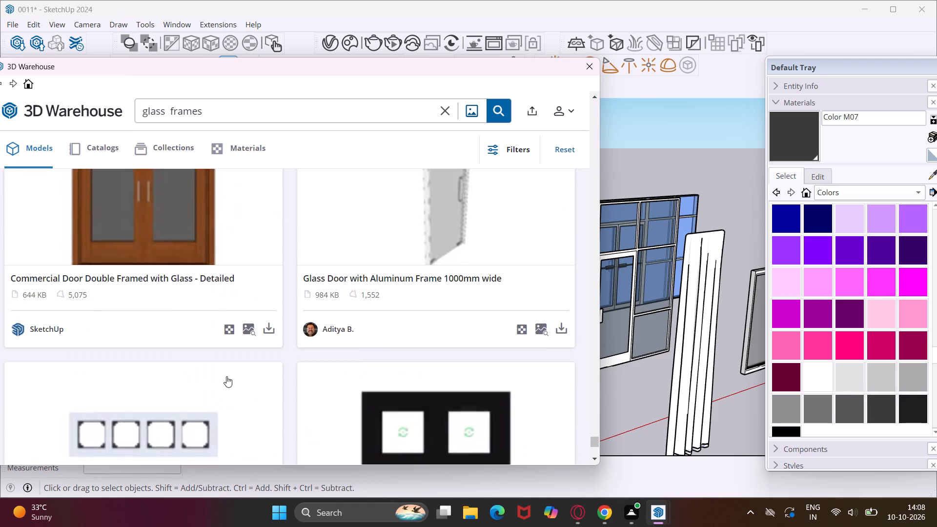
scroll(226, 376, "down", 13)
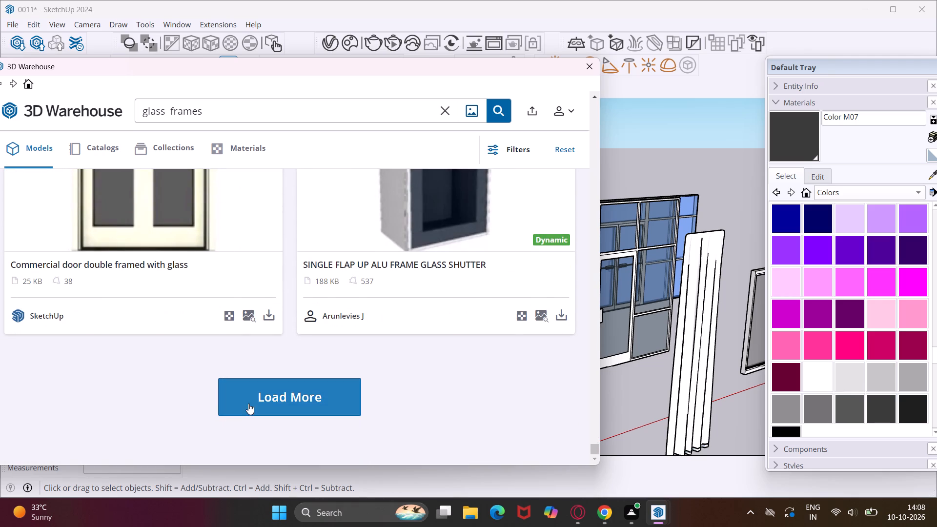
Load another batch of "glass frames" models and look through it for a framed glass door or window.
left_click(248, 404)
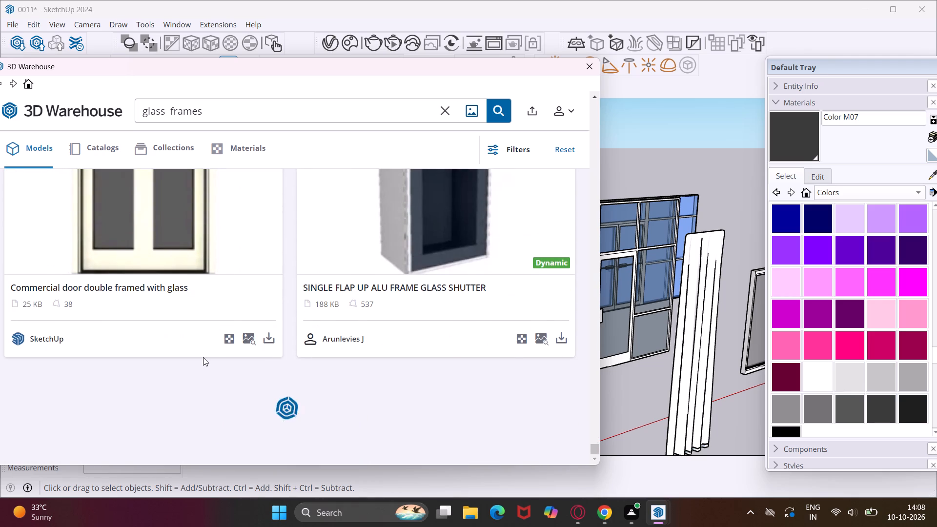
scroll(233, 324, "down", 3)
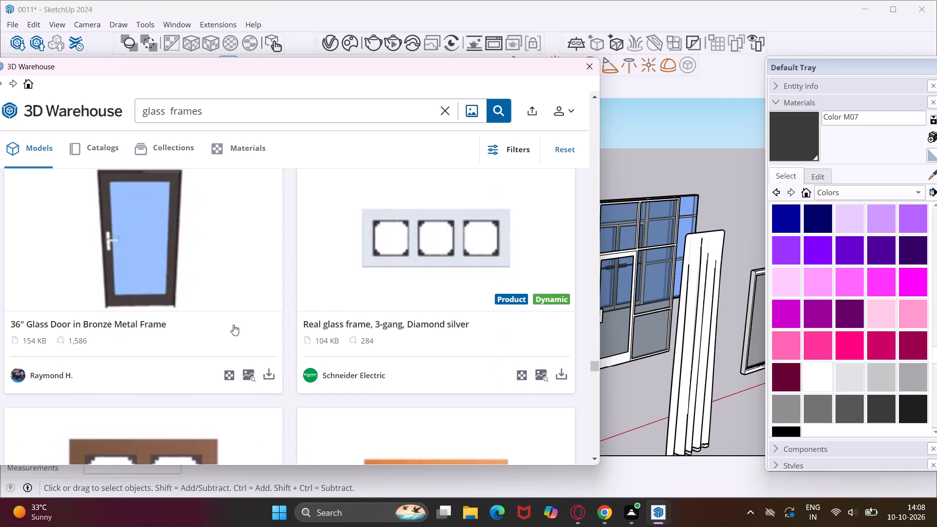
scroll(233, 324, "down", 1)
scroll(233, 324, "up", 2)
scroll(233, 324, "down", 5)
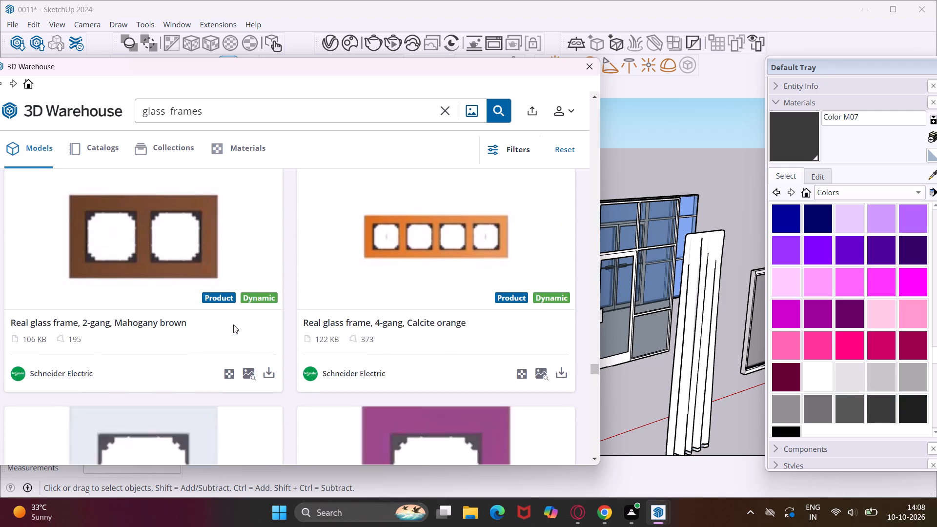
scroll(233, 324, "down", 13)
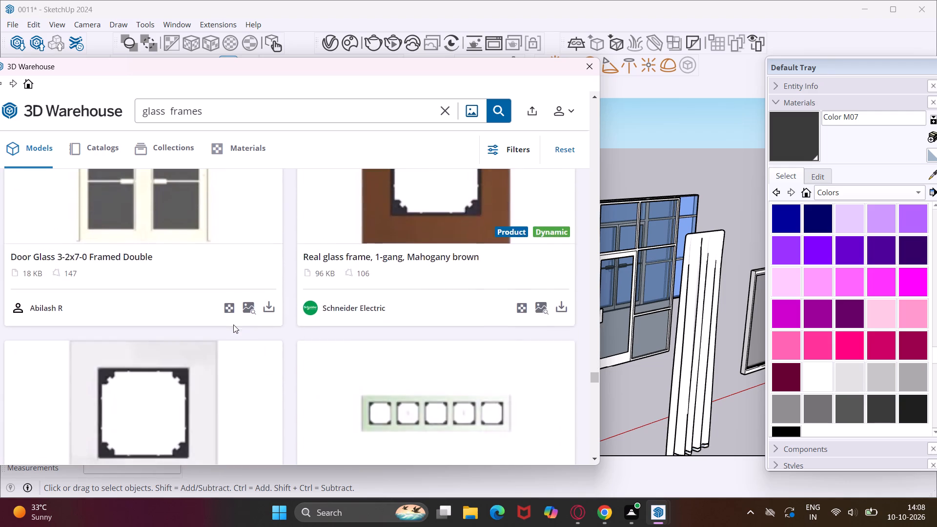
scroll(233, 324, "up", 6)
scroll(233, 324, "down", 12)
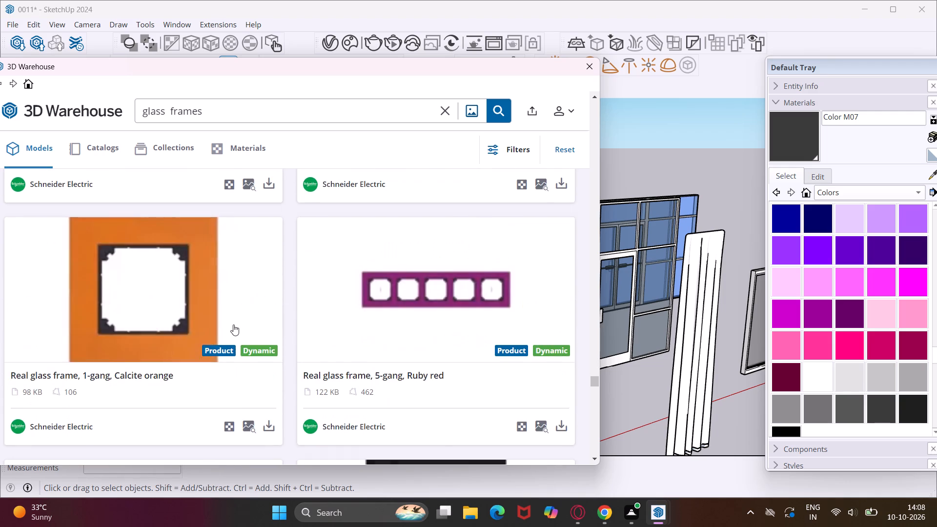
scroll(233, 324, "down", 20)
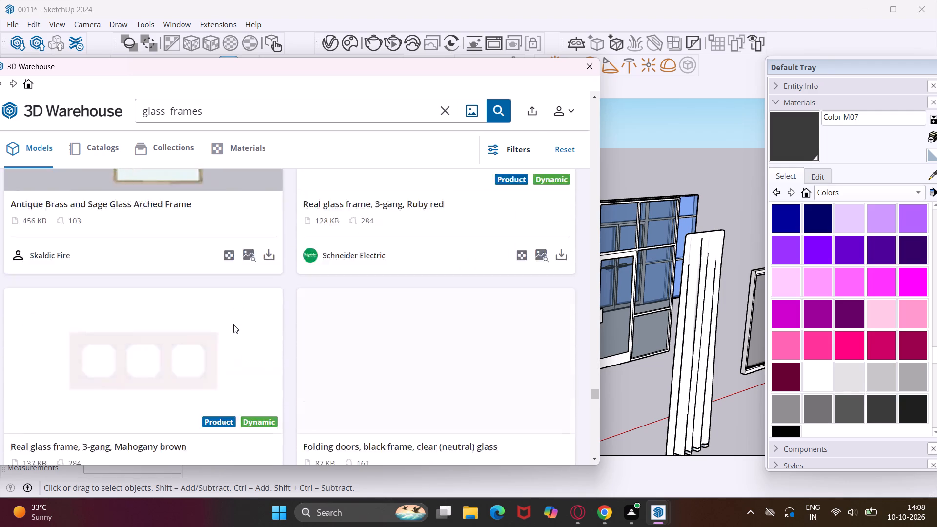
scroll(233, 324, "down", 15)
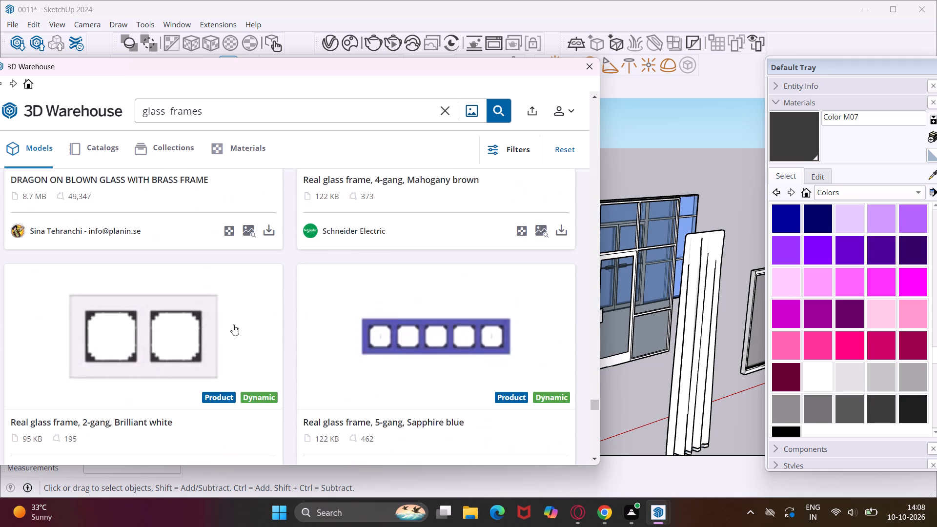
Examine the remainder of the batch for facade glazing, including the iron-framed glass wall and Fixed Glass with Aluminium Frame.
scroll(233, 324, "up", 5)
scroll(233, 324, "down", 8)
scroll(233, 324, "up", 2)
scroll(233, 324, "down", 3)
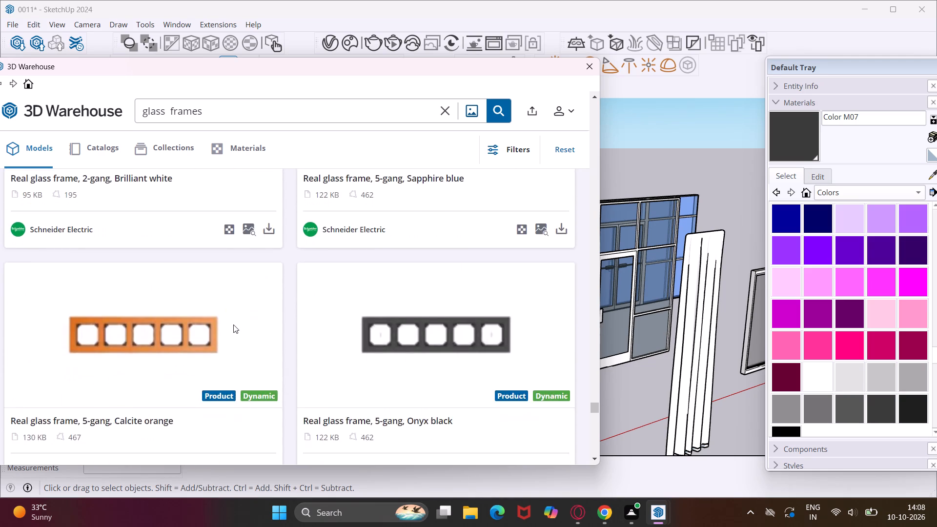
scroll(233, 324, "down", 20)
scroll(233, 324, "down", 5)
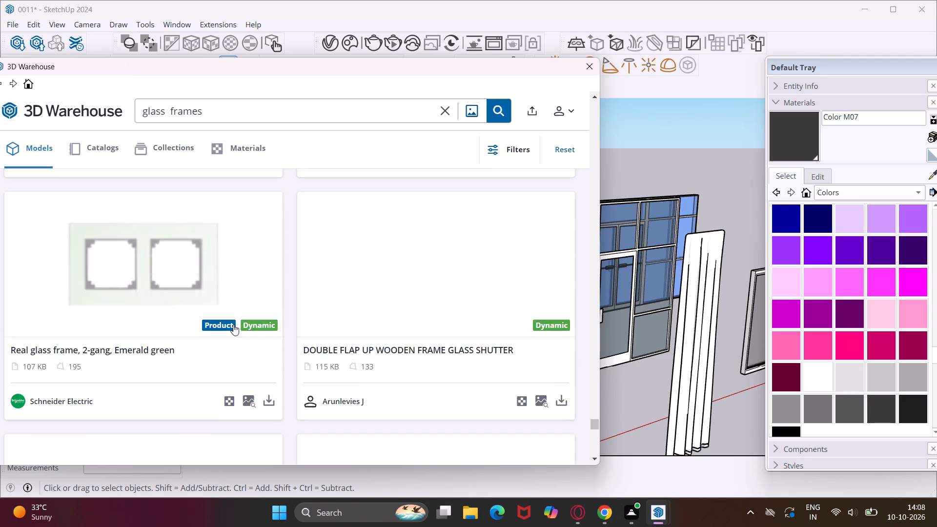
scroll(233, 324, "down", 18)
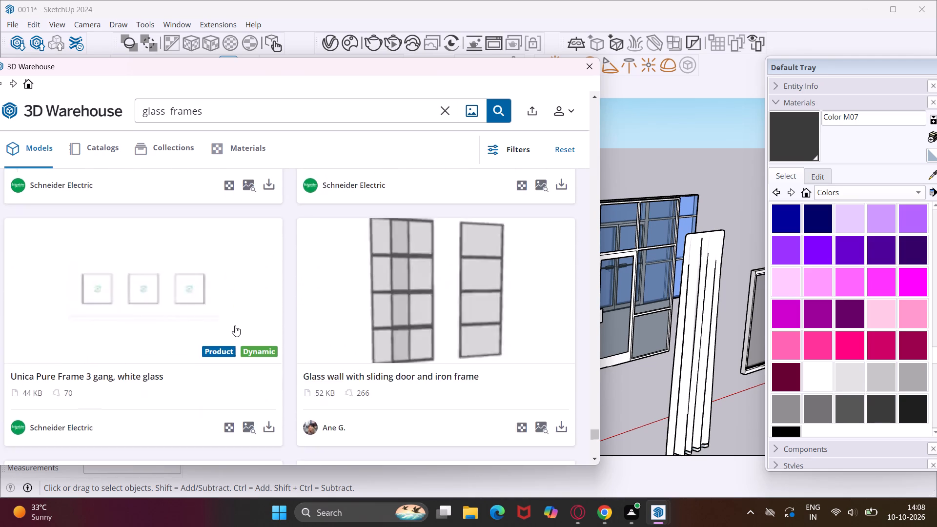
scroll(235, 325, "down", 7)
scroll(235, 325, "up", 1)
scroll(235, 325, "down", 10)
scroll(235, 325, "up", 1)
scroll(235, 325, "down", 5)
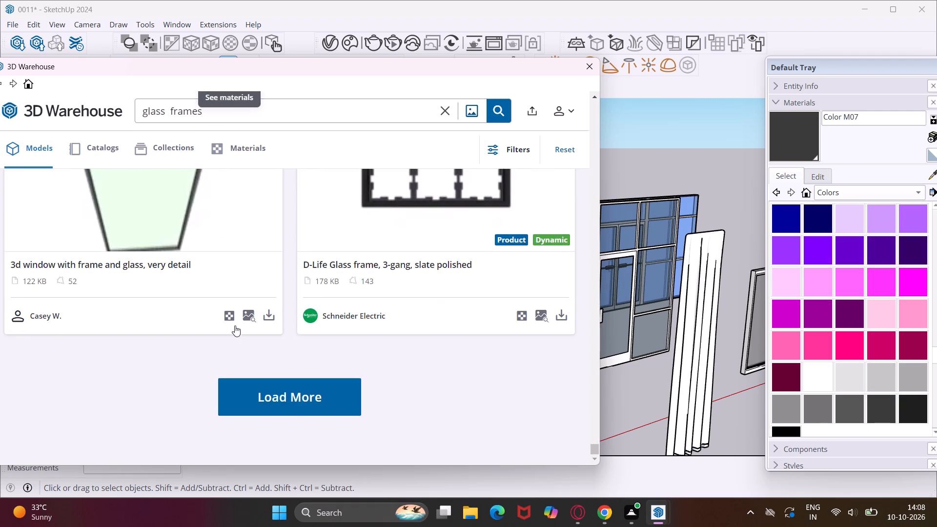
scroll(235, 325, "up", 6)
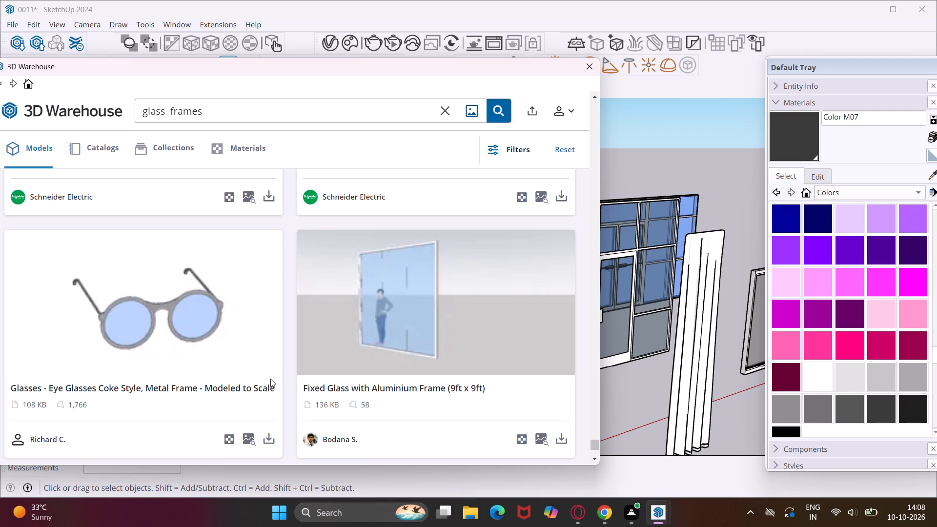
Load a further batch of "glass frames" models and look at its first framed doors.
scroll(270, 379, "down", 6)
left_click(264, 392)
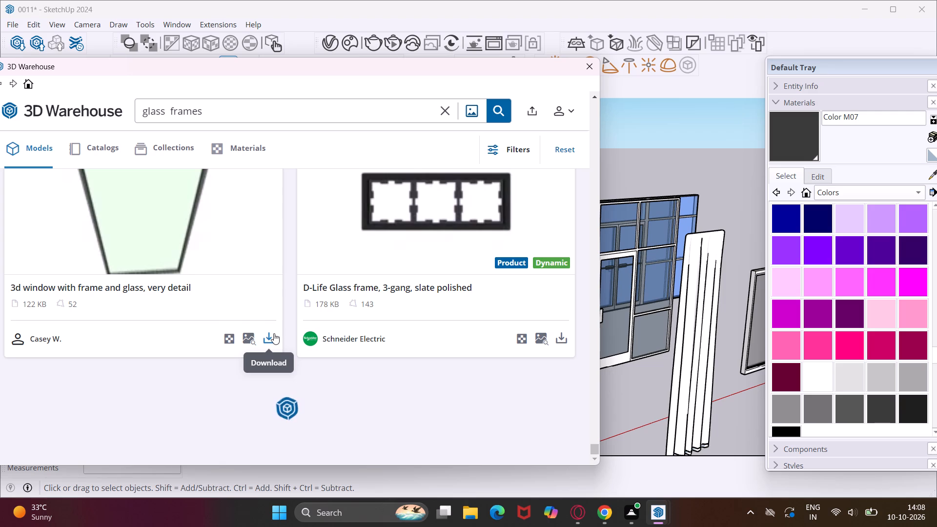
scroll(268, 292, "down", 5)
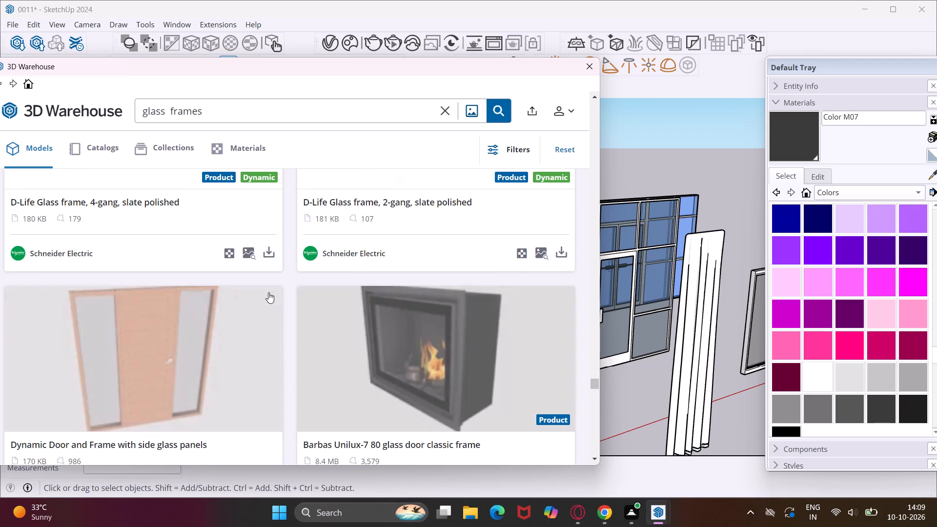
Search 3D Warehouse for "glass frames 8ft x 8ft" to narrow the models to the opening's size.
left_click(266, 108)
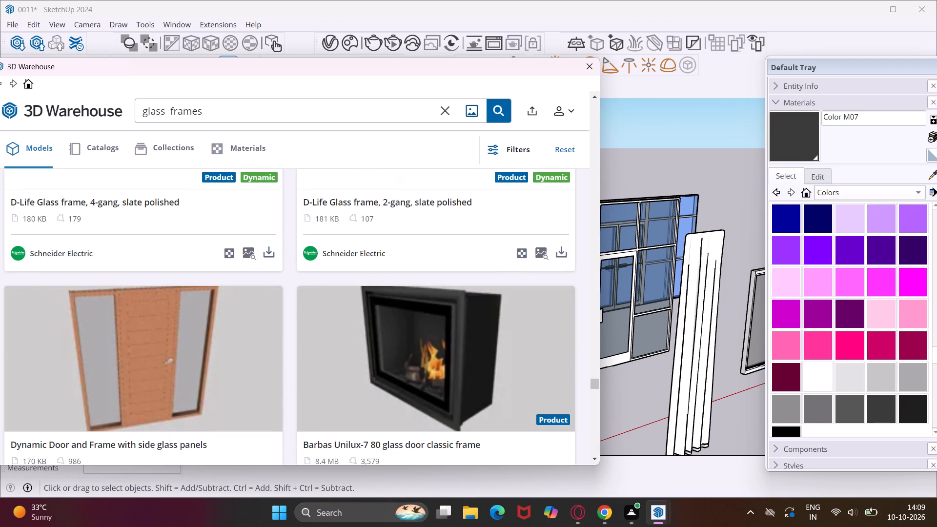
key("space")
key("8")
type("ft")
key("asterisk")
key("space")
key("BackSpace")
key("BackSpace")
key("space")
key("asterisk")
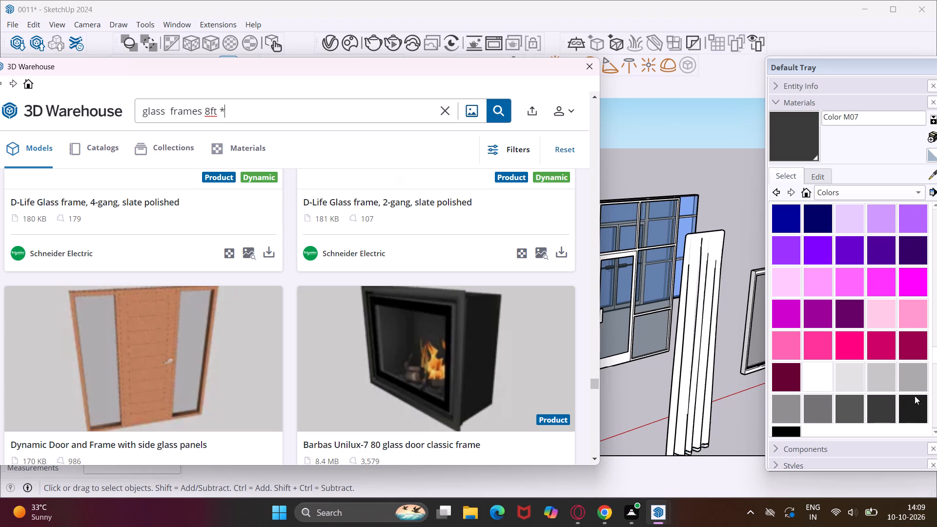
scroll(406, 319, "up", 3)
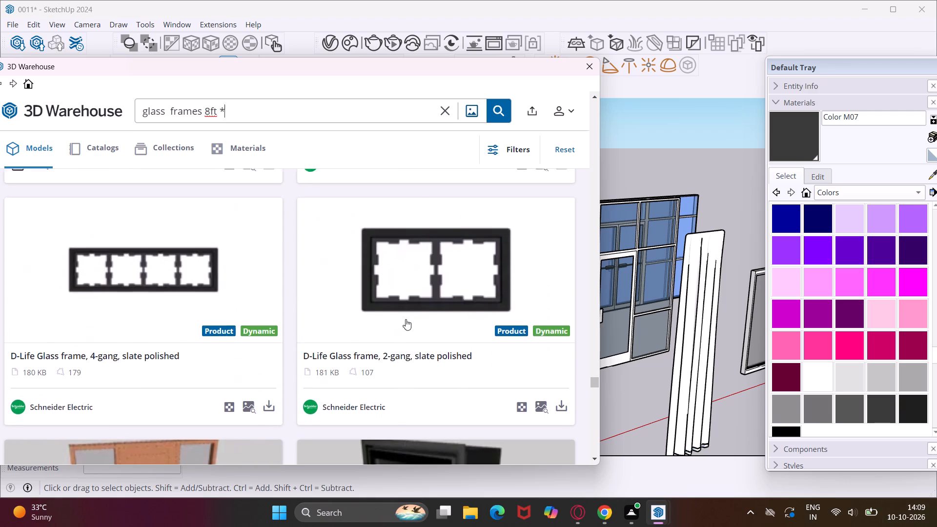
scroll(406, 319, "up", 7)
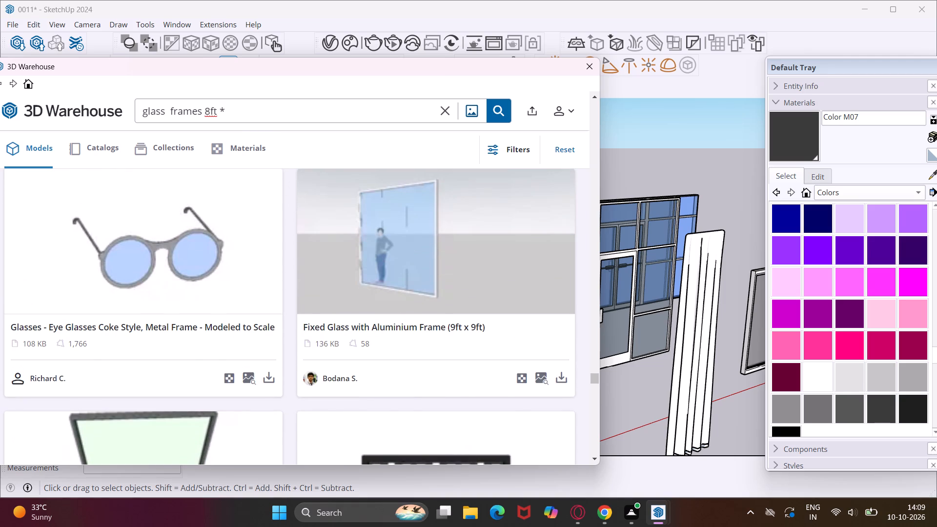
key("BackSpace")
key("x")
key("space")
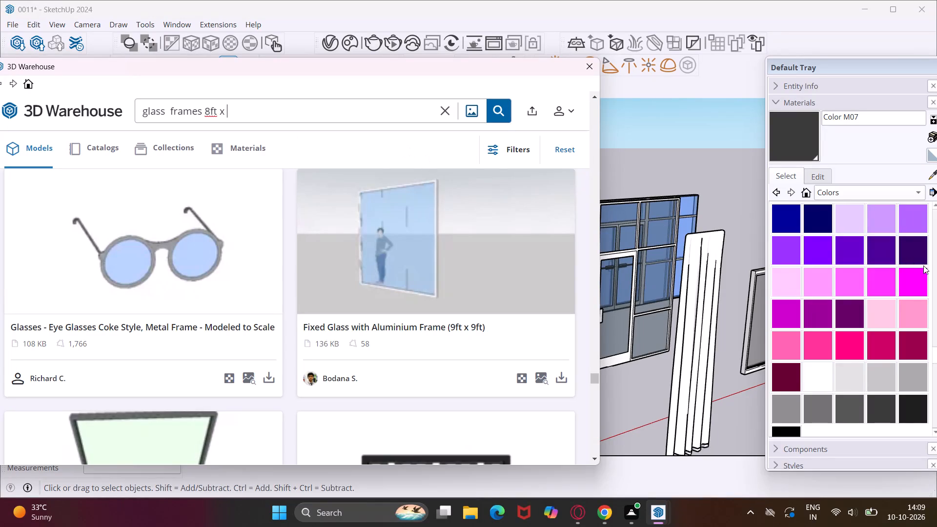
key("8")
type("ft")
key("Return")
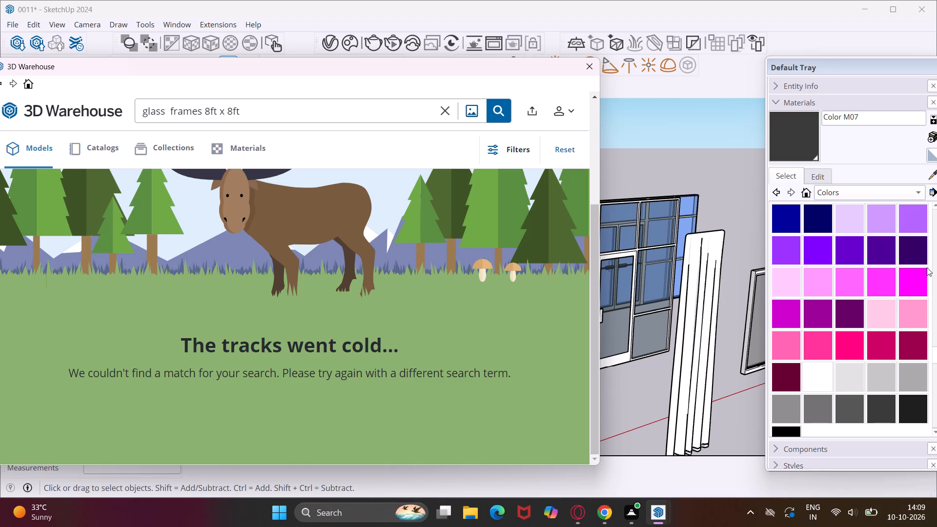
Remove the 8ft x 8ft size from the search term and close 3D Warehouse.
left_click(251, 112)
key("BackSpace")
key("BackSpace")
key("BackSpace")
key("BackSpace")
key("BackSpace")
key("BackSpace")
key("BackSpace")
key("BackSpace")
key("BackSpace")
left_click(582, 69)
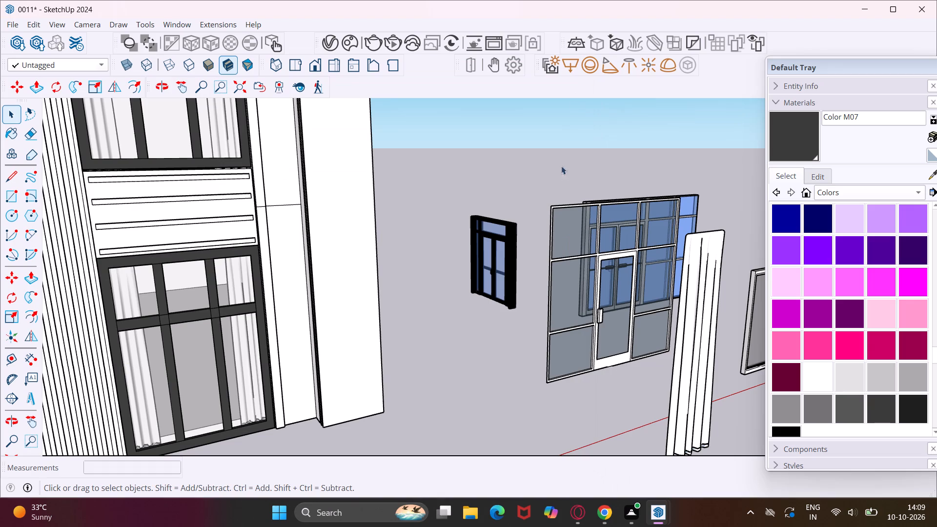
Scale the black-framed glass double door's thickness along the red axis to about 0.24.
middle_click_drag(579, 333, 605, 350)
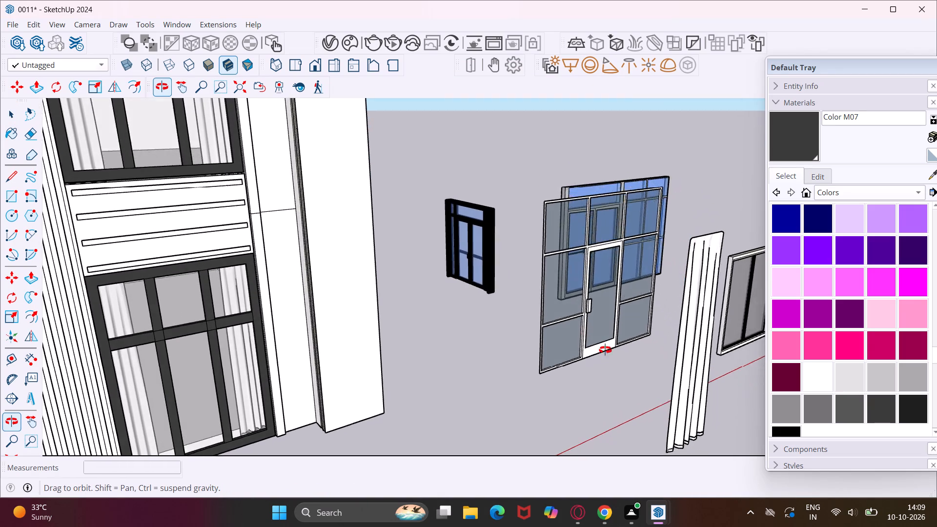
middle_click_drag(605, 350, 684, 363)
middle_click_drag(639, 310, 615, 314)
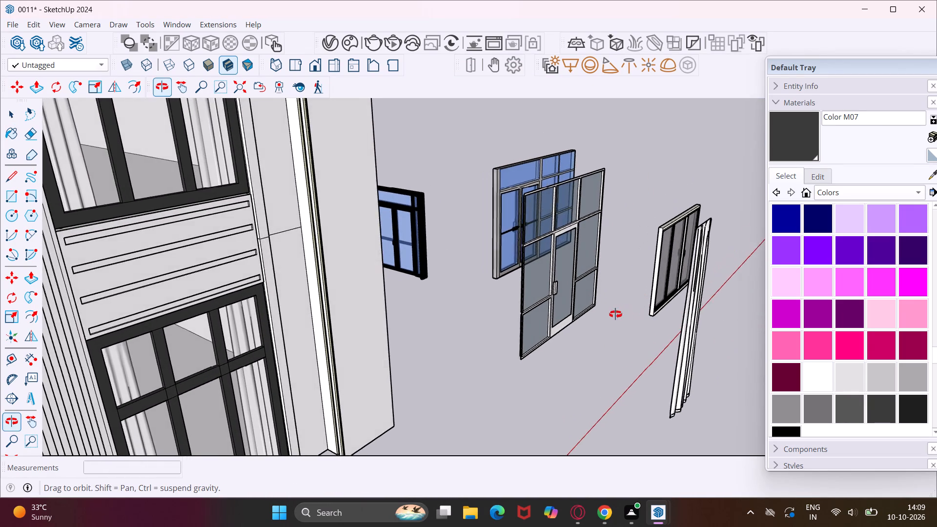
middle_click_drag(615, 314, 614, 314)
scroll(437, 255, "up", 6)
left_click(435, 255)
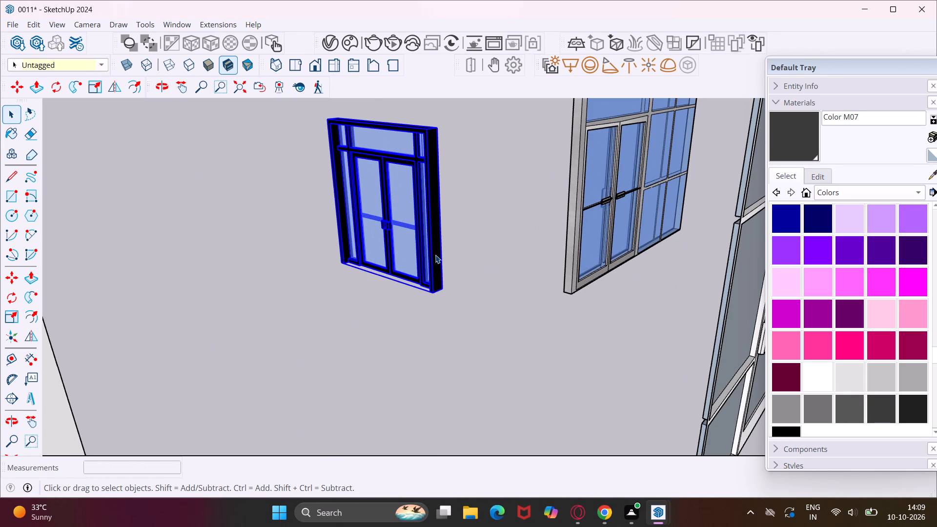
middle_click_drag(435, 255, 445, 260)
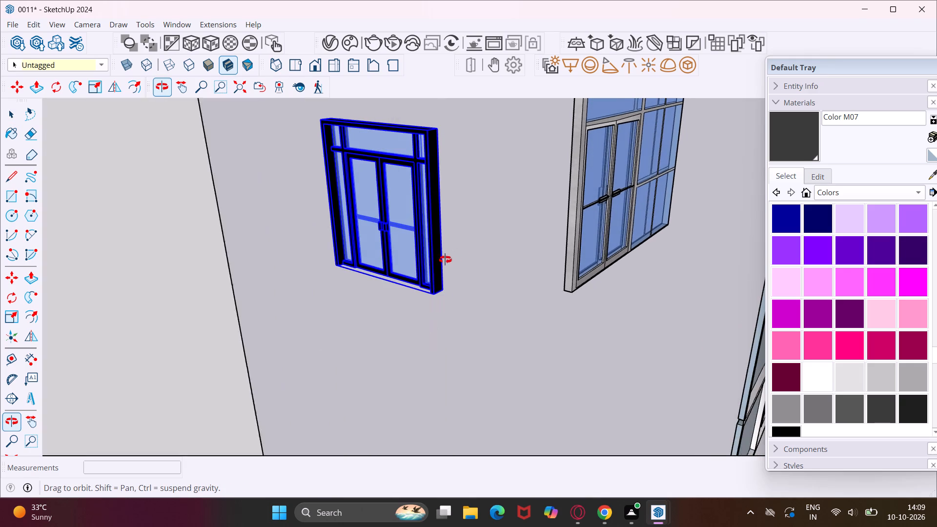
middle_click_drag(445, 260, 443, 260)
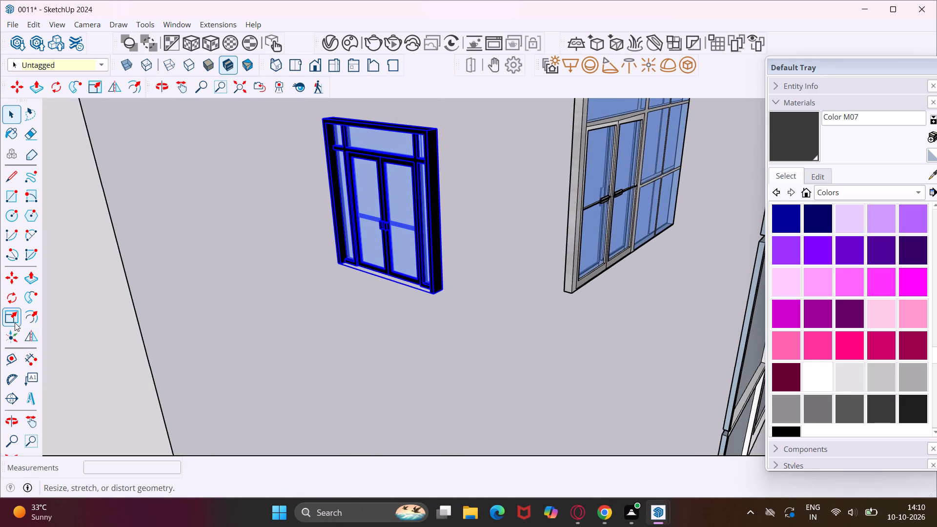
left_click(15, 321)
left_click(381, 206)
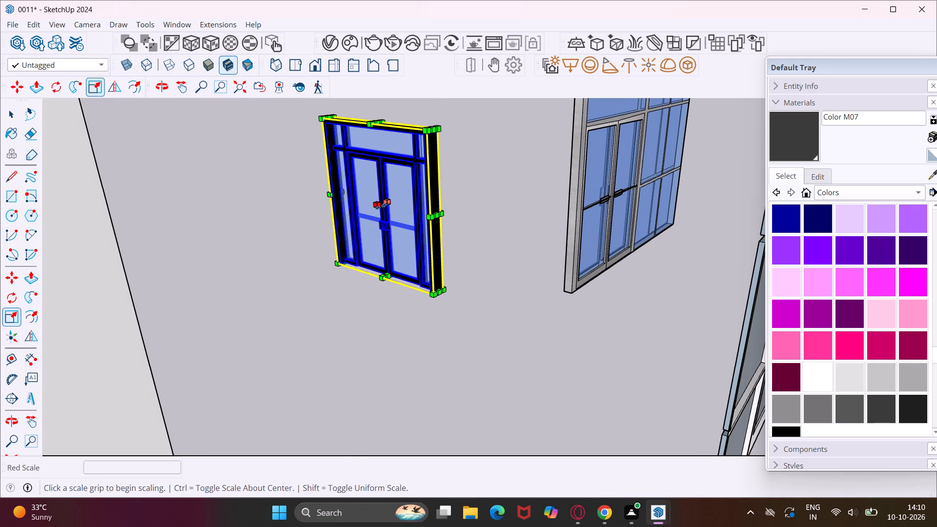
scroll(384, 204, "up", 8)
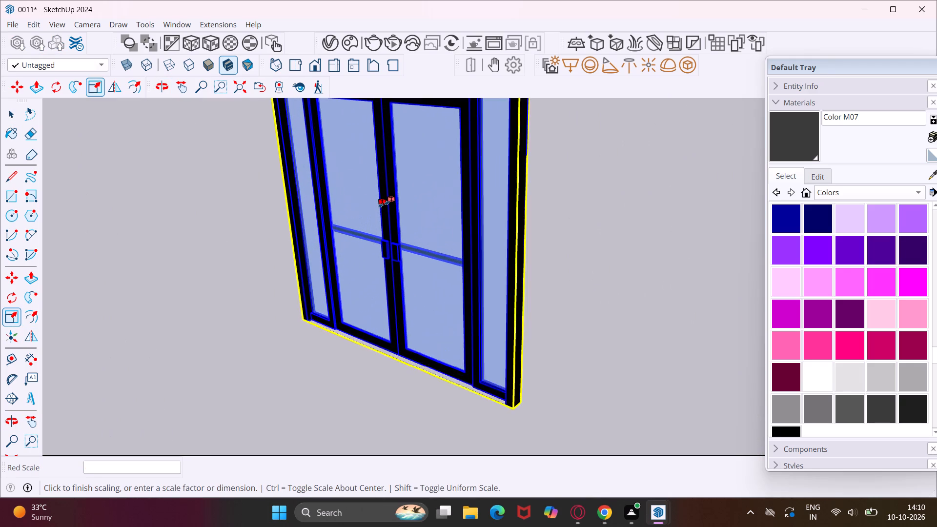
scroll(384, 204, "up", 3)
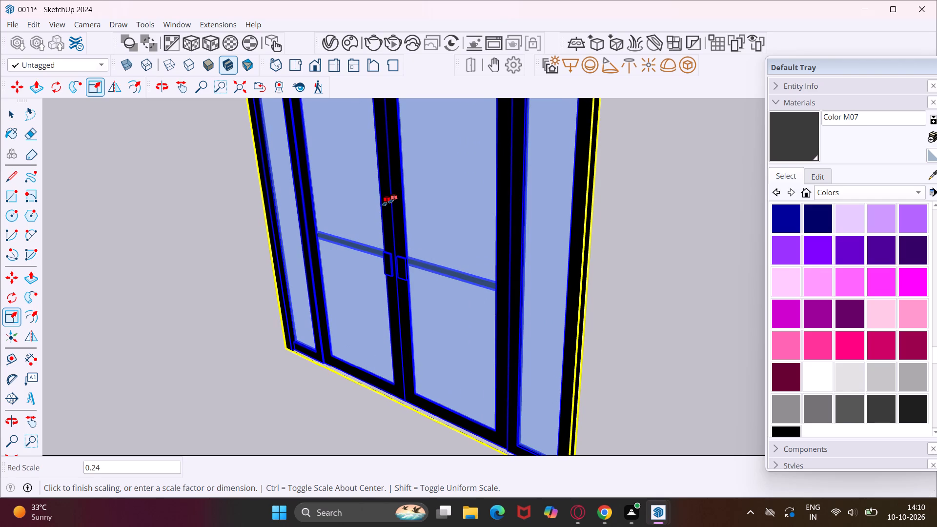
left_click(387, 203)
Scale the black-framed double door's width along the green axis to 8'.
scroll(396, 214, "down", 1)
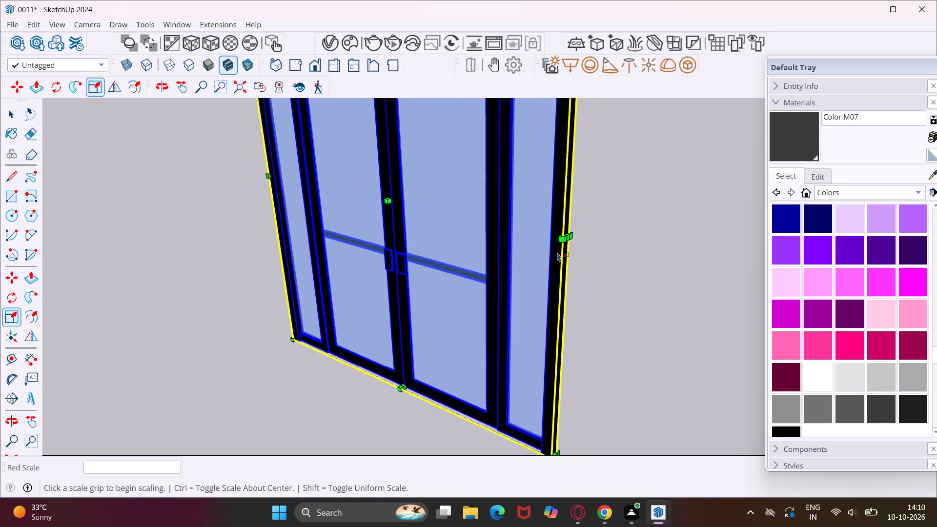
scroll(562, 233, "up", 7)
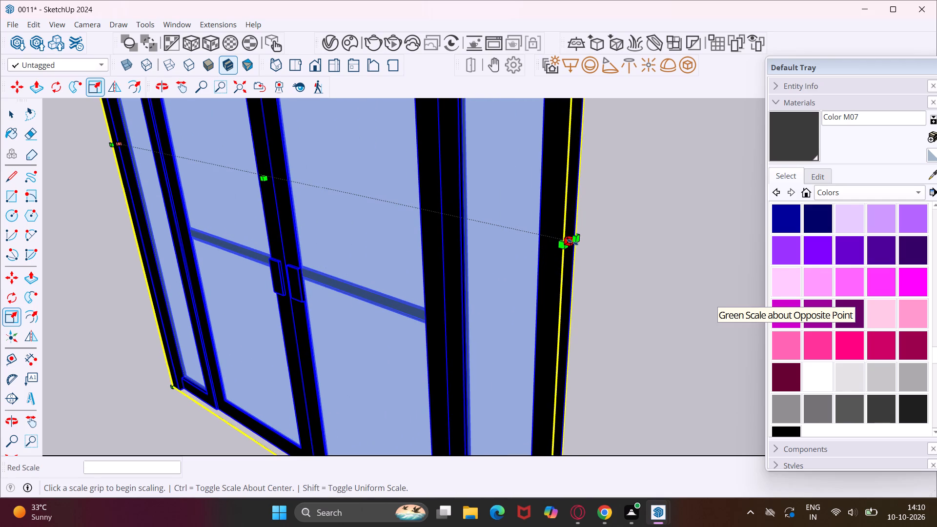
left_click(572, 242)
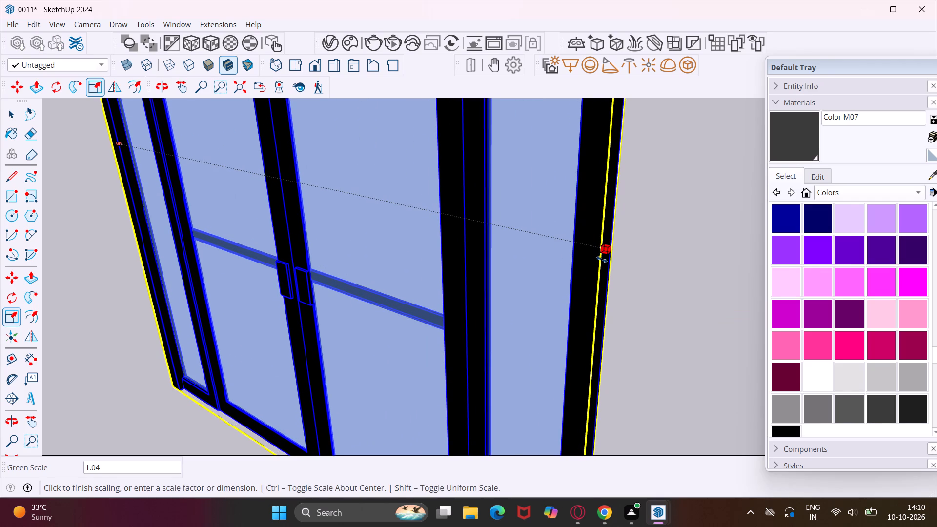
type("8'")
key("Return")
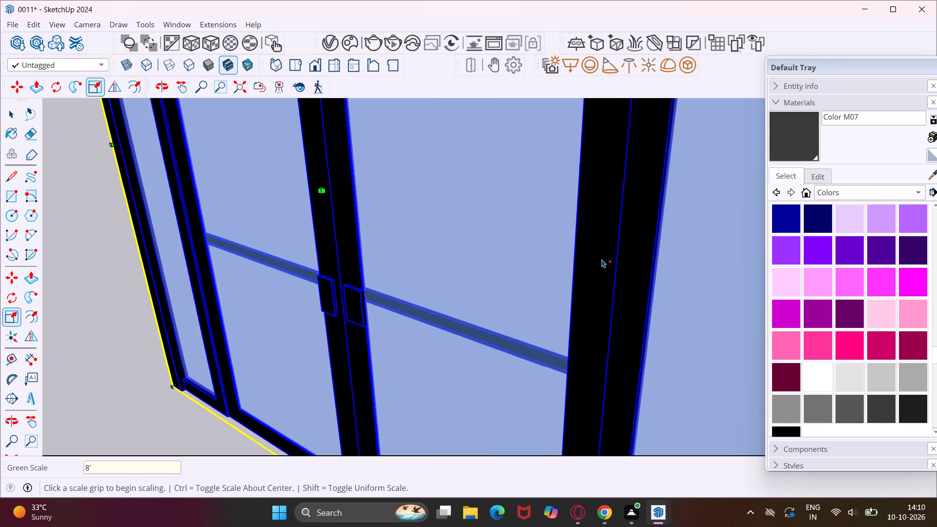
Scale the black-framed glass double door's height along the blue axis to 7'.
scroll(520, 233, "down", 5)
scroll(394, 226, "down", 8)
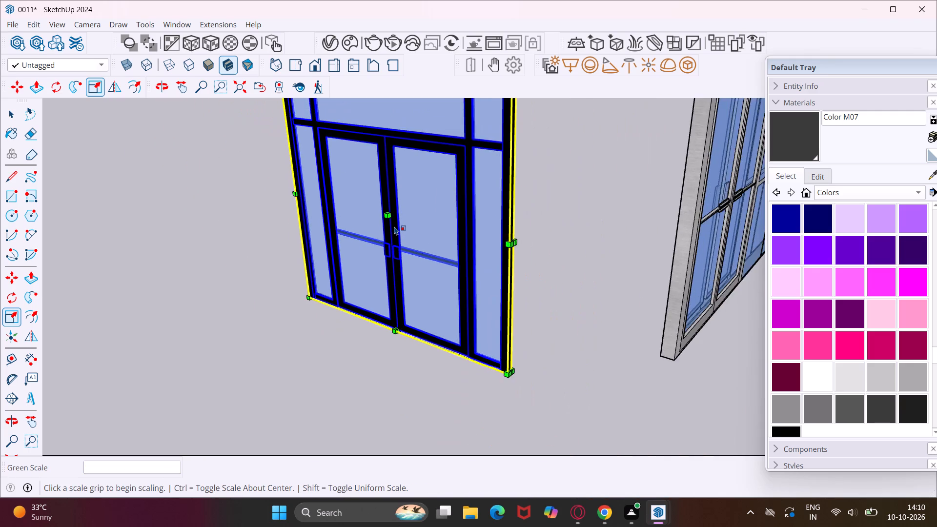
scroll(394, 226, "down", 8)
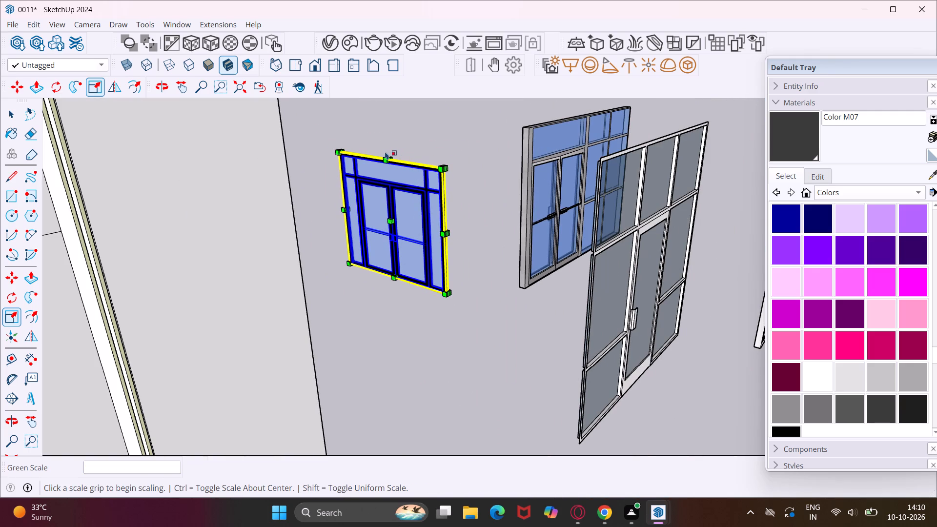
scroll(388, 159, "up", 18)
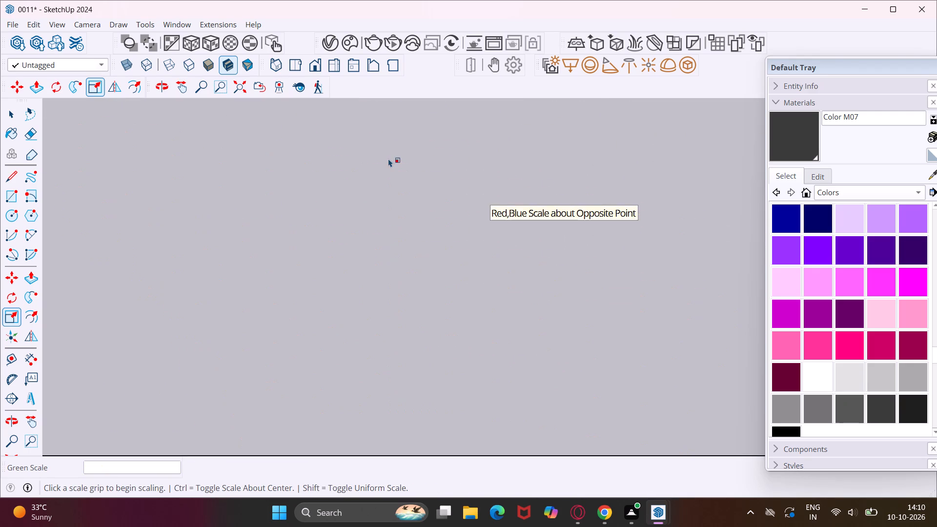
scroll(364, 198, "down", 5)
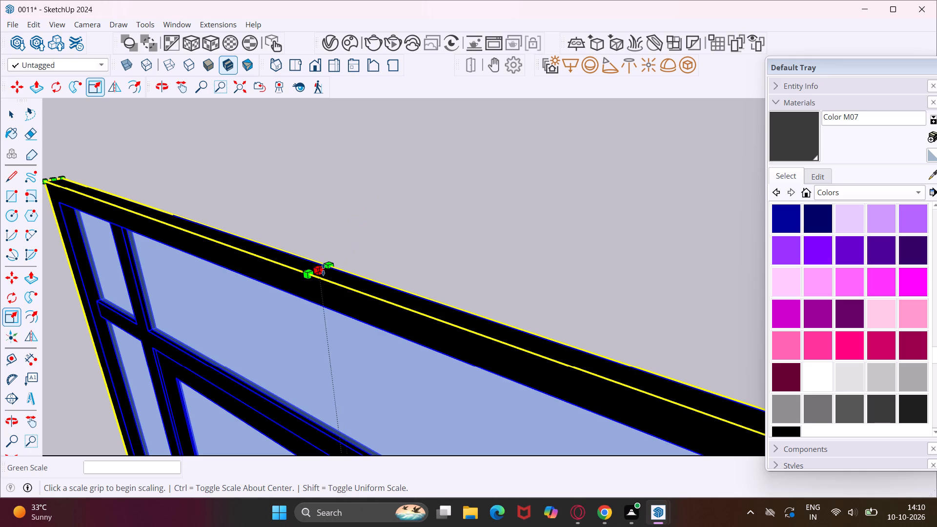
left_click(323, 269)
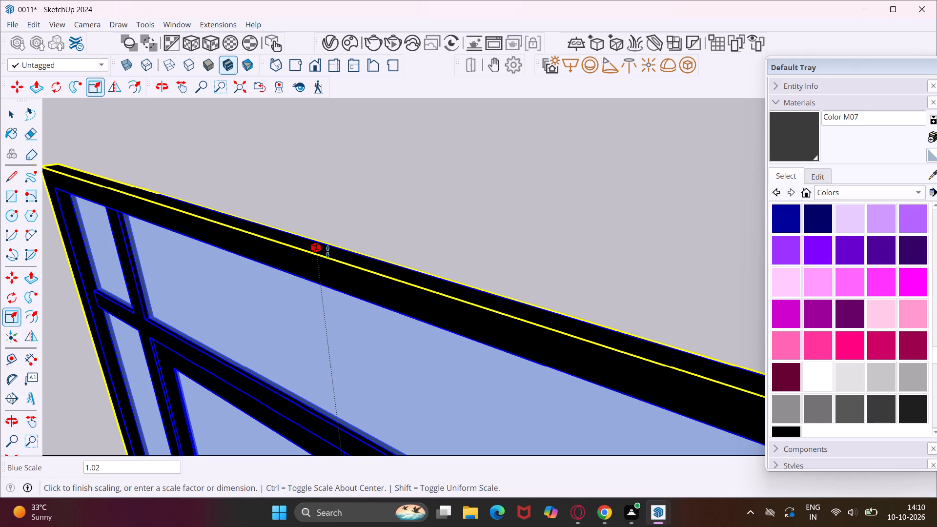
type("7'")
key("Return")
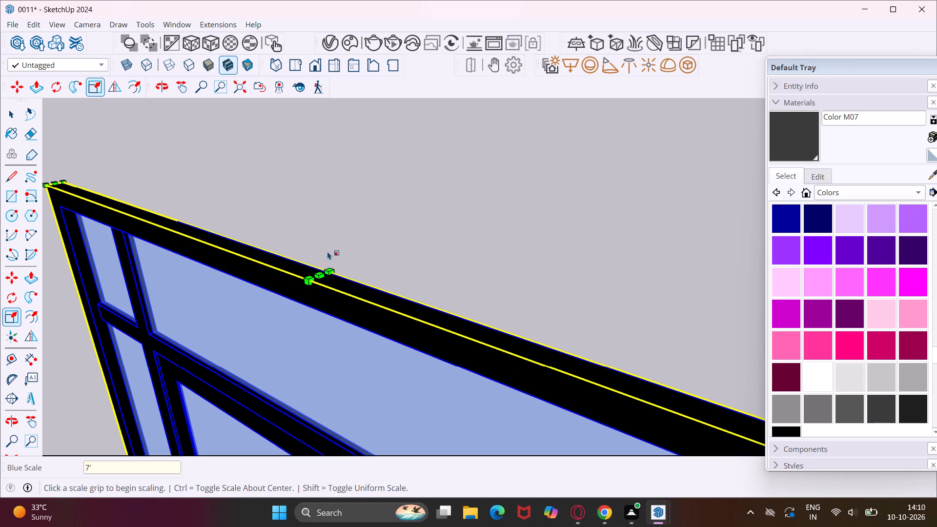
Move the black-framed double door by its top corner about 46' 5" to the open ground in front of the building's entrance.
scroll(332, 250, "down", 6)
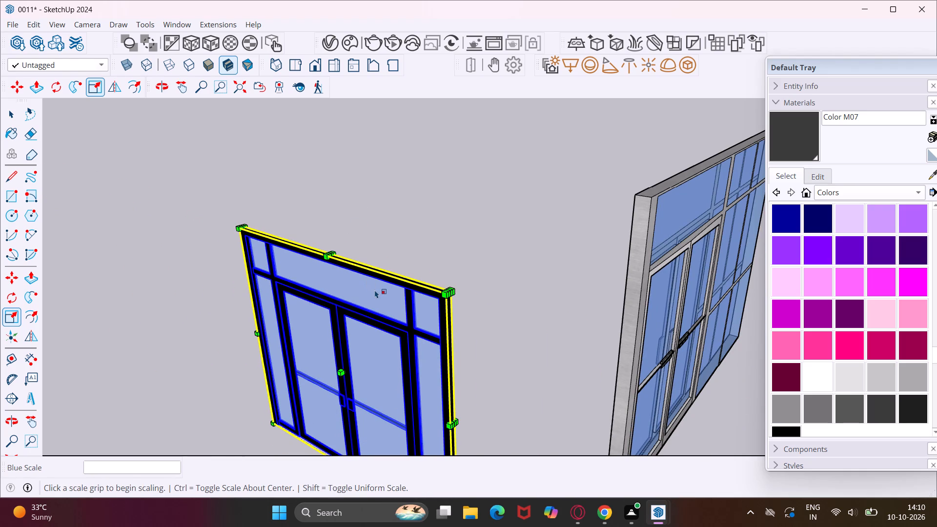
key("m")
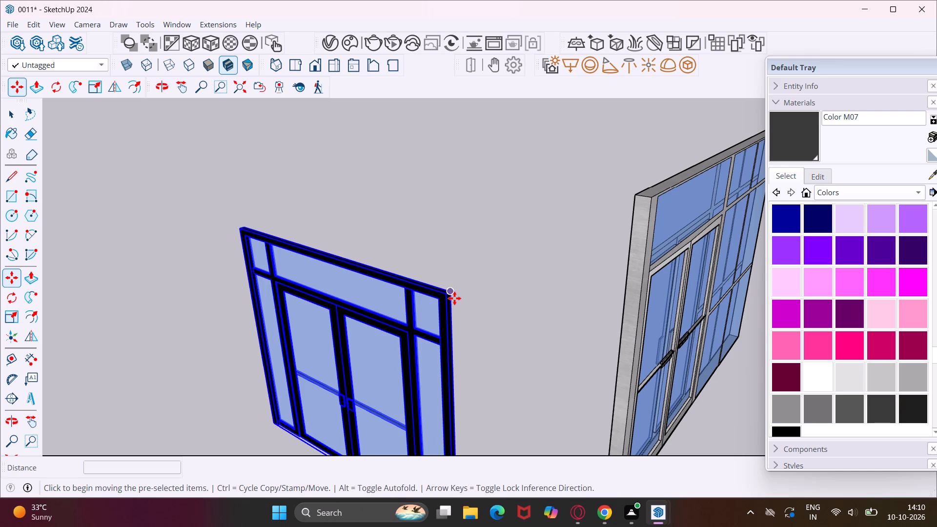
scroll(454, 298, "up", 7)
scroll(454, 298, "down", 3)
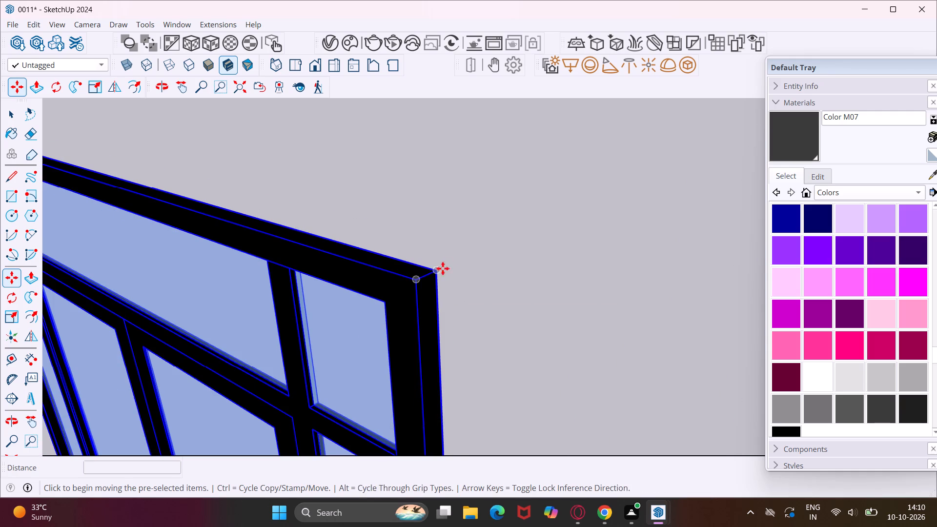
left_click(415, 278)
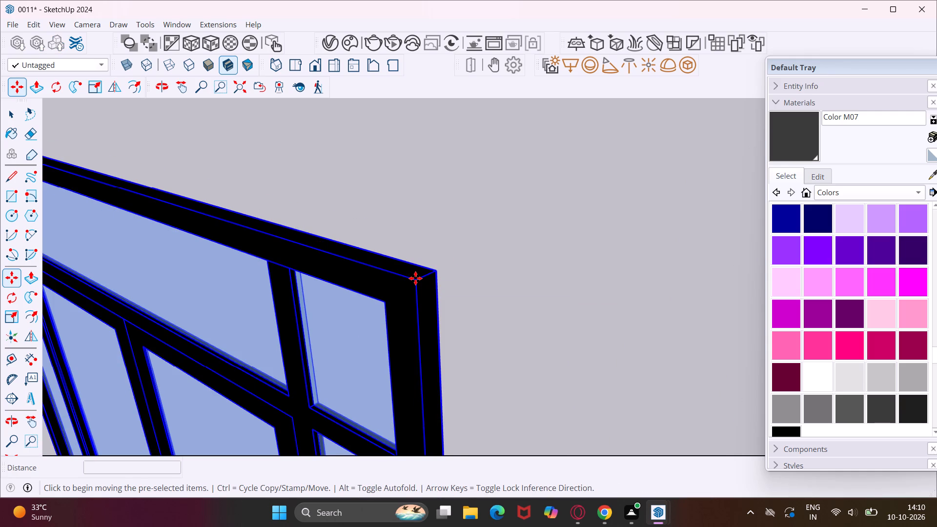
scroll(415, 278, "down", 16)
scroll(415, 279, "down", 10)
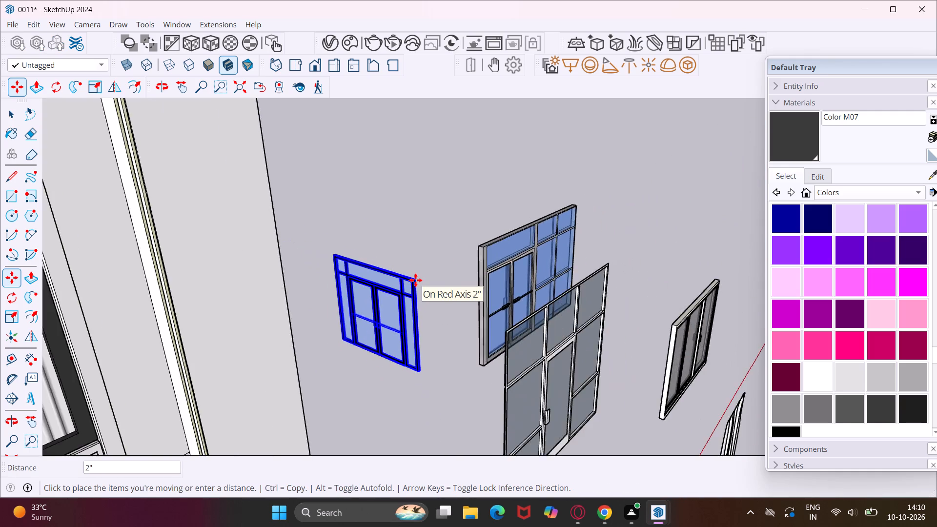
scroll(415, 280, "down", 17)
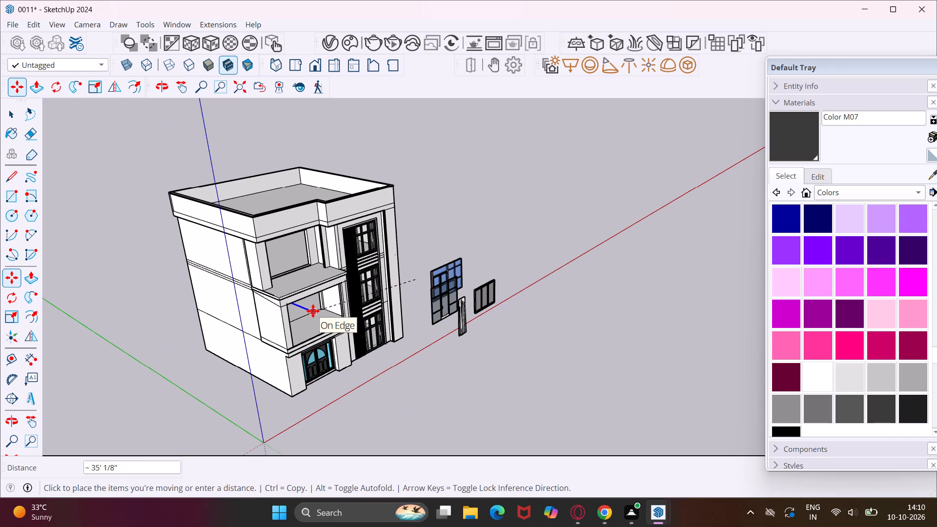
left_click(389, 372)
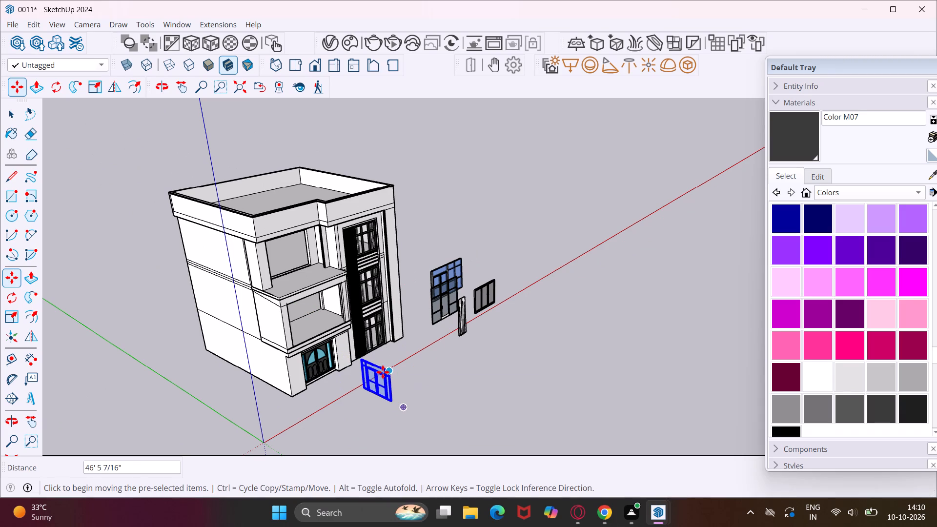
Rotate the black-framed double door 90 degrees in the ground plane, parallel to the front facade.
left_click(20, 294)
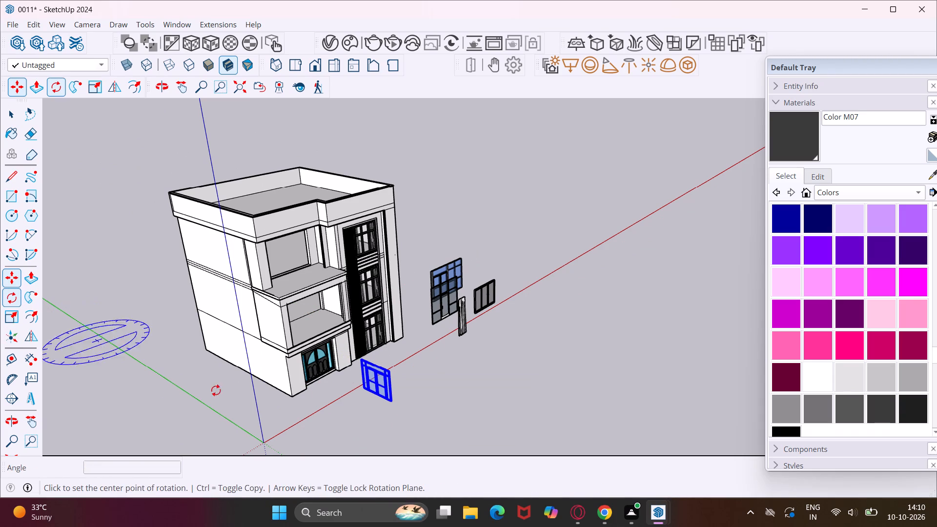
left_click(408, 411)
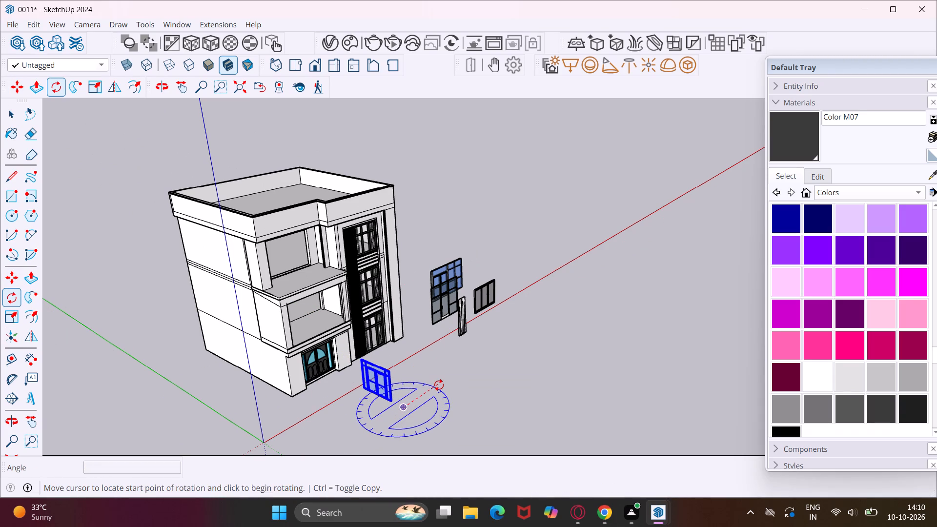
left_click(439, 385)
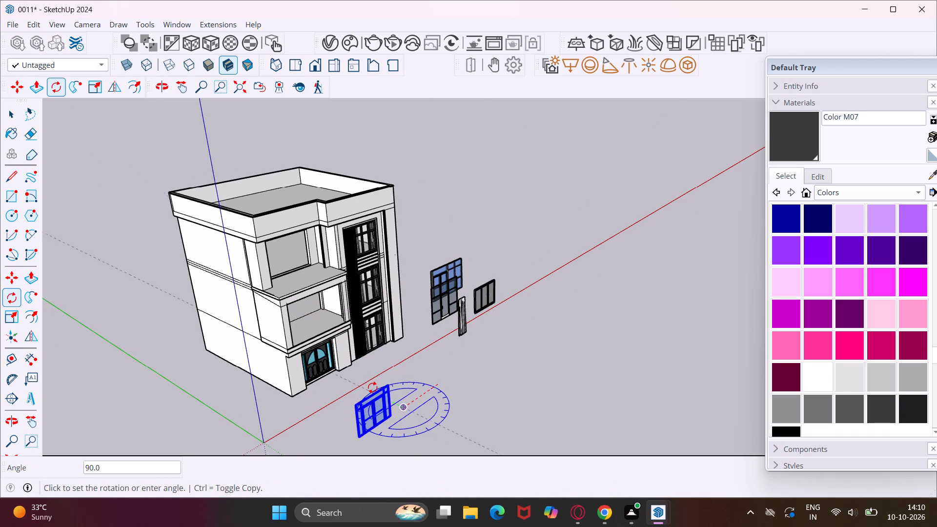
left_click(372, 387)
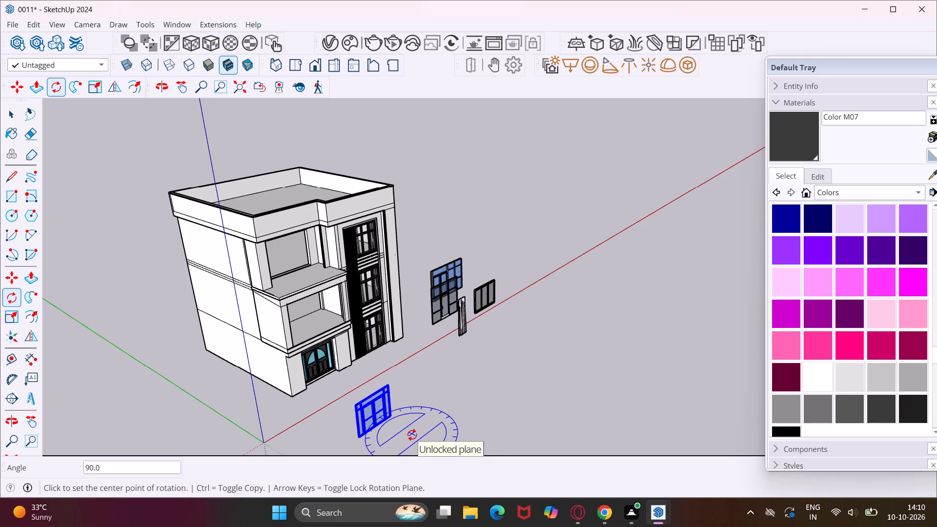
Move the double door by its bottom corner onto the floor corner of the opening above the entrance, beside the bookshelf, about 30' 7" away.
key("m")
scroll(354, 440, "up", 15)
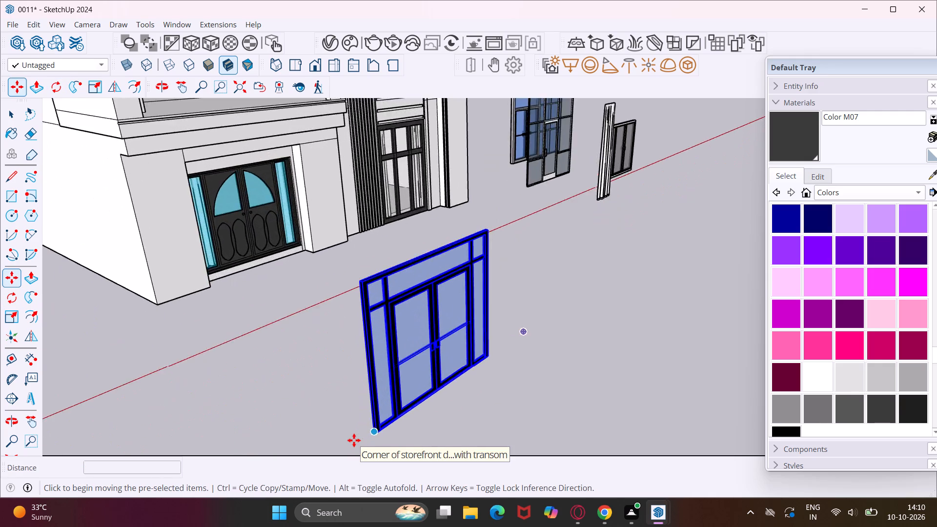
scroll(354, 440, "up", 10)
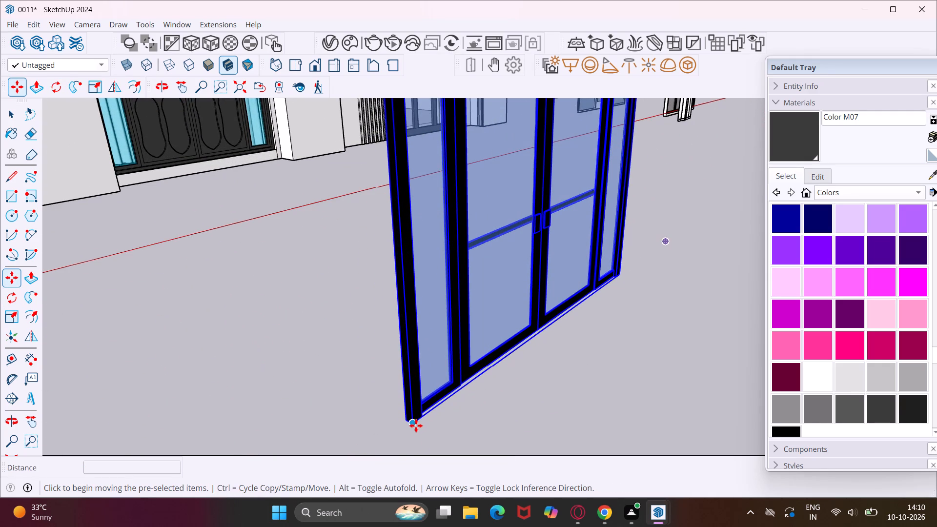
left_click(411, 426)
scroll(405, 427, "down", 12)
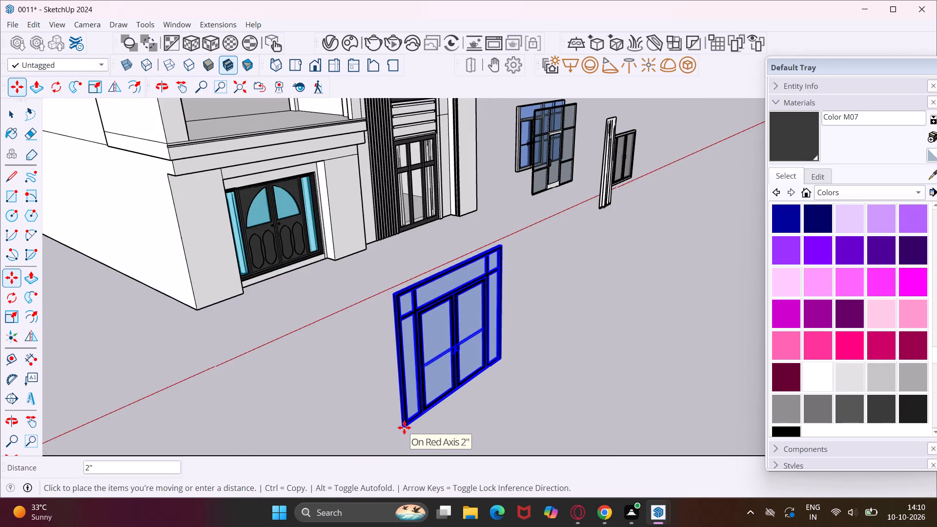
scroll(404, 427, "down", 5)
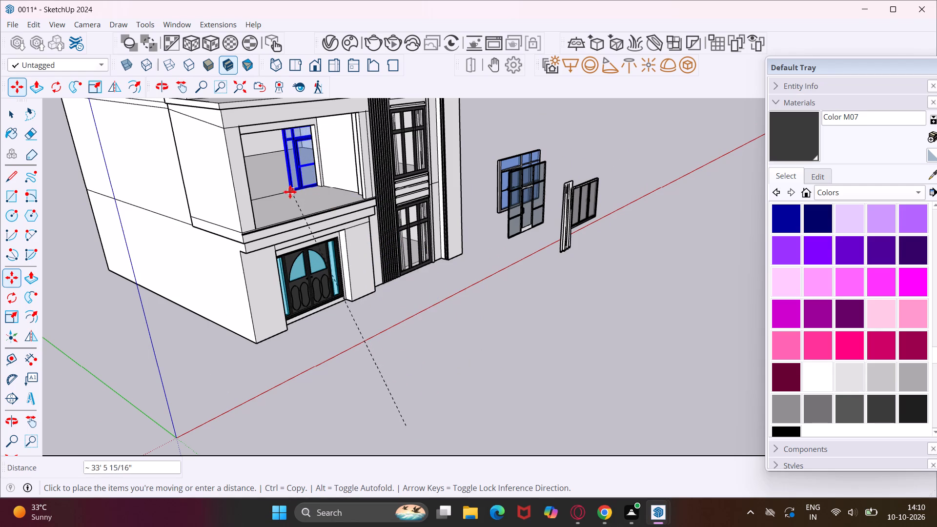
scroll(288, 192, "up", 8)
middle_click_drag(288, 192, 225, 206)
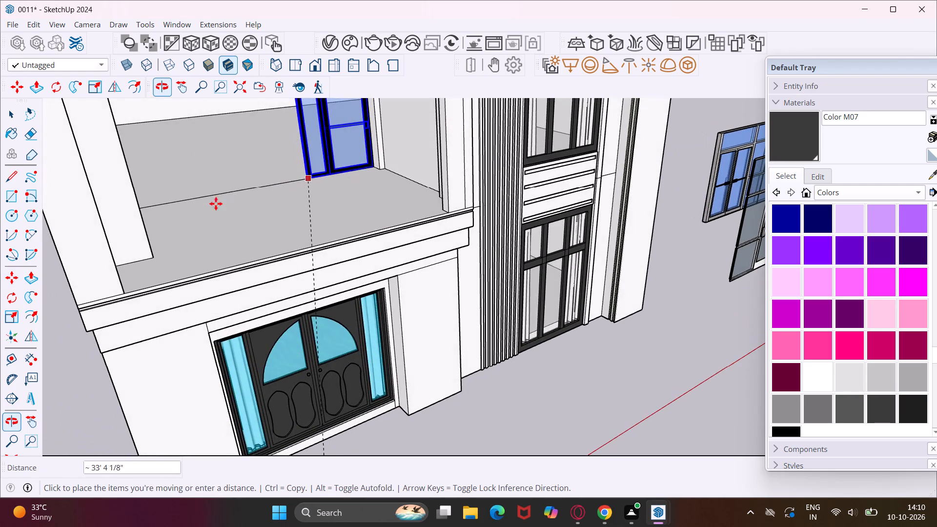
middle_click_drag(168, 192, 148, 196)
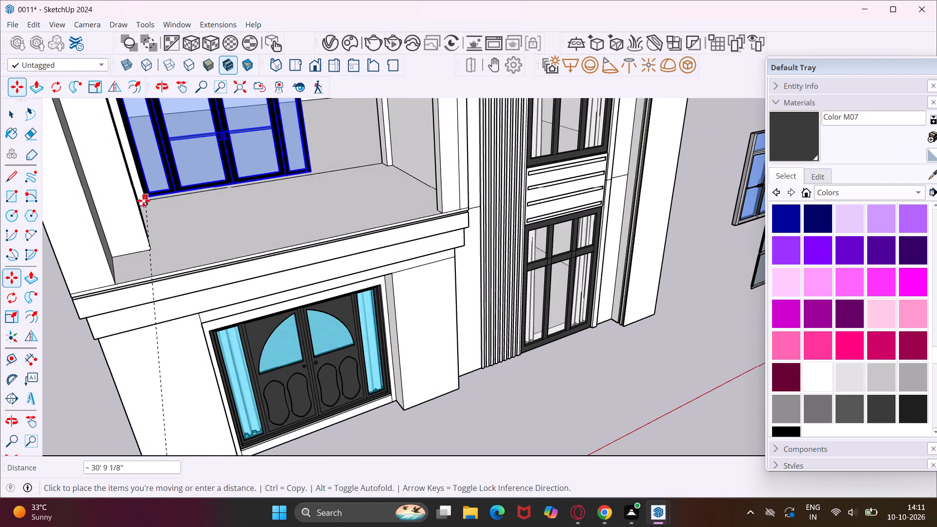
scroll(146, 206, "up", 18)
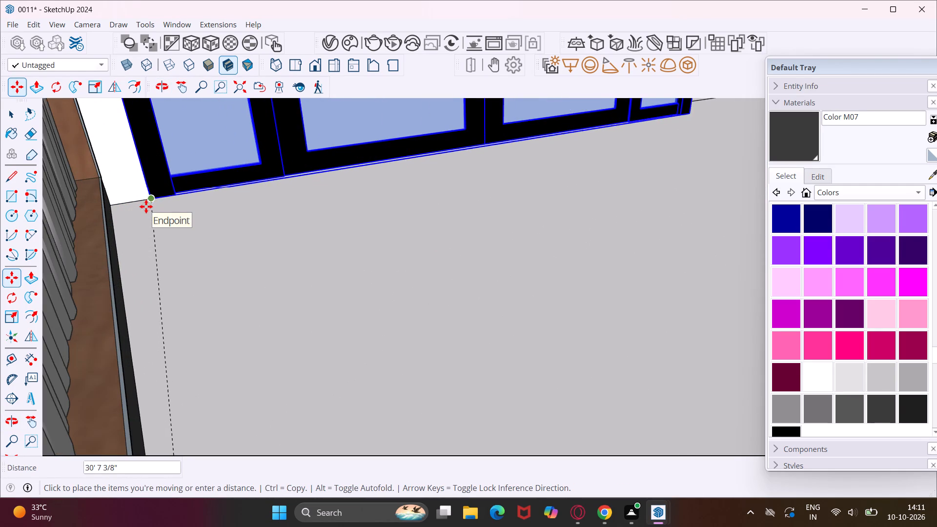
scroll(152, 195, "up", 7)
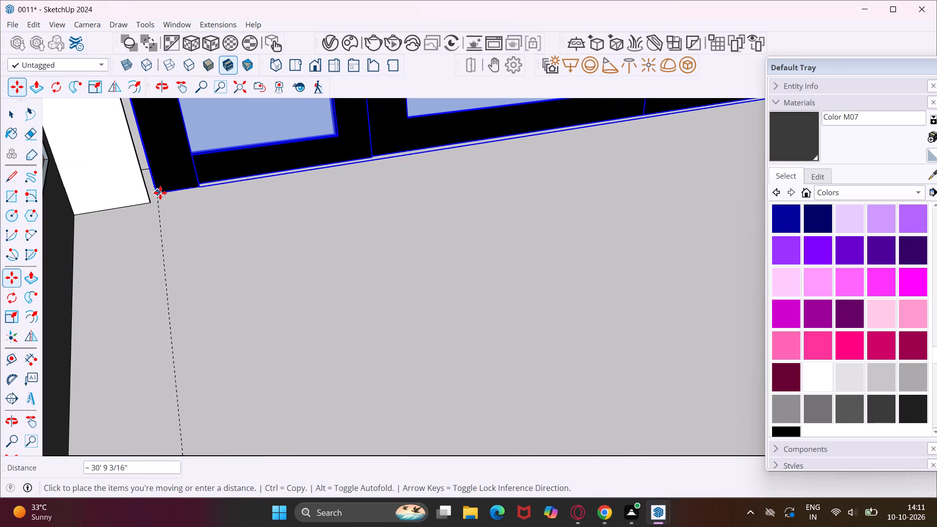
left_click(147, 202)
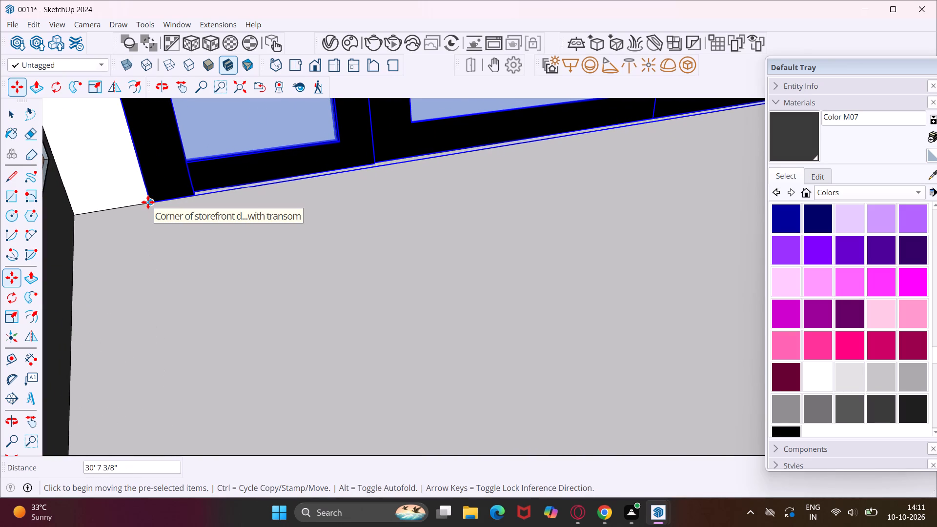
Scale the placed double door's width along the green axis by about 1.58 toward the opening's far side wall.
scroll(148, 202, "down", 11)
middle_click_drag(191, 227, 164, 173)
scroll(164, 173, "down", 9)
middle_click_drag(239, 199, 183, 231)
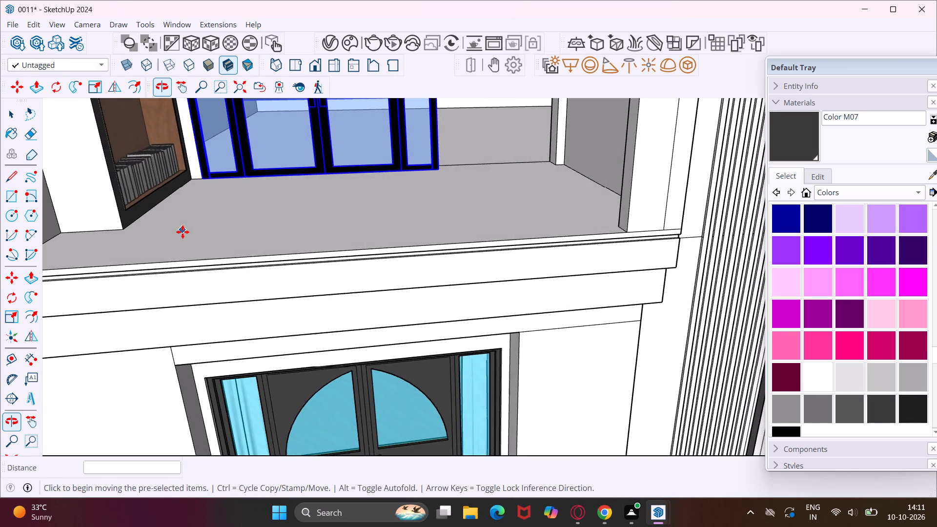
scroll(178, 230, "down", 14)
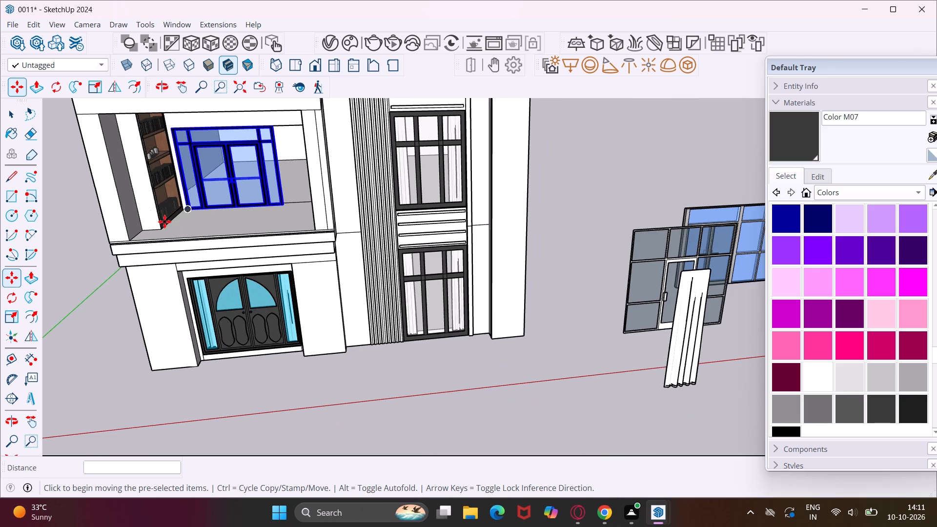
left_click(17, 312)
scroll(282, 168, "up", 3)
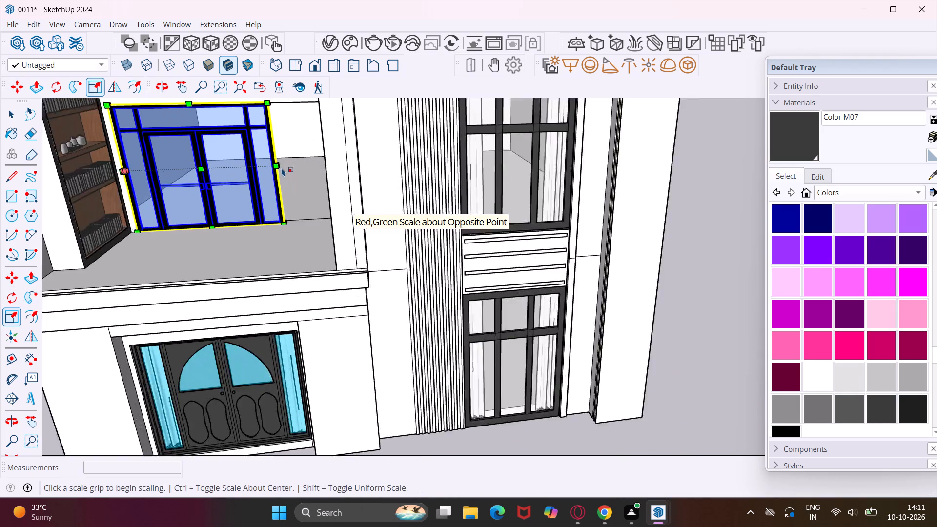
scroll(282, 168, "up", 9)
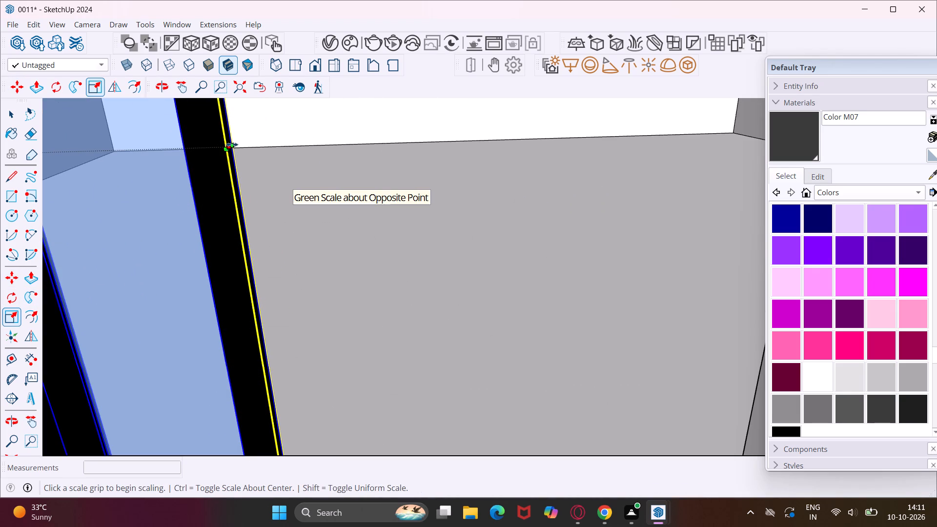
left_click(232, 144)
scroll(265, 163, "down", 13)
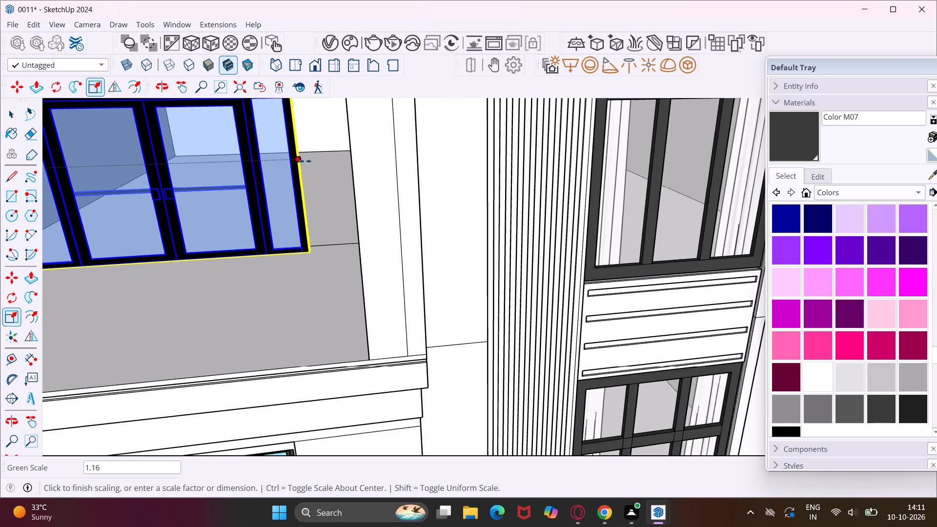
middle_click_drag(311, 161, 388, 166)
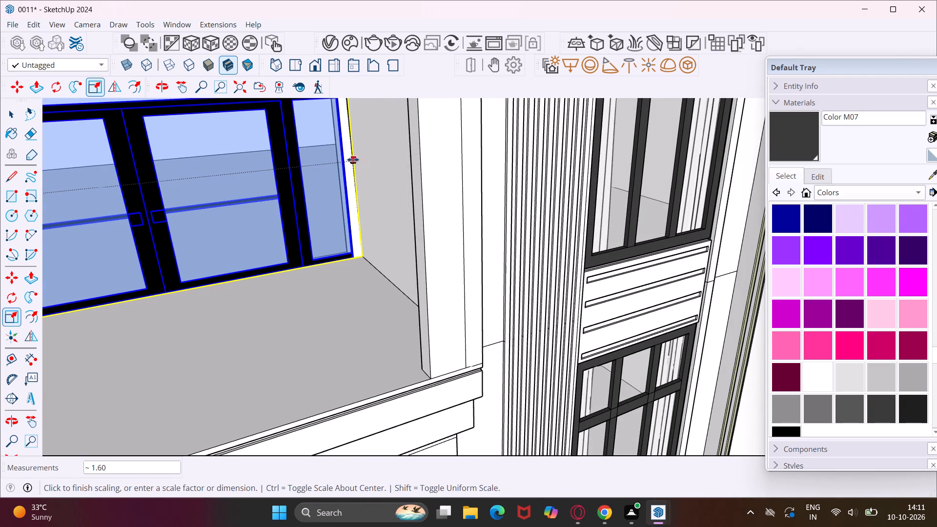
scroll(349, 160, "up", 7)
left_click(349, 160)
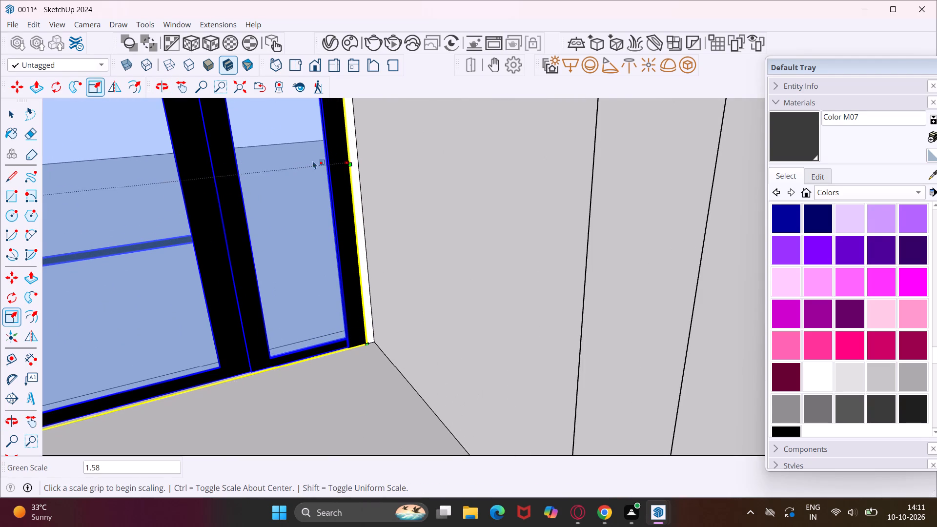
scroll(272, 169, "down", 11)
middle_click_drag(139, 217, 195, 228)
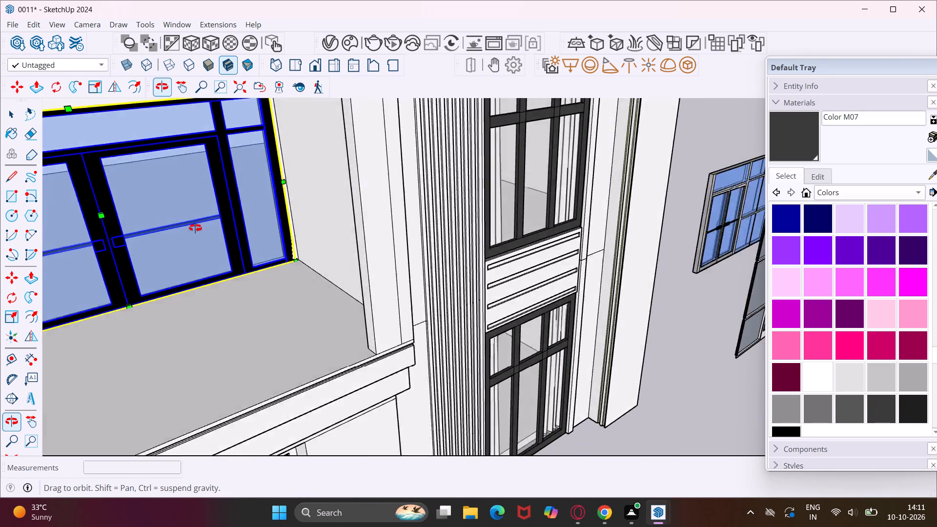
middle_click_drag(195, 228, 251, 234)
scroll(240, 231, "down", 8)
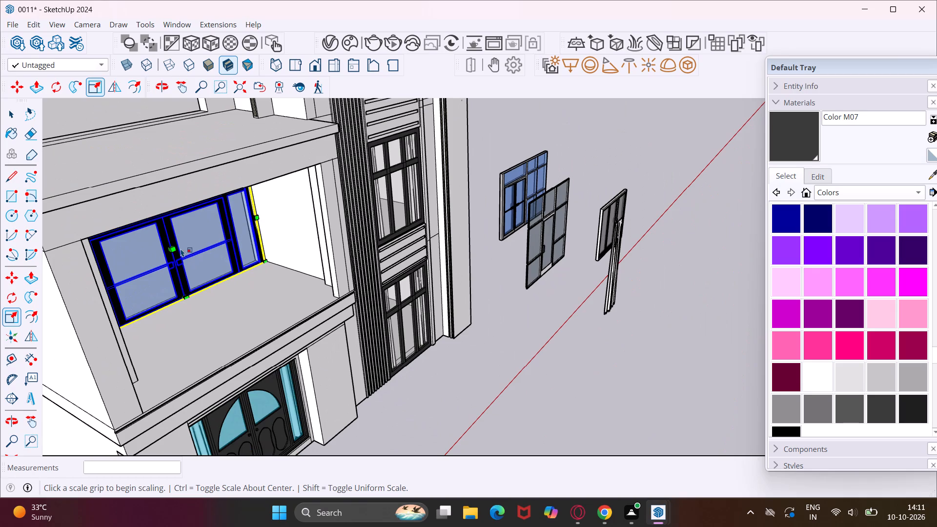
Examine how the scaled black-framed double door fits the opening above the entrance, and clear the selection.
scroll(180, 248, "up", 4)
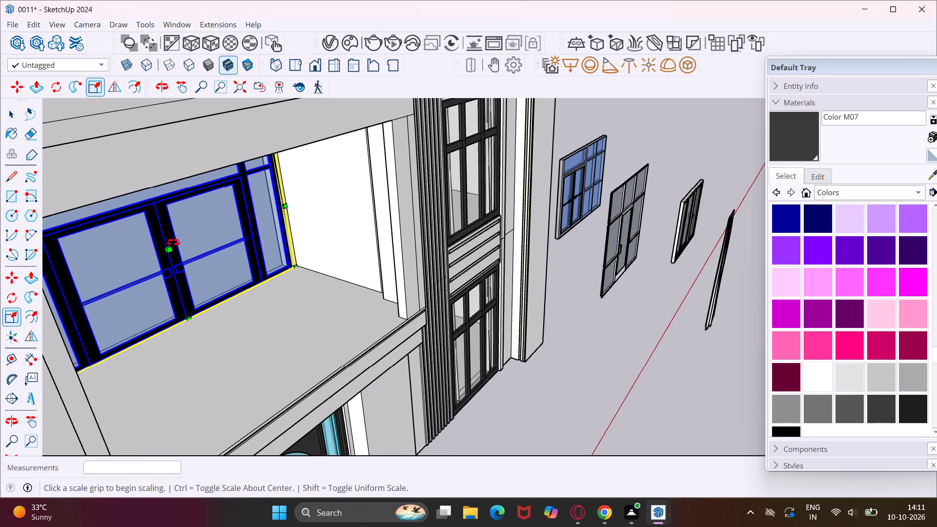
middle_click_drag(175, 244, 127, 193)
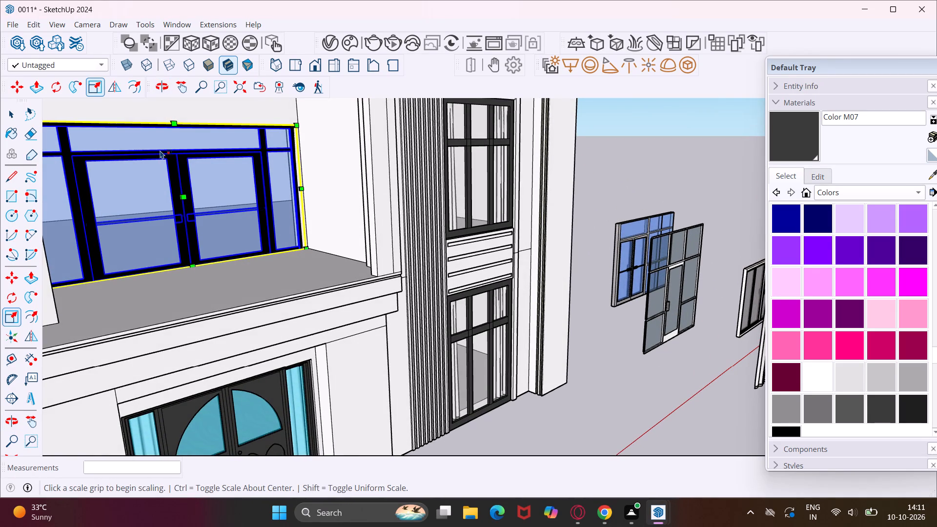
middle_click_drag(160, 150, 210, 184)
scroll(160, 150, "down", 1)
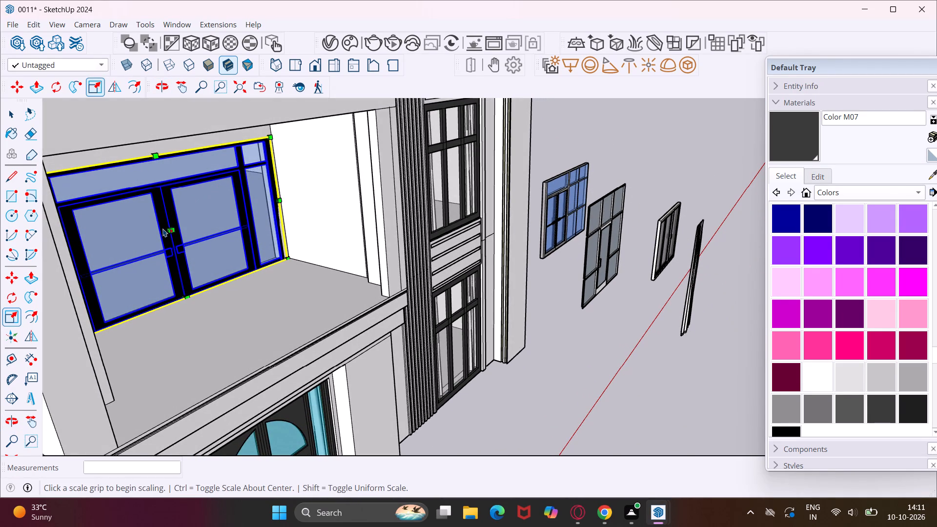
middle_click_drag(163, 228, 91, 231)
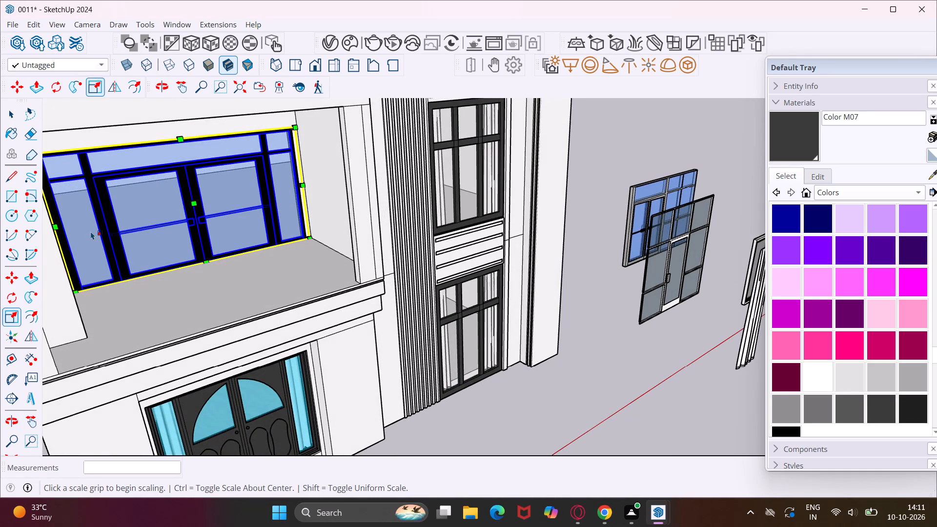
scroll(96, 223, "down", 5)
middle_click_drag(98, 222, 185, 231)
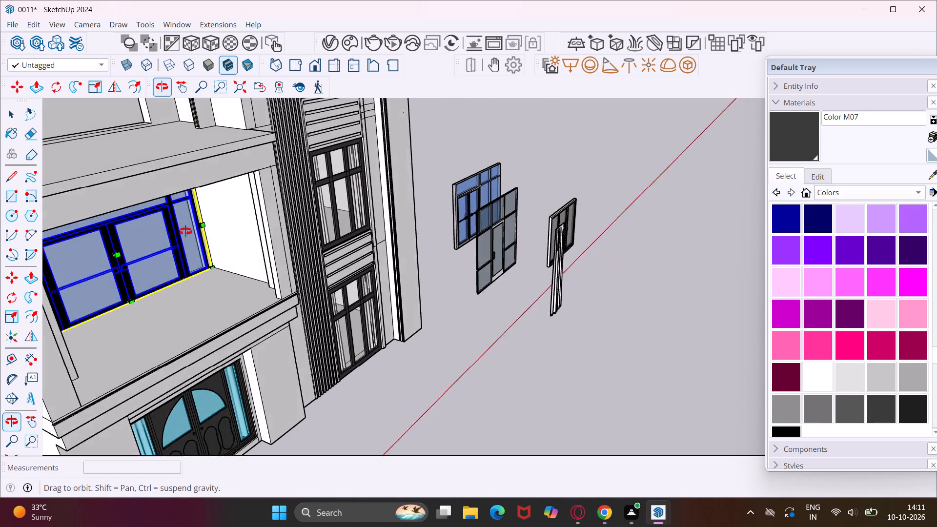
middle_click_drag(185, 231, 145, 257)
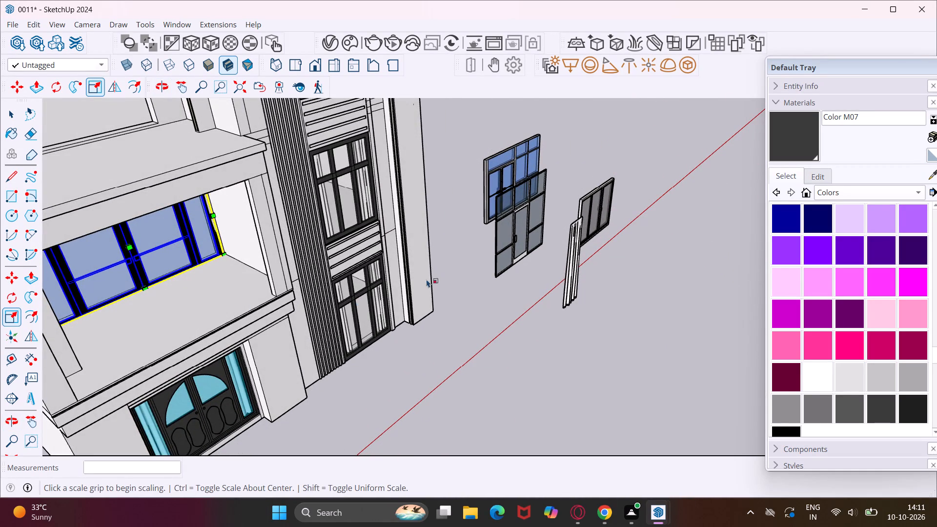
left_click(508, 325)
key("Escape")
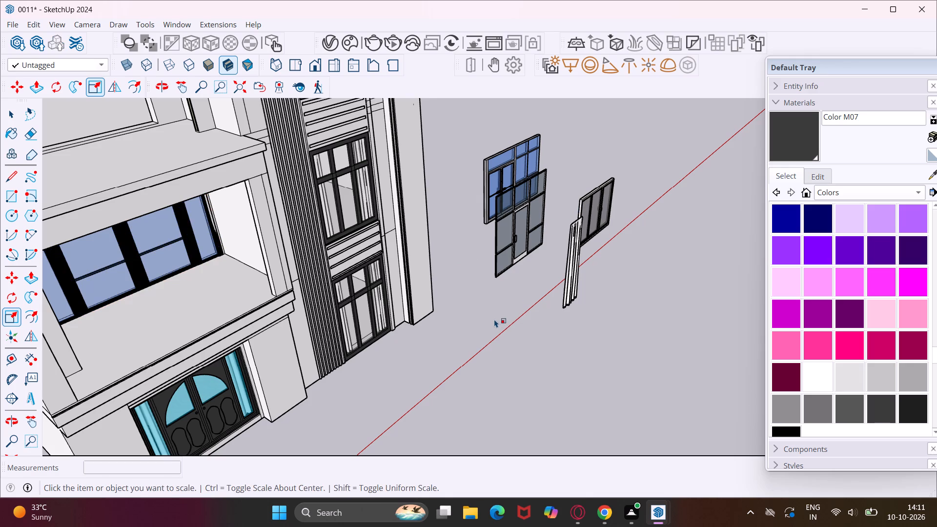
Move the three-panel sliding window by its bottom corner onto the bottom corner of the top-floor opening, about 56' 5 1/2" away.
left_click(607, 203)
middle_click_drag(607, 215, 524, 197)
key("m")
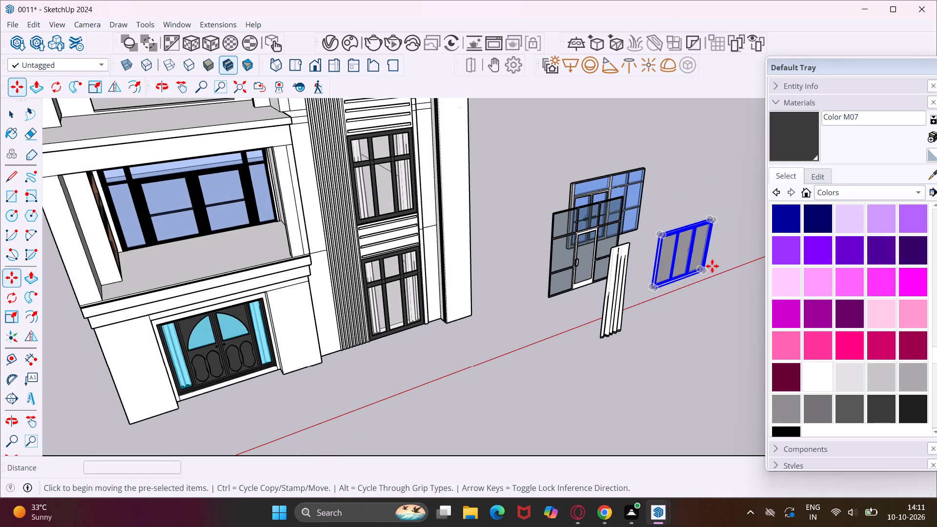
scroll(706, 272, "up", 19)
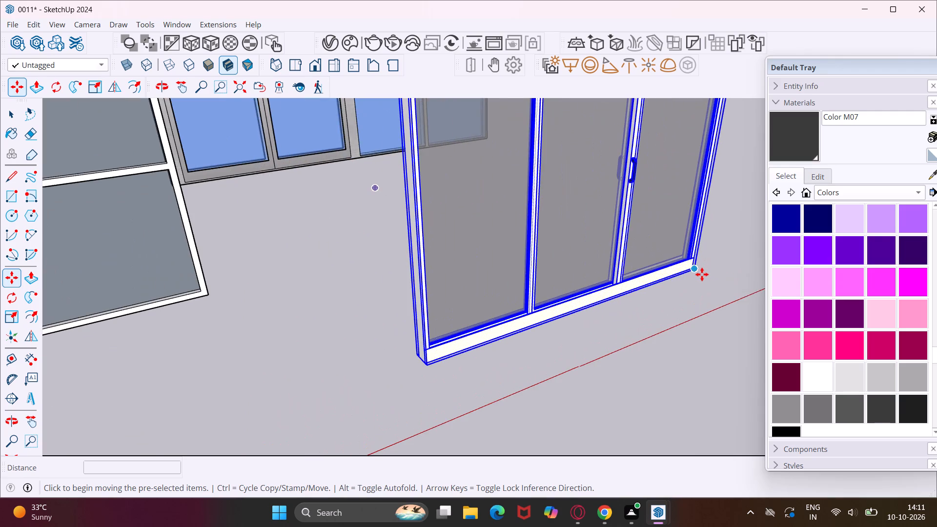
scroll(702, 274, "up", 8)
left_click(689, 265)
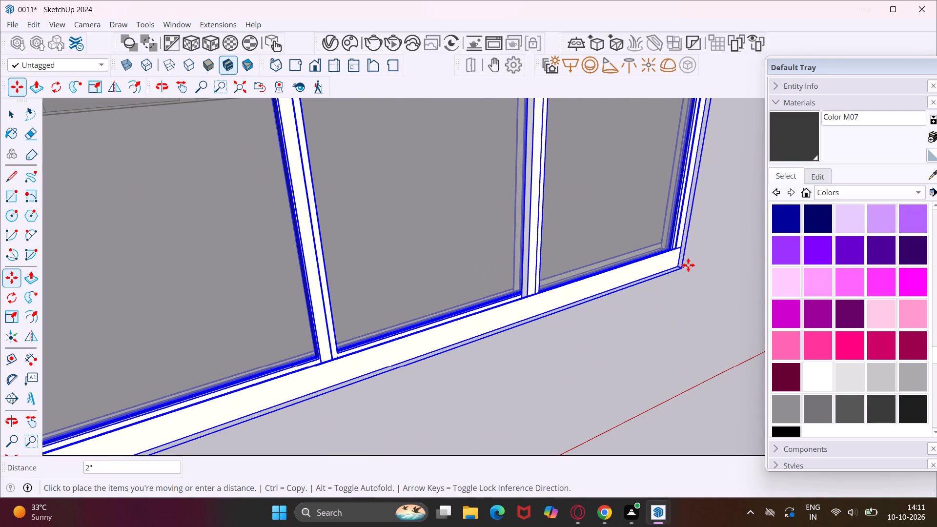
scroll(688, 266, "down", 12)
scroll(685, 266, "down", 11)
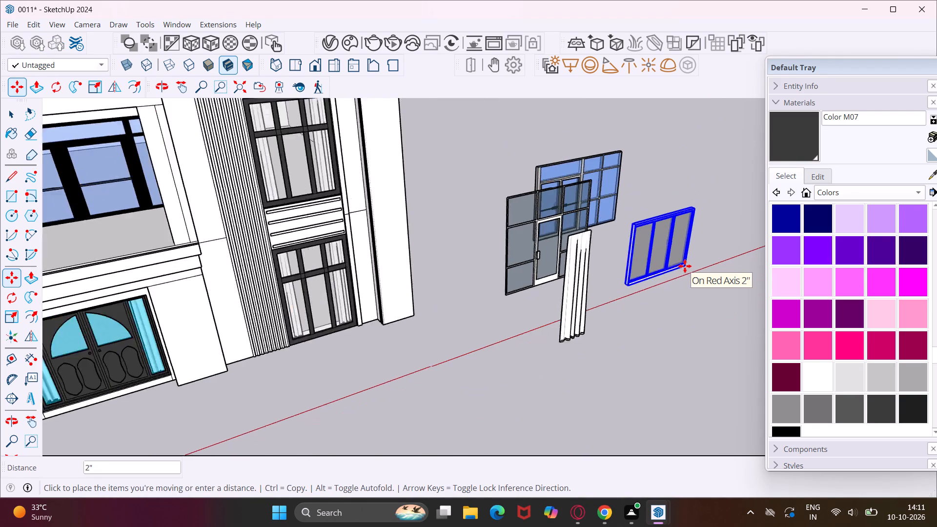
scroll(685, 266, "down", 7)
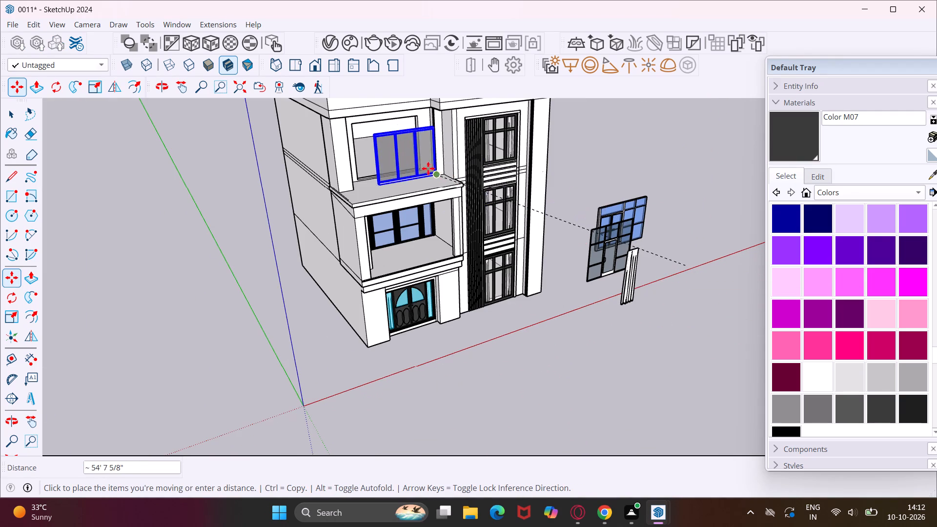
scroll(418, 165, "up", 19)
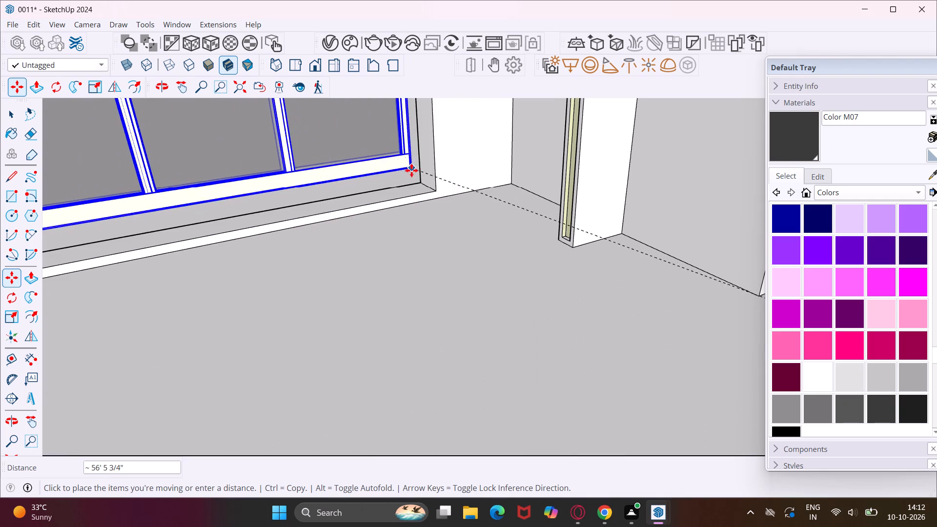
scroll(436, 189, "up", 3)
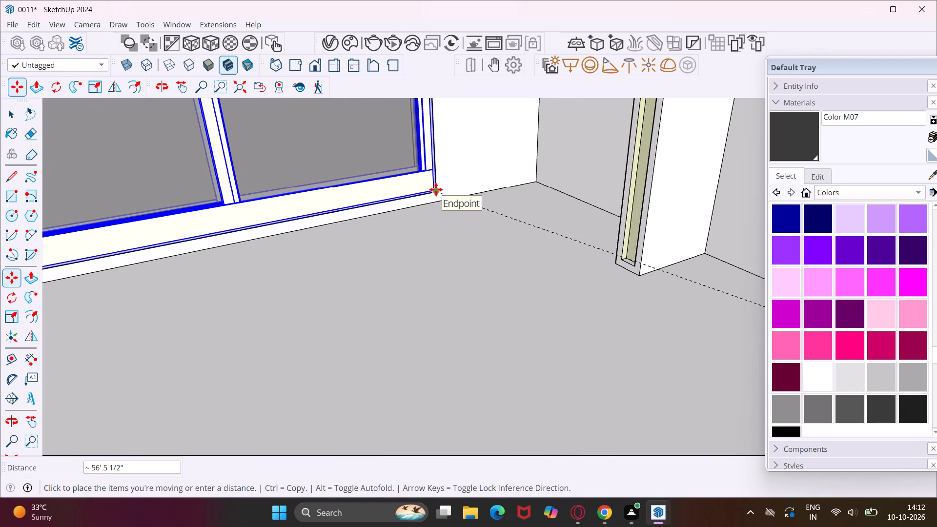
left_click(436, 189)
Scale the three-panel window's width along the red axis by about 1.11 to the top-floor opening's far side.
scroll(434, 190, "down", 12)
middle_click_drag(433, 190, 422, 191)
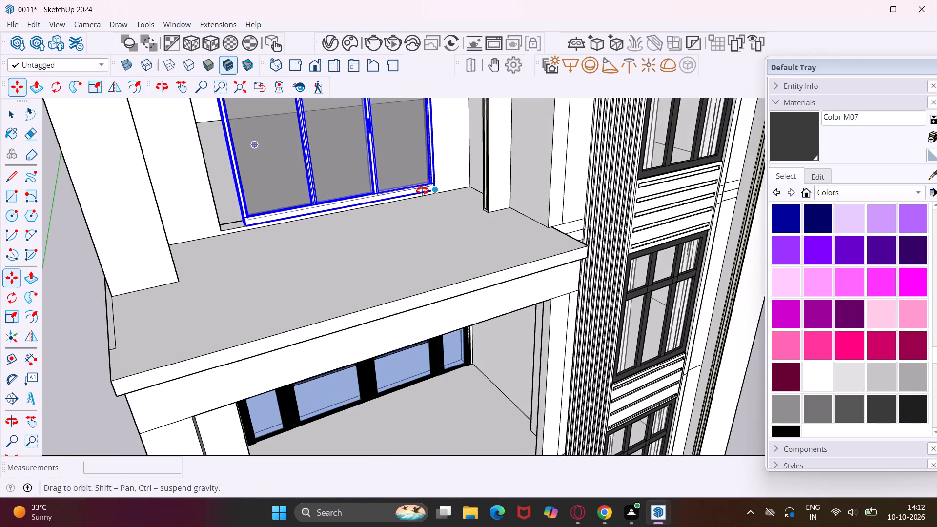
middle_click_drag(422, 191, 377, 184)
scroll(369, 182, "down", 9)
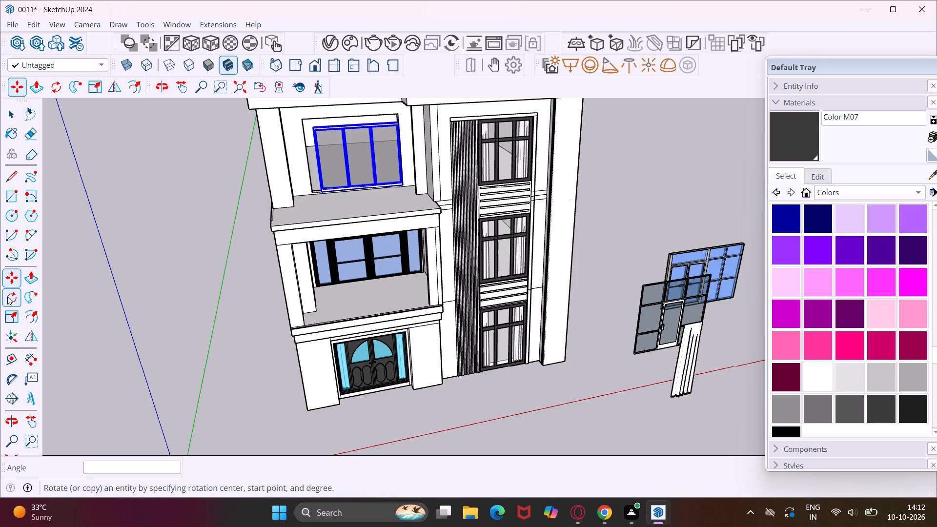
left_click(10, 308)
scroll(338, 151, "up", 2)
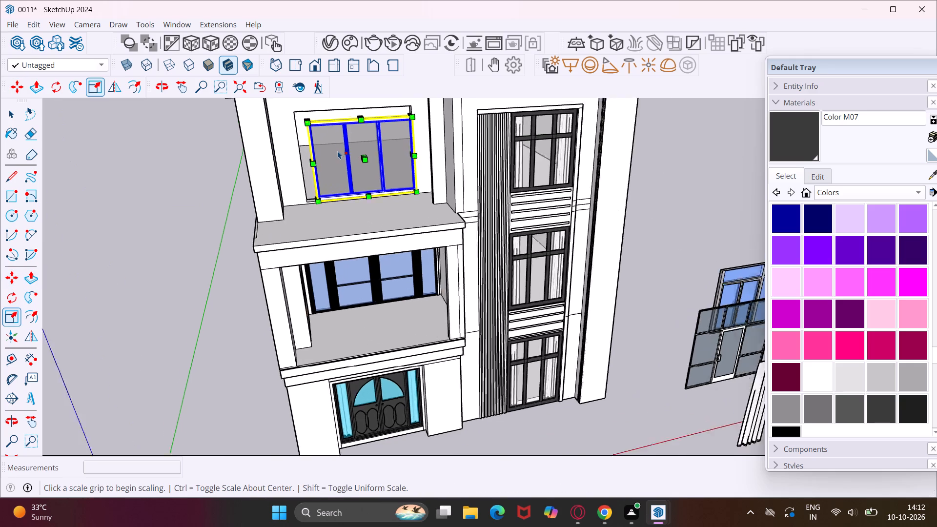
scroll(338, 151, "up", 14)
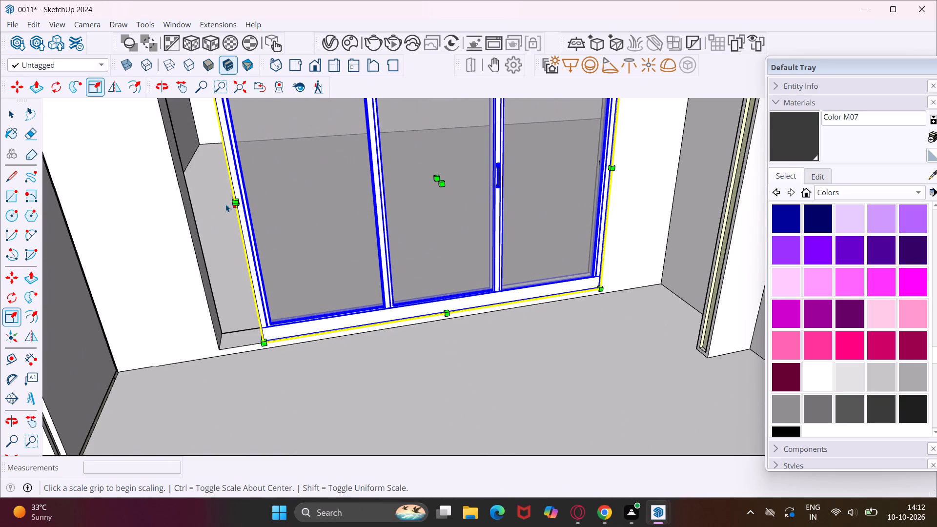
middle_click_drag(228, 201, 283, 200)
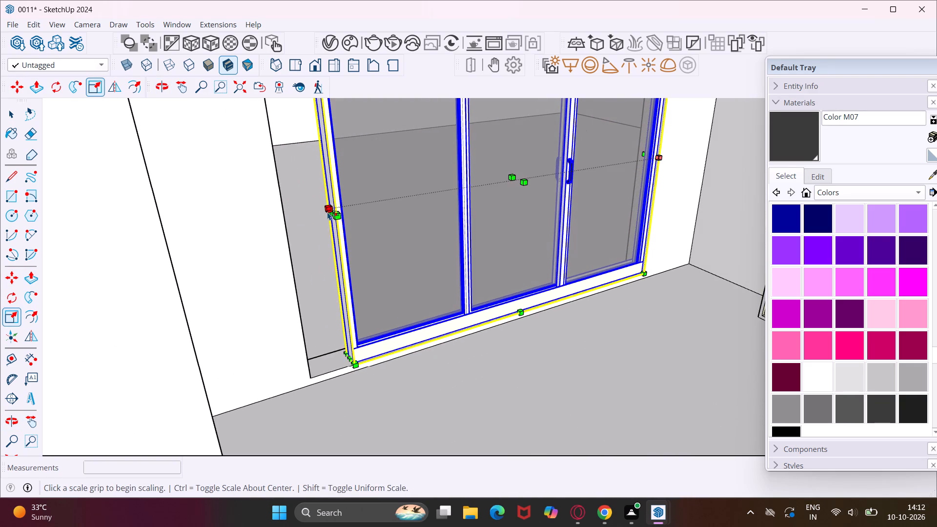
left_click(330, 211)
left_click(282, 223)
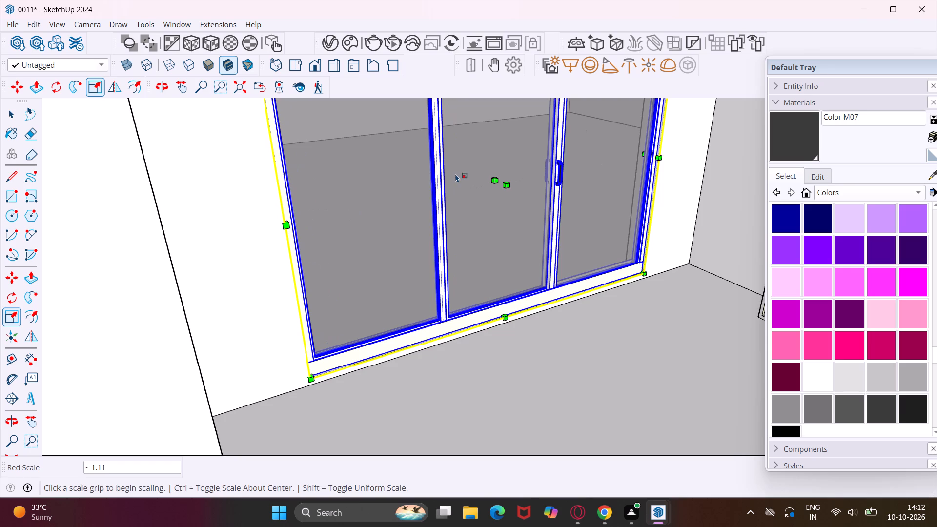
Scale the three-panel window's height along the blue axis by about 1.14 to the top of the opening.
middle_click_drag(455, 174, 337, 201)
scroll(334, 203, "down", 8)
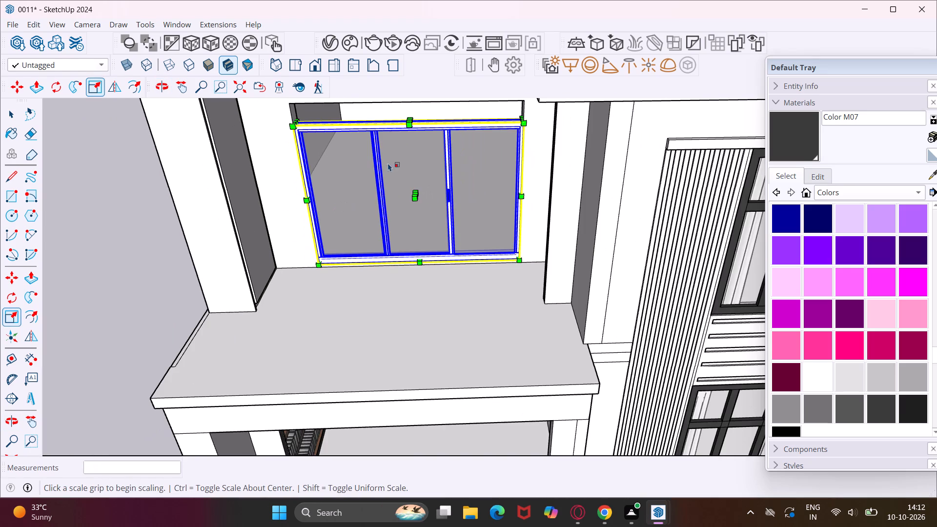
scroll(412, 120, "up", 7)
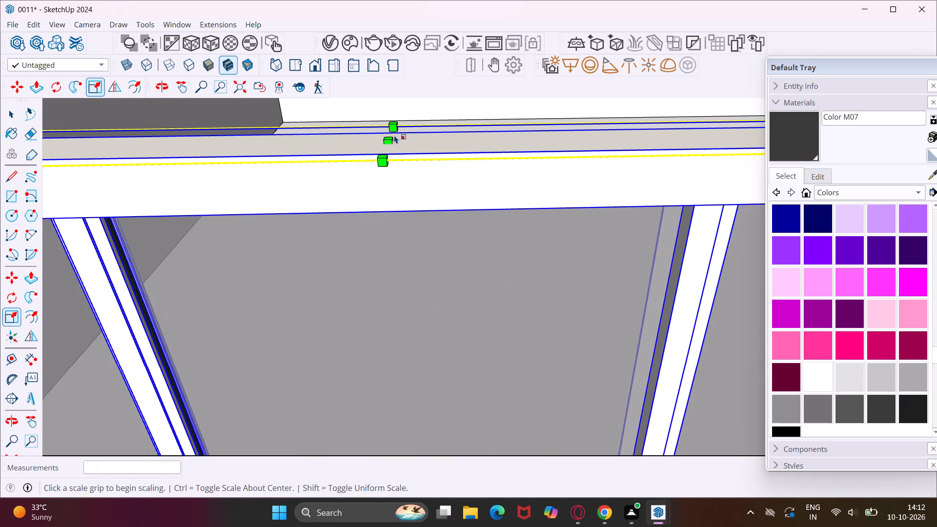
left_click(390, 138)
scroll(387, 138, "down", 8)
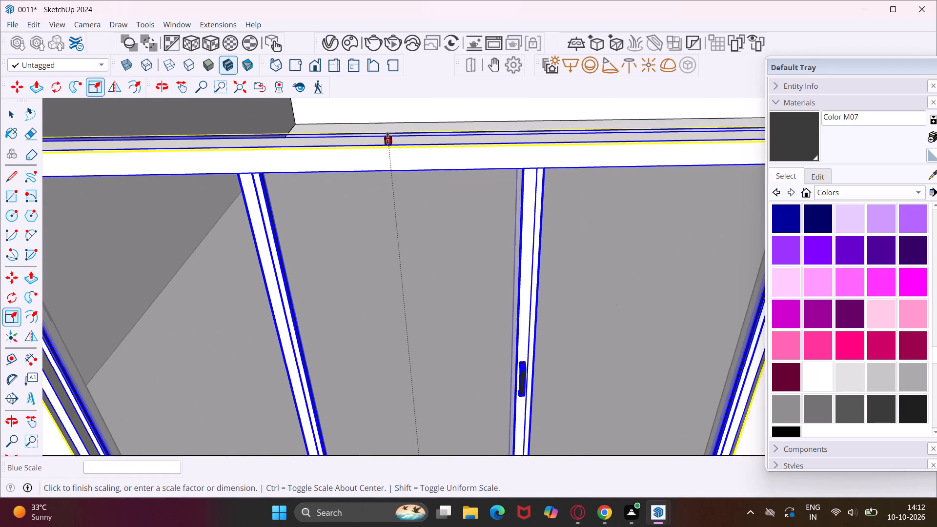
scroll(387, 138, "down", 13)
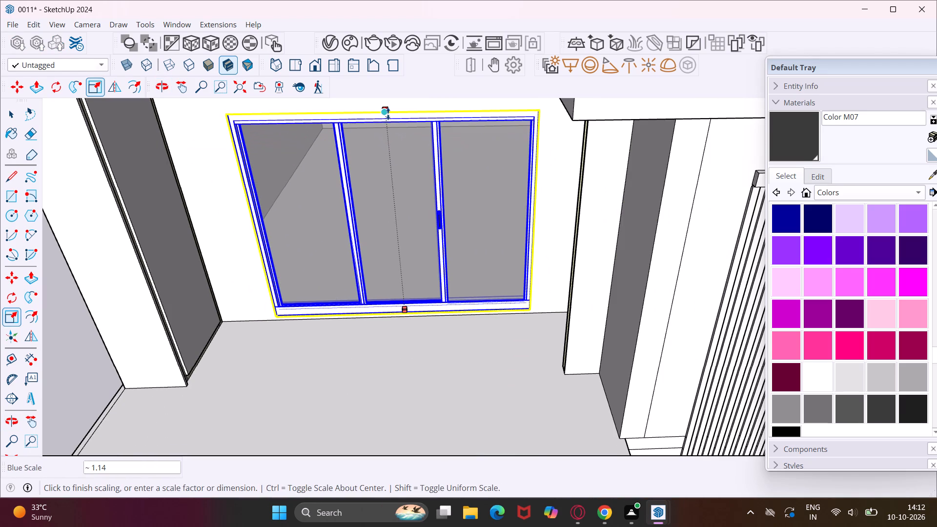
left_click(388, 113)
Examine the fit of the three-panel window in the top-floor opening and its place in the whole facade.
middle_click_drag(287, 265, 352, 203)
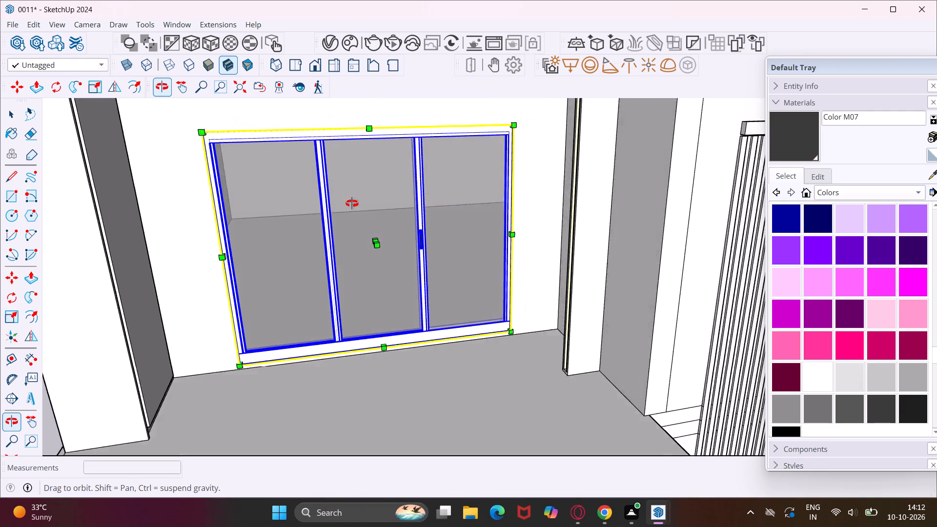
middle_click_drag(352, 203, 366, 189)
scroll(317, 233, "down", 5)
middle_click_drag(309, 247, 330, 243)
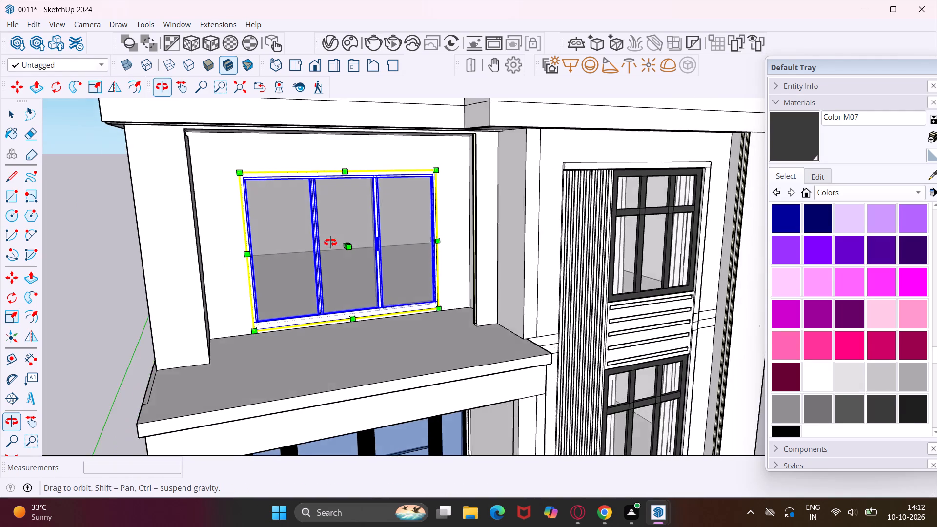
middle_click_drag(330, 243, 429, 208)
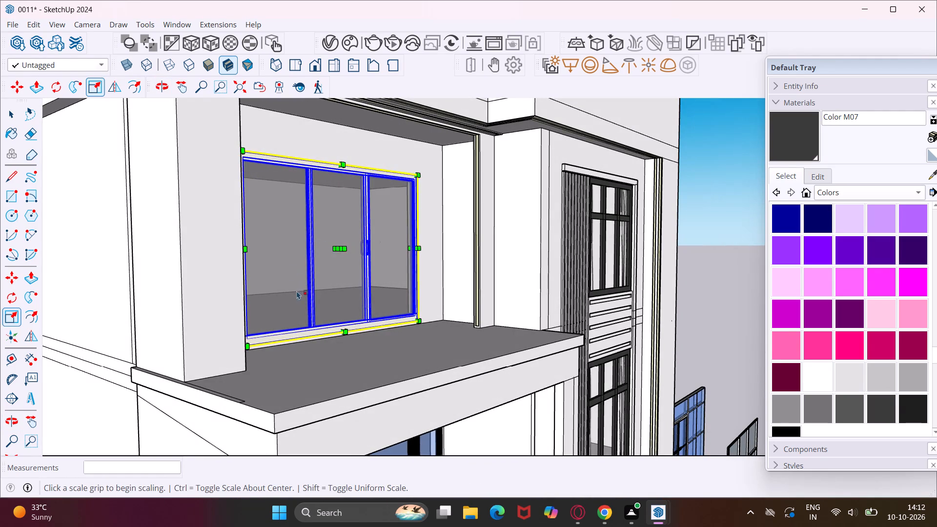
middle_click_drag(315, 301, 229, 316)
scroll(210, 308, "down", 5)
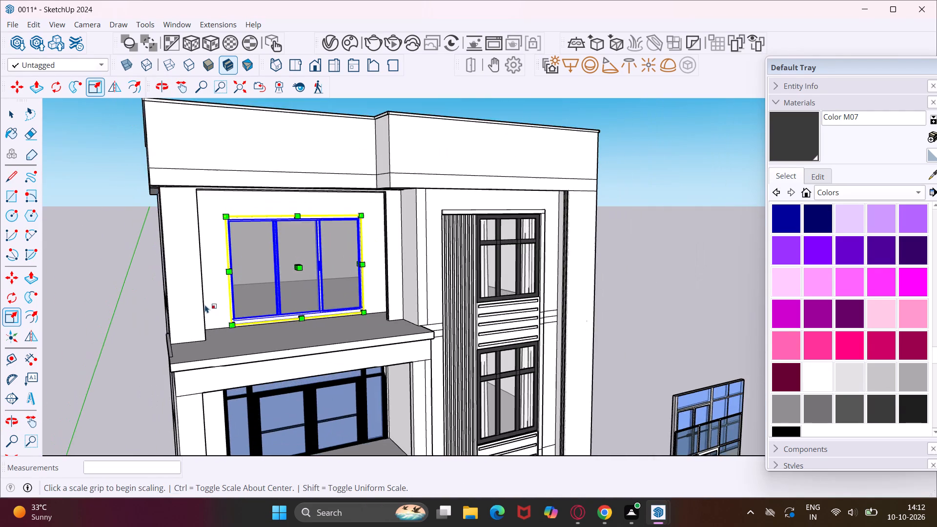
scroll(204, 304, "down", 11)
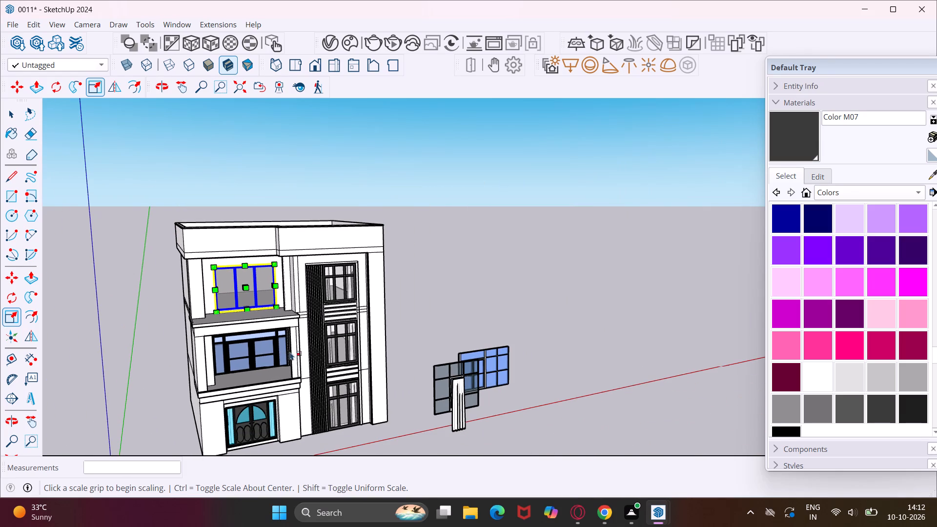
left_click(382, 431)
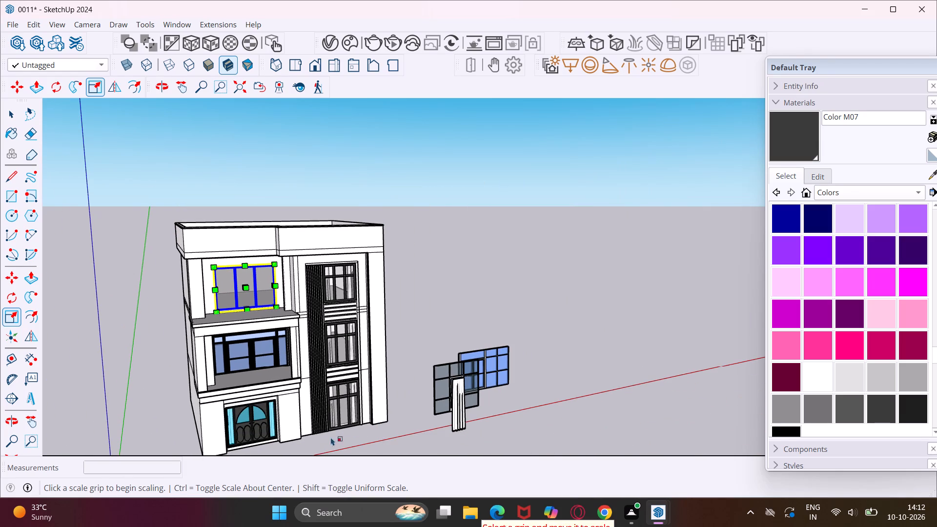
Examine the entrance front and the balcony floor edge above it from close up and farther away.
scroll(230, 425, "up", 13)
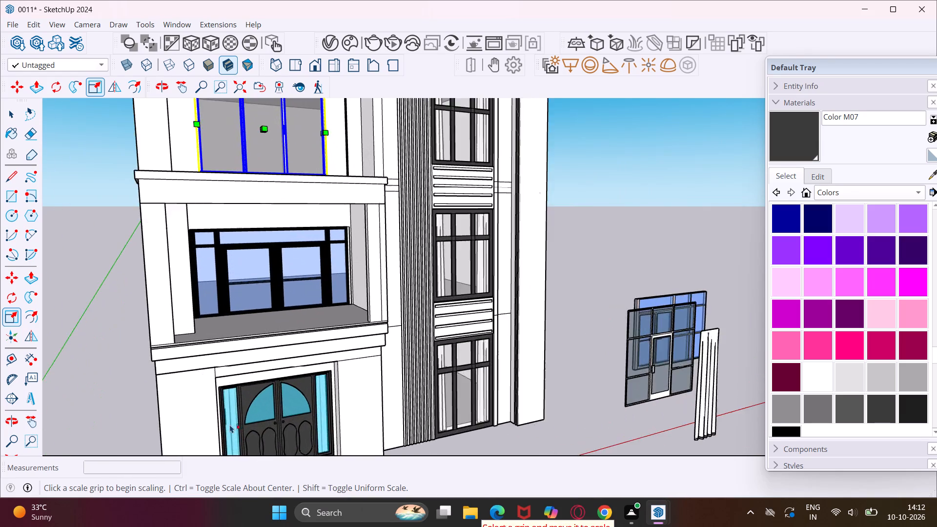
scroll(230, 425, "up", 7)
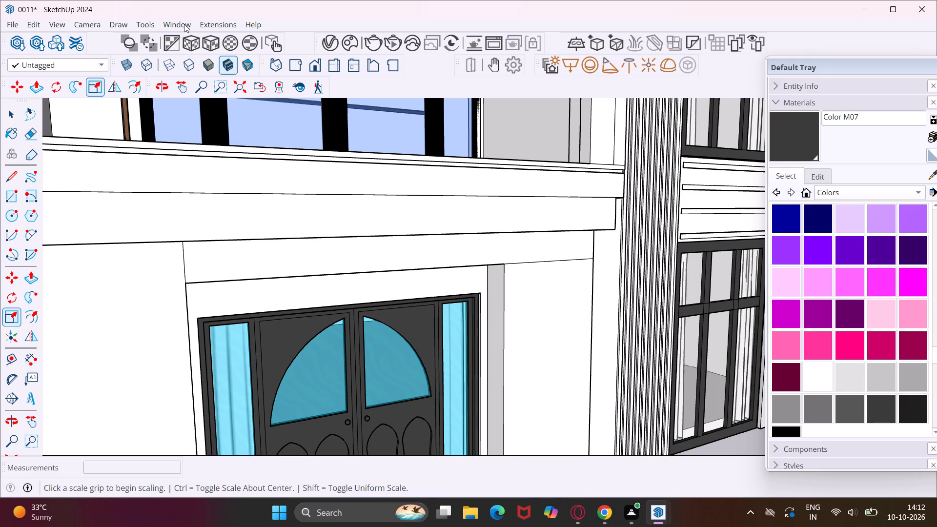
middle_click_drag(272, 145, 265, 146)
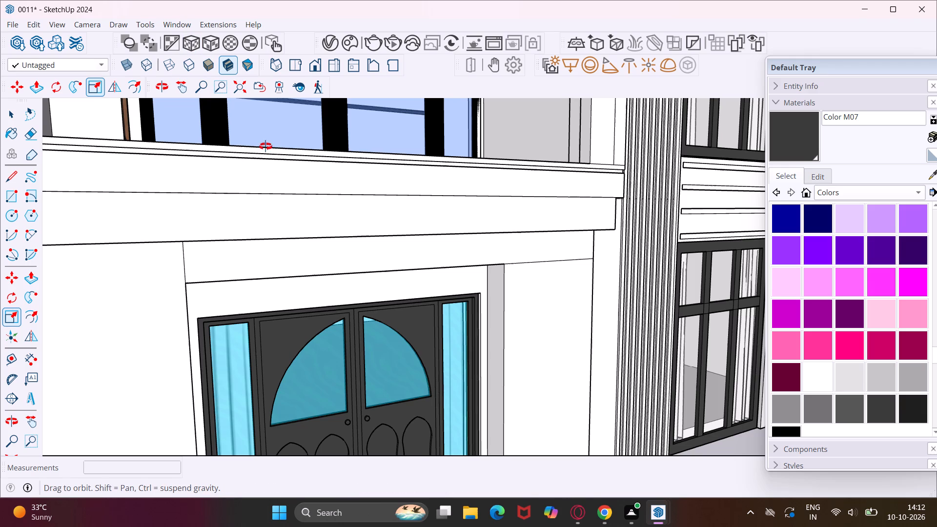
middle_click_drag(265, 146, 328, 190)
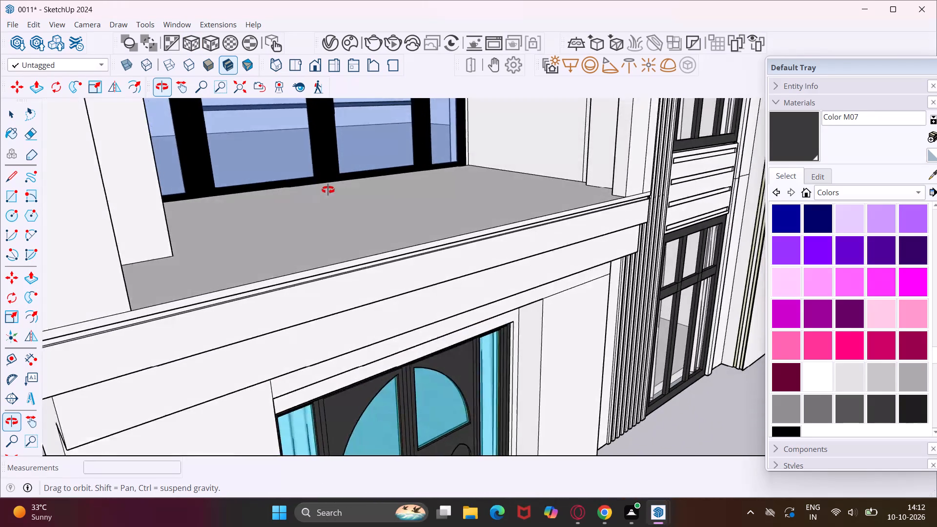
middle_click_drag(328, 190, 335, 186)
scroll(258, 207, "down", 10)
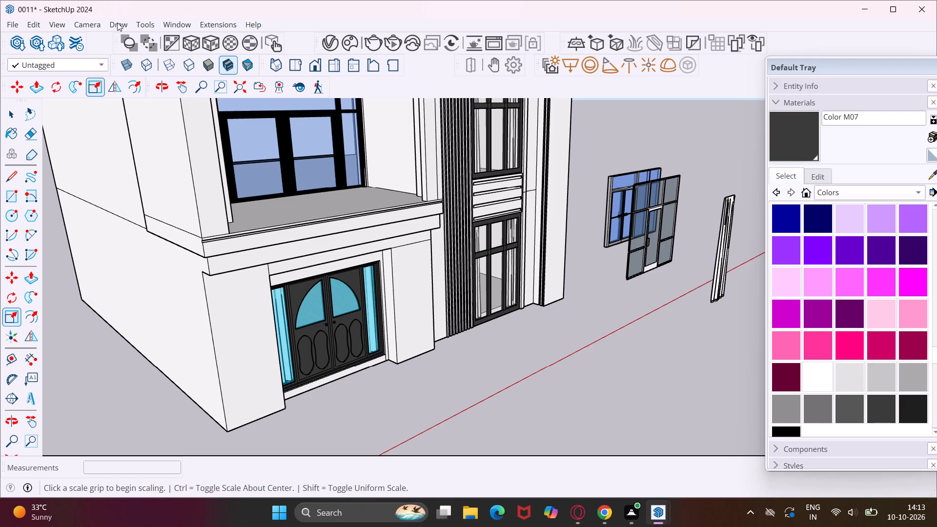
Pick the Glass Window Turquoise Blue material from the V-Ray scene materials as the current paint material.
left_click(336, 46)
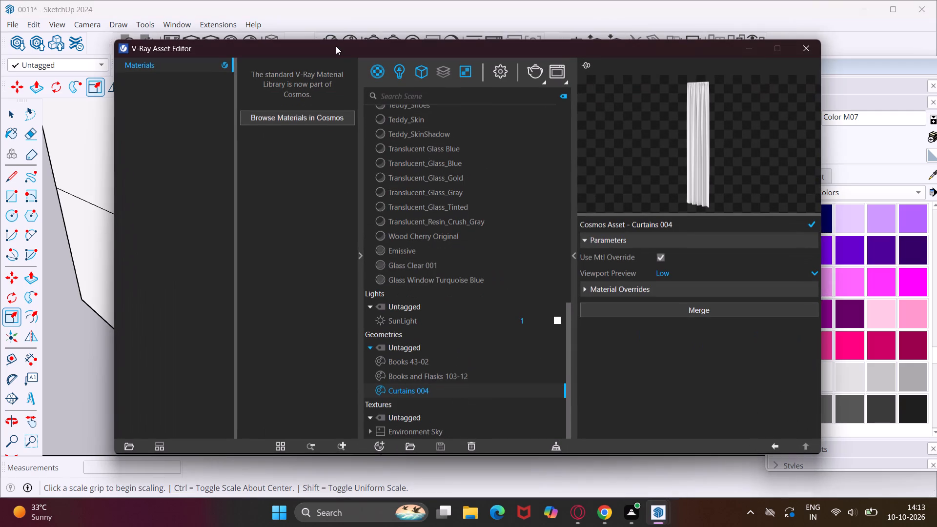
left_click(396, 266)
left_click(407, 278)
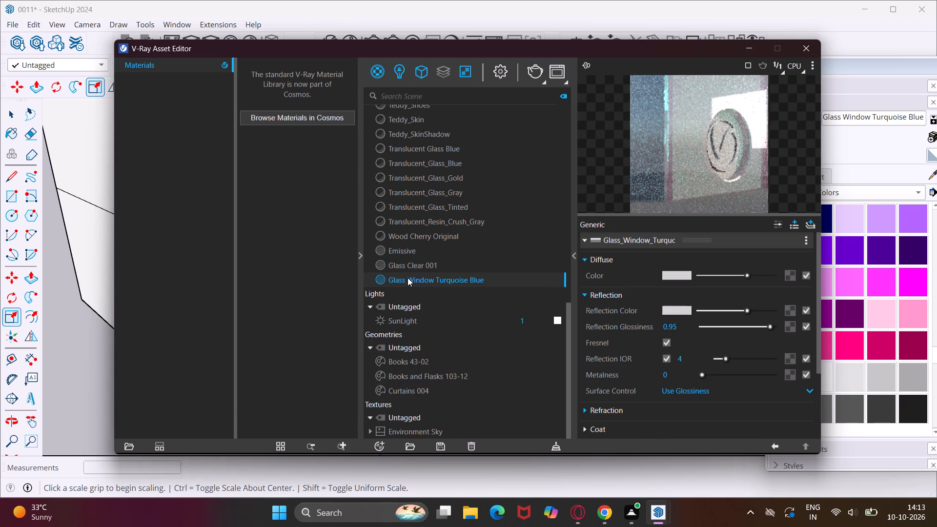
left_click(484, 282)
left_click(484, 282)
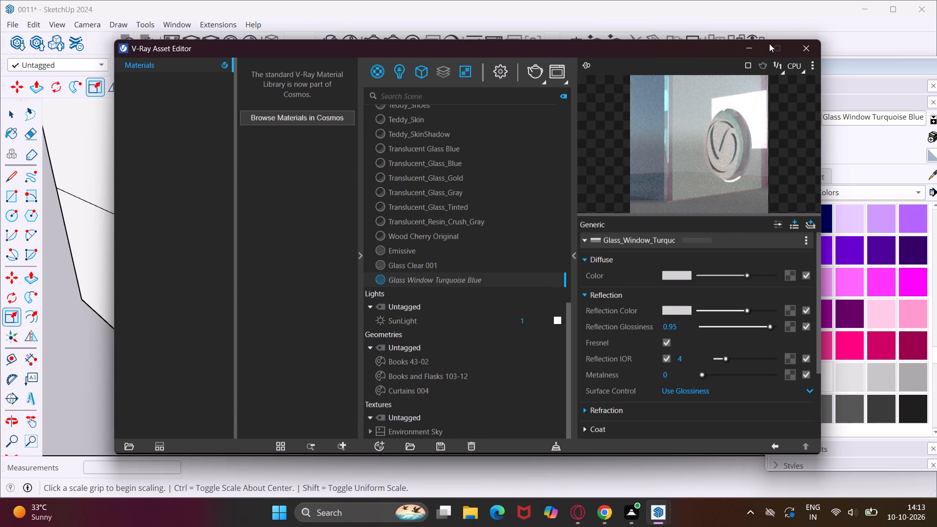
left_click(753, 47)
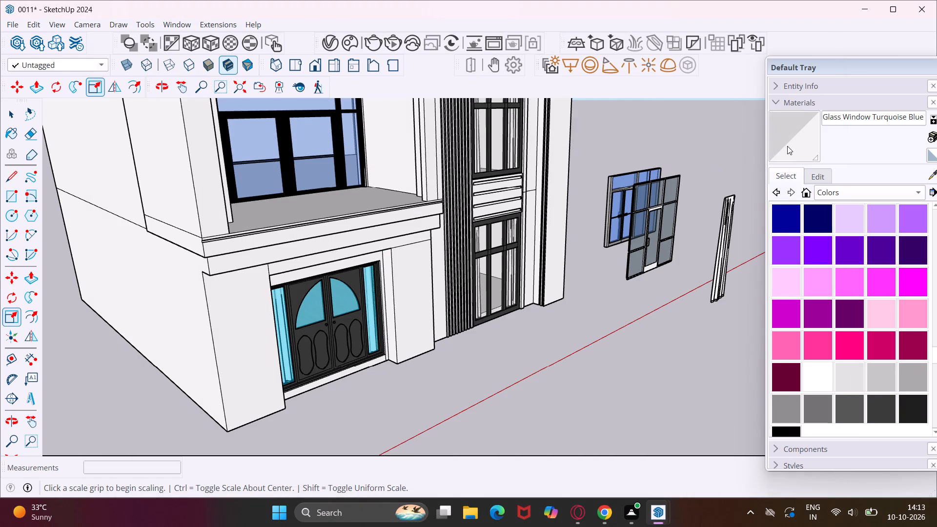
Paint the two arched glass panes inside the entrance double door's group with Glass Window Turquoise Blue.
left_click(788, 145)
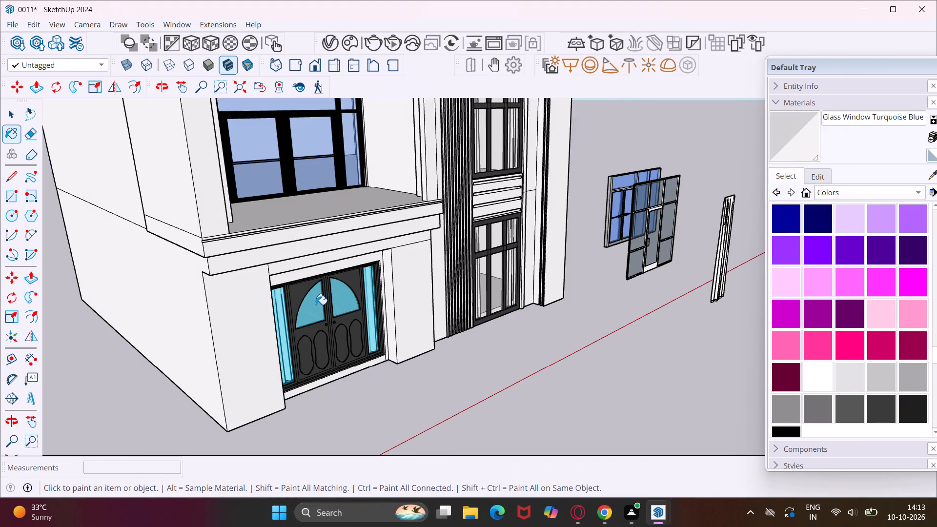
key("Escape")
key("space")
scroll(316, 304, "up", 5)
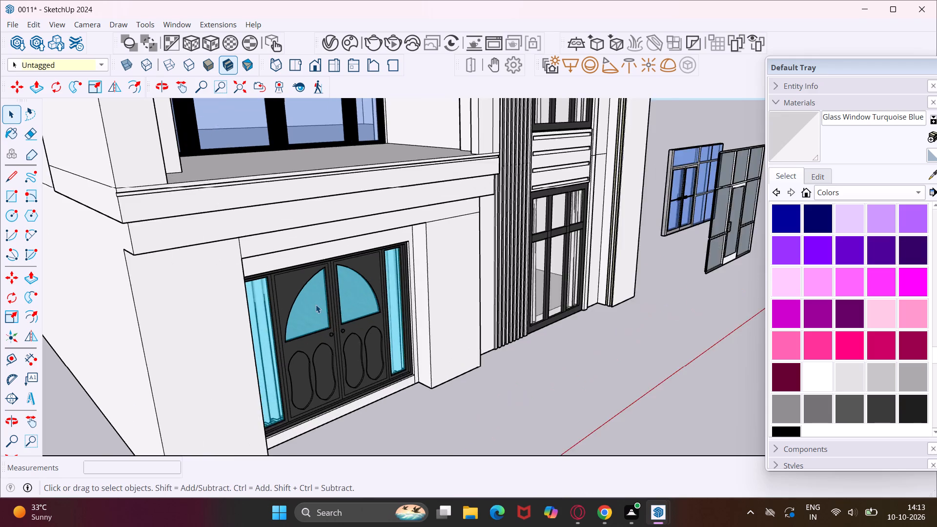
scroll(316, 304, "up", 3)
triple_click(316, 304)
left_click(316, 304)
double_click(316, 304)
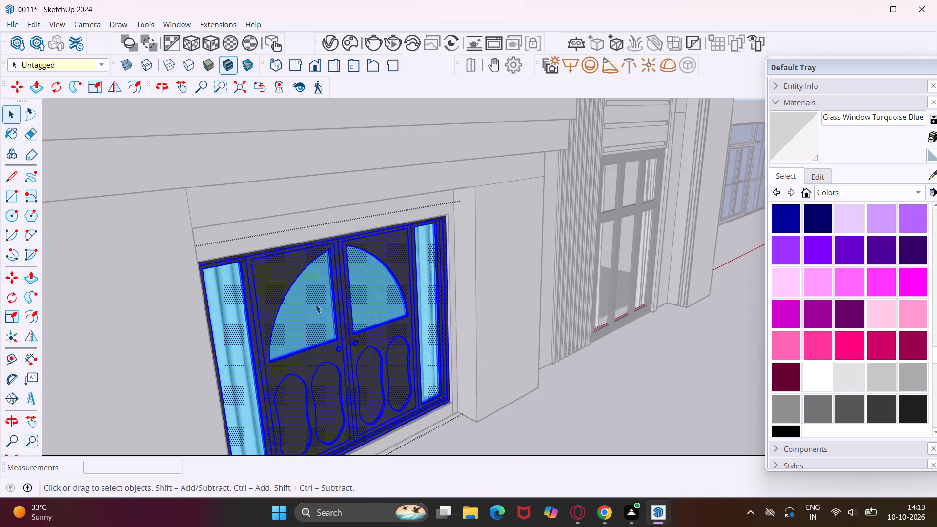
scroll(316, 304, "up", 5)
double_click(316, 304)
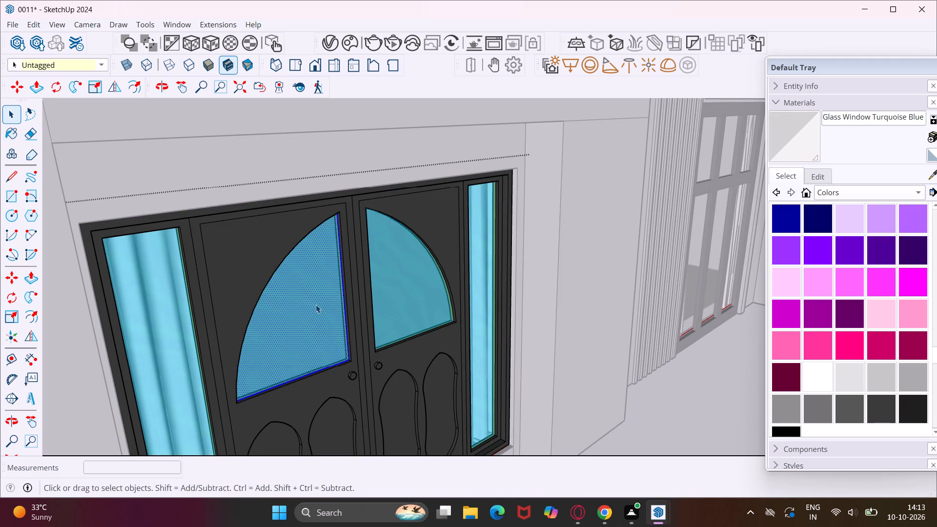
scroll(316, 304, "up", 5)
left_click(316, 304)
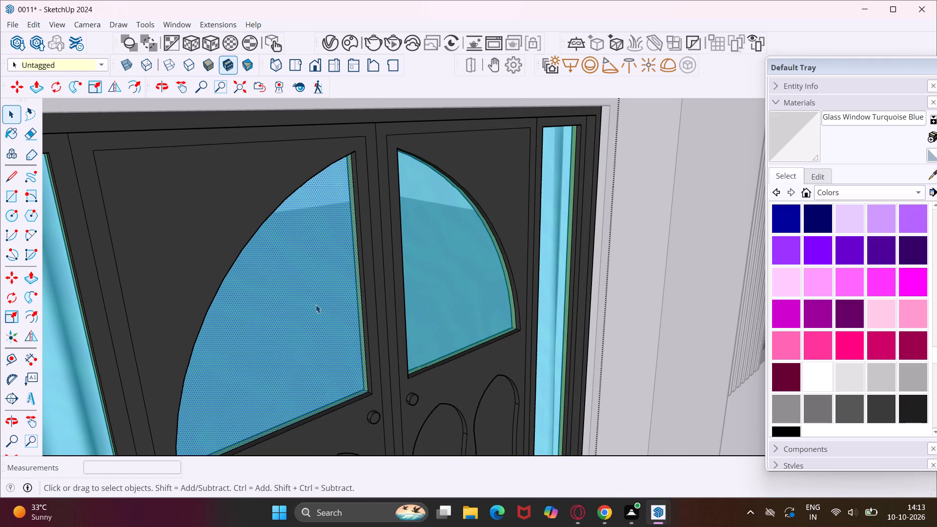
left_click(316, 304)
left_click(811, 140)
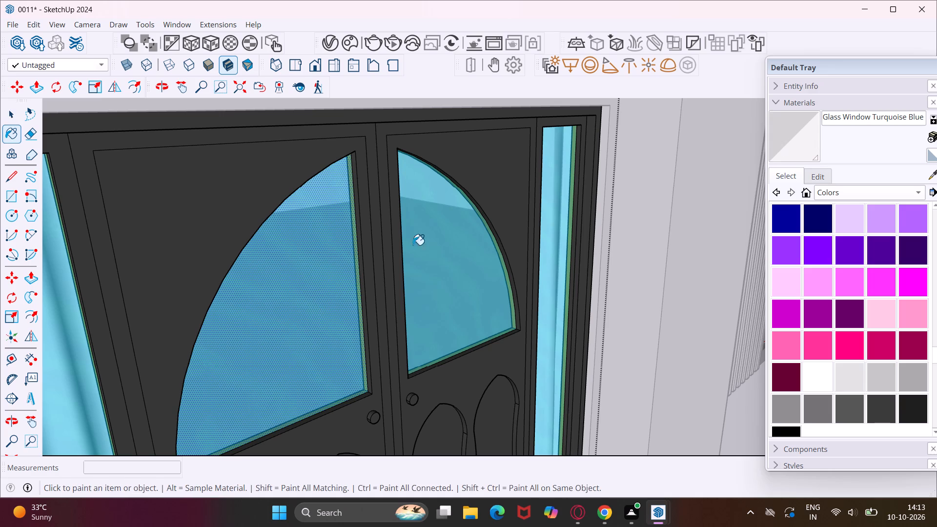
left_click(284, 313)
left_click(430, 279)
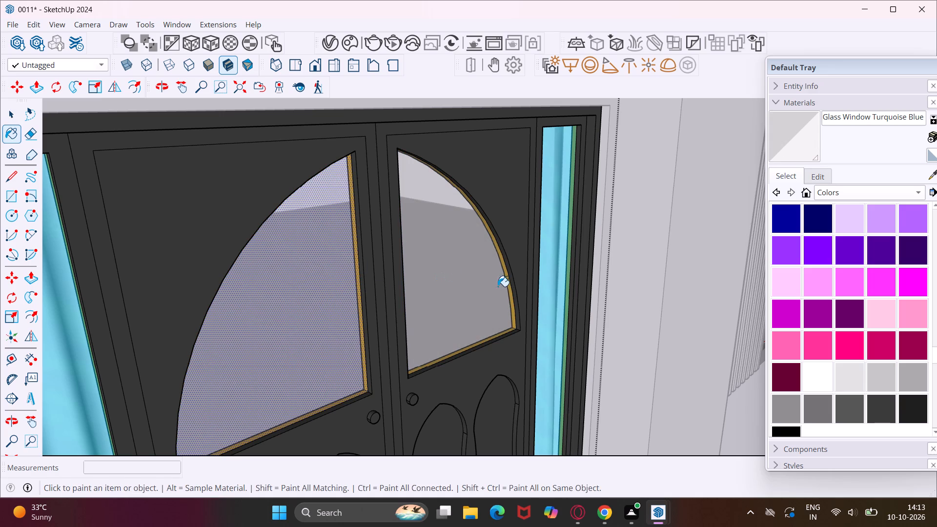
Paint both narrow sidelight panes of the entrance double door with Glass Window Turquoise Blue and leave the door group.
left_click(562, 240)
scroll(549, 246, "down", 2)
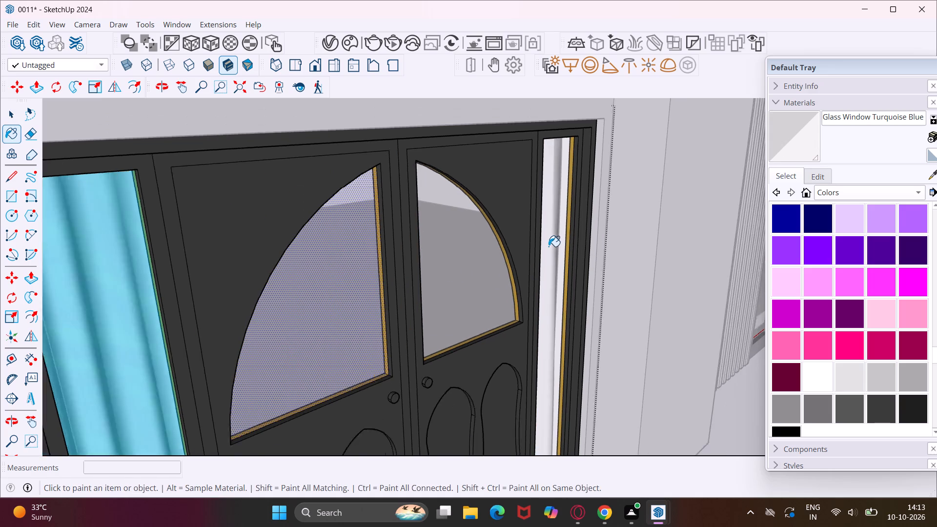
left_click(208, 333)
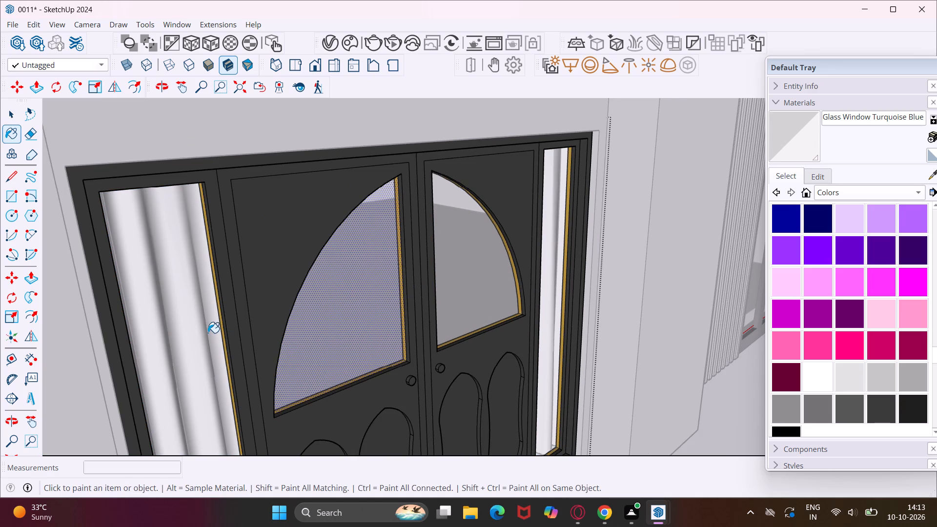
middle_click_drag(320, 328, 392, 320)
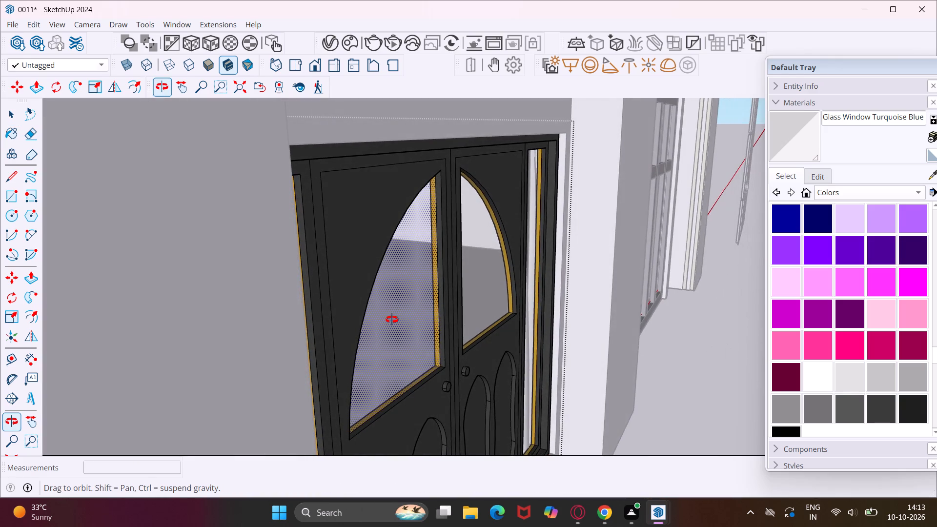
middle_click_drag(392, 320, 276, 329)
scroll(275, 328, "down", 5)
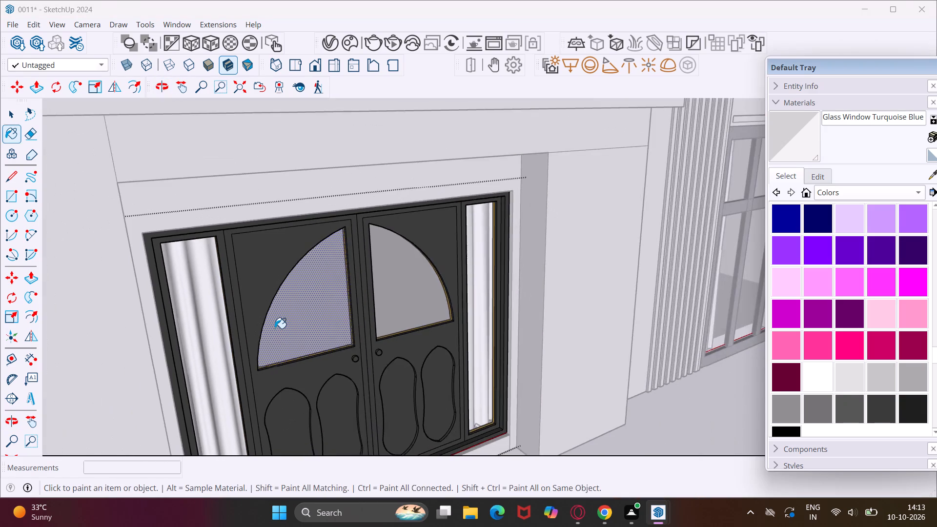
scroll(275, 328, "down", 12)
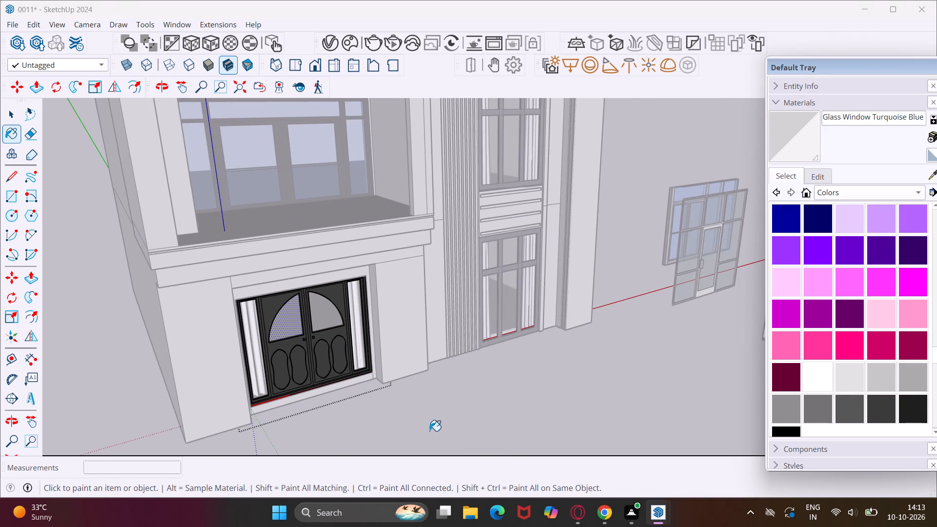
key("Escape")
key("space")
left_click(428, 422)
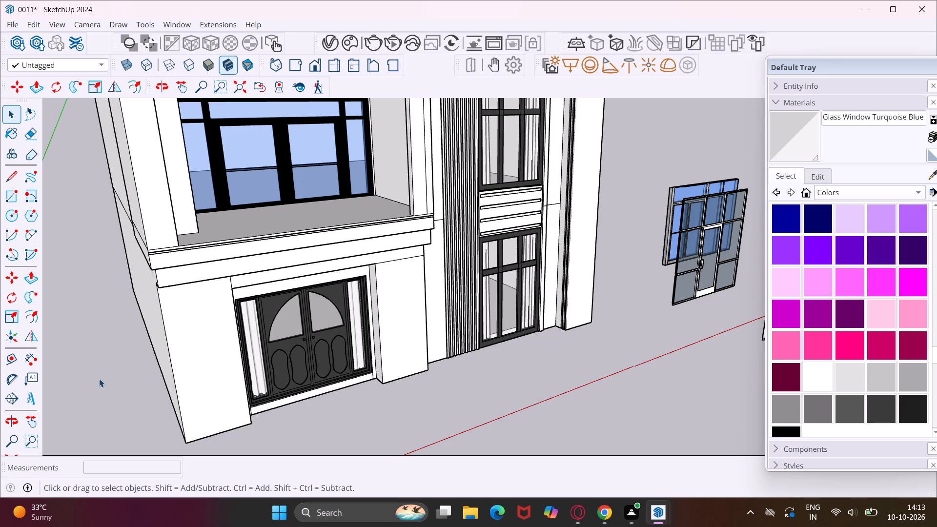
Inside the middle-floor balcony door group, paint the bookshelf-side panes and the wide transom pane with Glass Window Turquoise Blue.
middle_click_drag(113, 384, 143, 404)
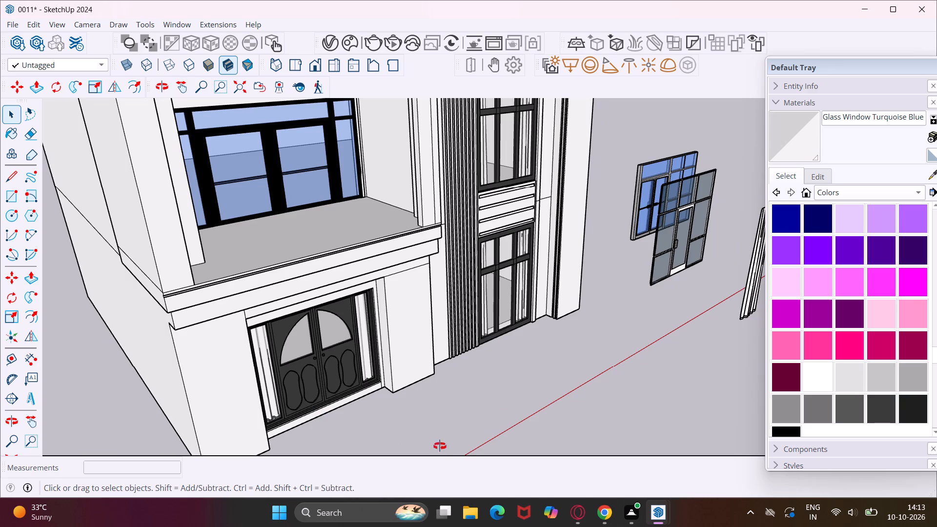
middle_click_drag(440, 446, 390, 468)
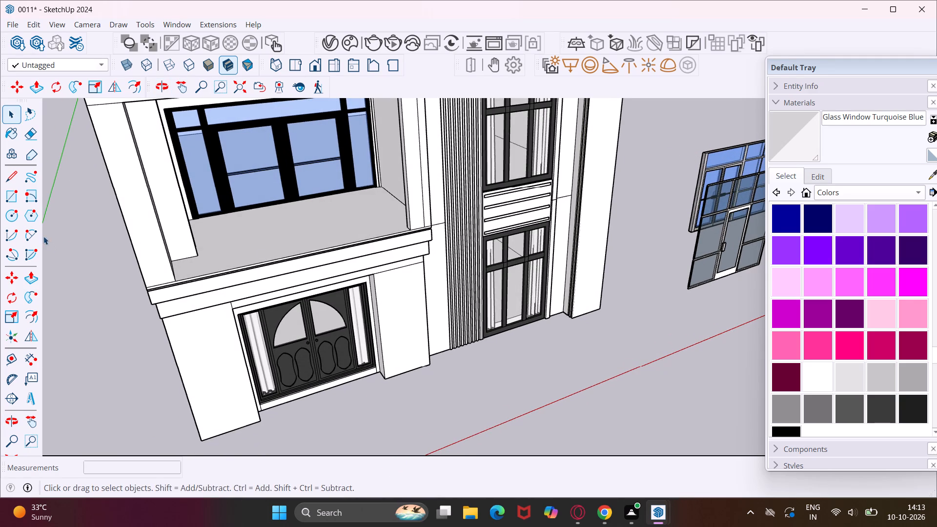
left_click(189, 86)
left_click_drag(244, 192, 256, 276)
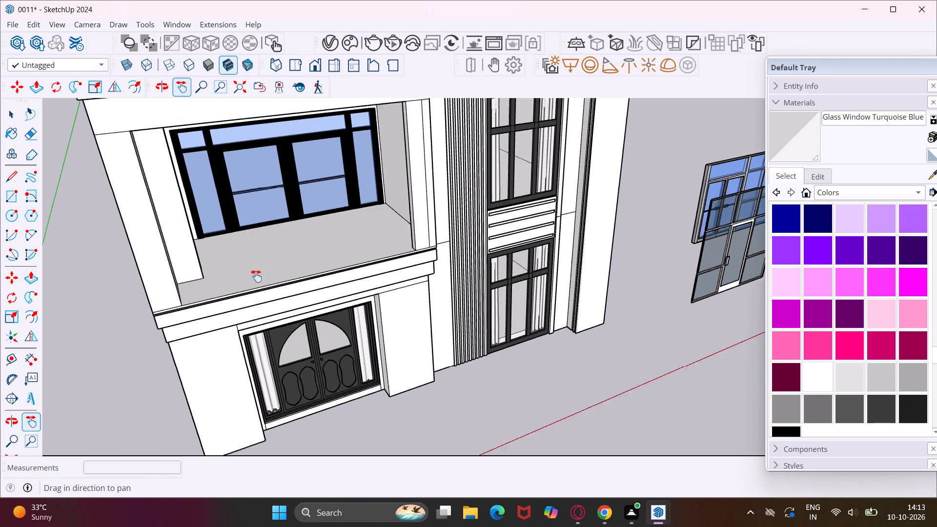
left_click_drag(256, 276, 251, 388)
middle_click_drag(251, 388, 245, 315)
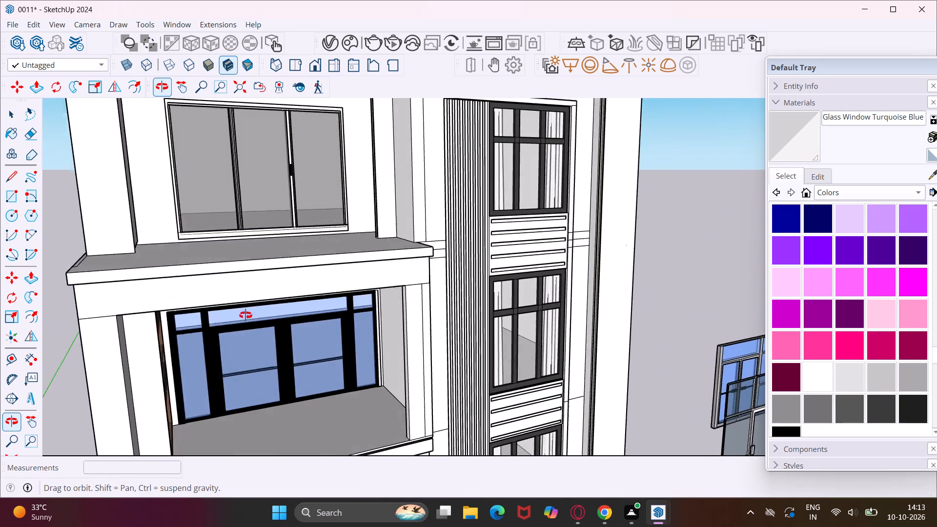
middle_click_drag(245, 315, 244, 305)
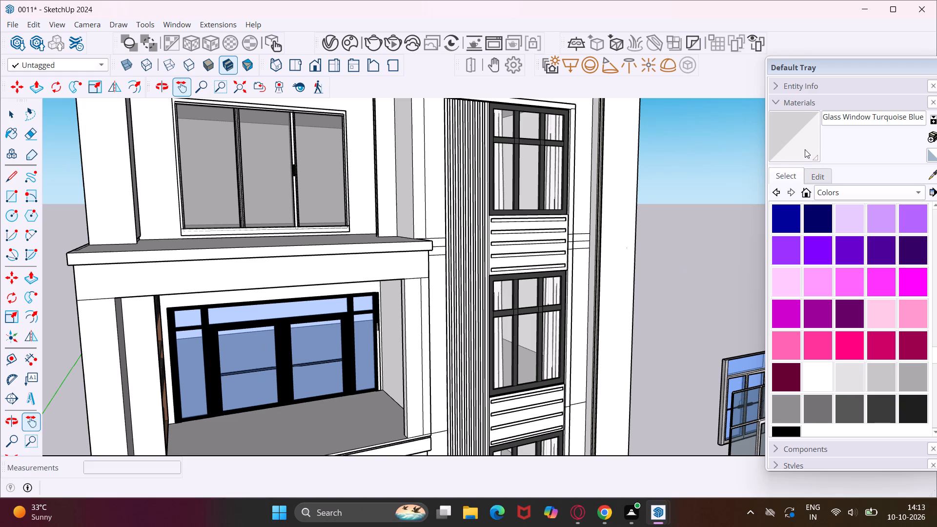
left_click(805, 144)
scroll(203, 367, "up", 6)
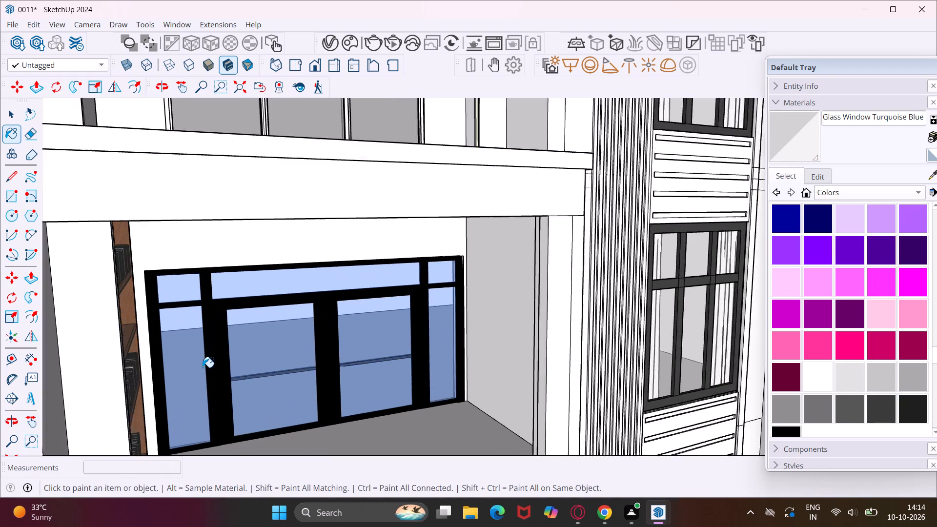
scroll(203, 367, "up", 1)
left_click(186, 369)
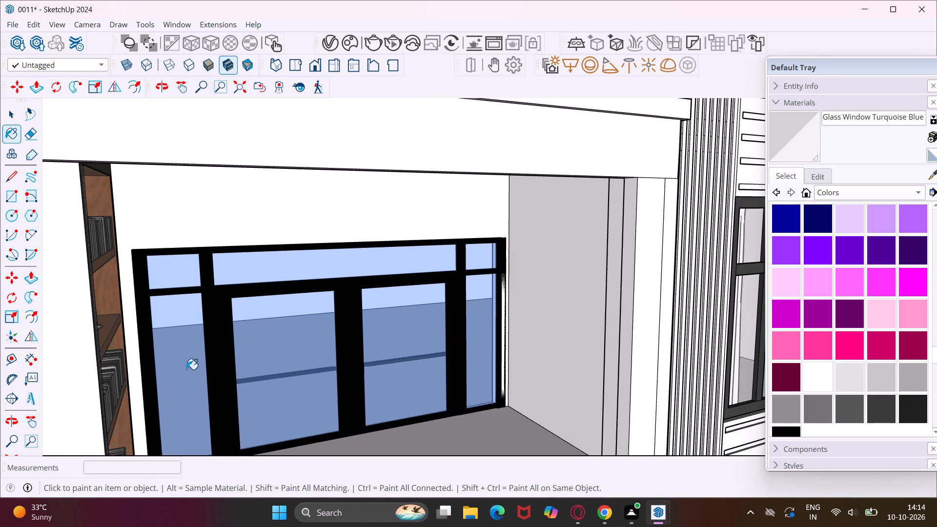
key("Escape")
key("space")
double_click(186, 369)
double_click(186, 369)
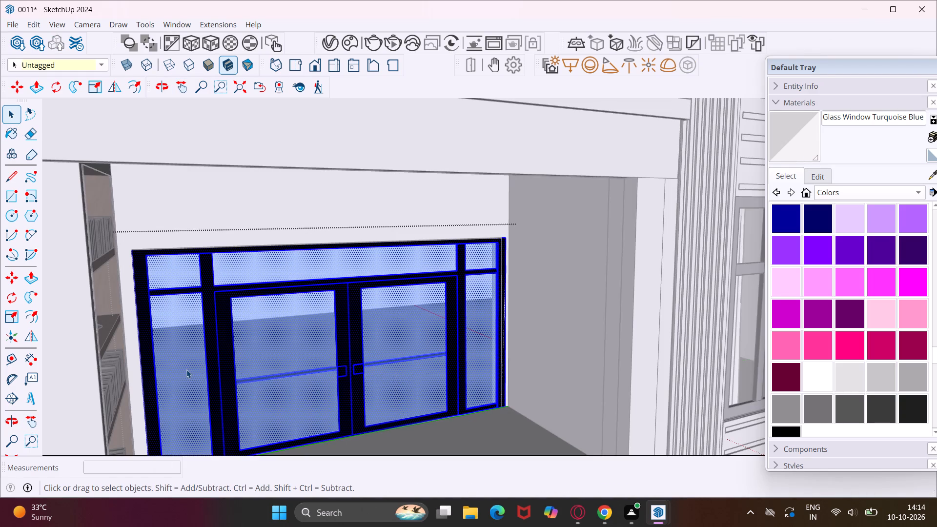
left_click(186, 369)
left_click(186, 369)
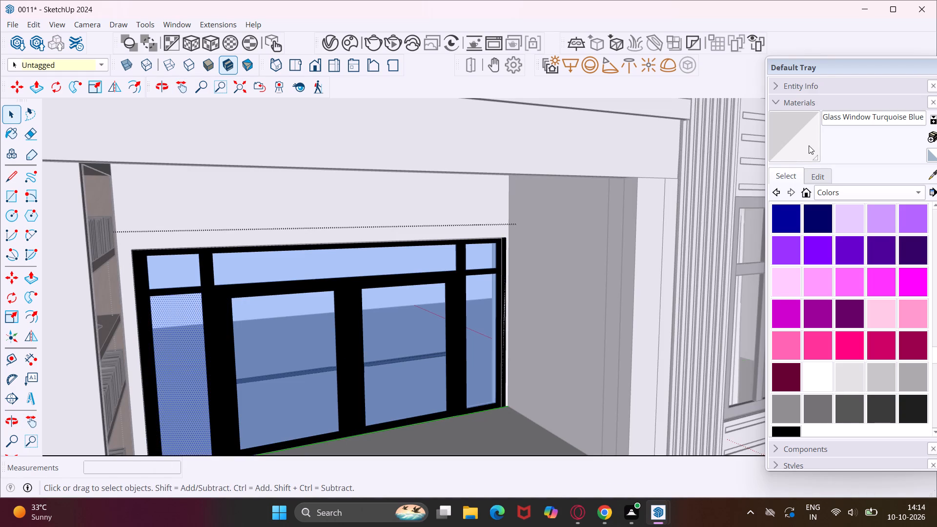
left_click(809, 145)
left_click(195, 370)
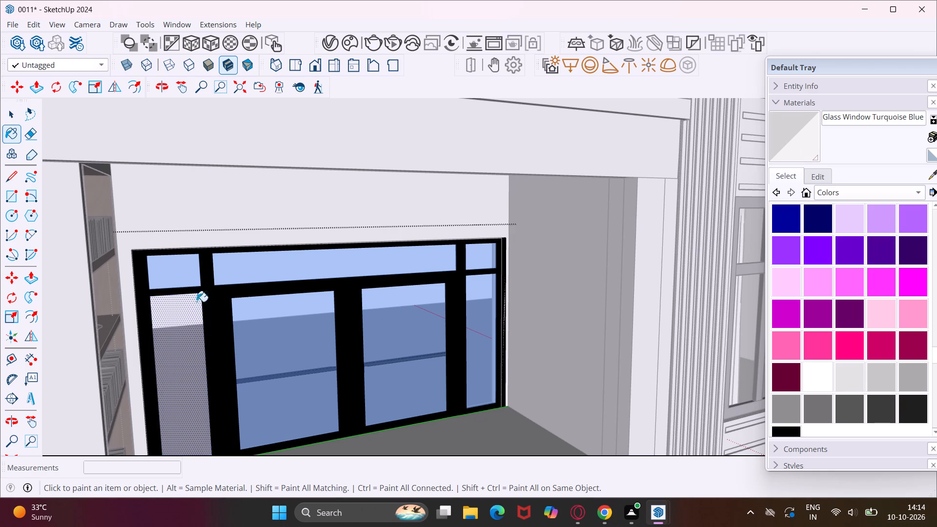
left_click(188, 280)
left_click(259, 273)
Paint the balcony door's two leaf panes and remaining side panes with Glass Window Turquoise Blue, and leave the group.
left_click(299, 330)
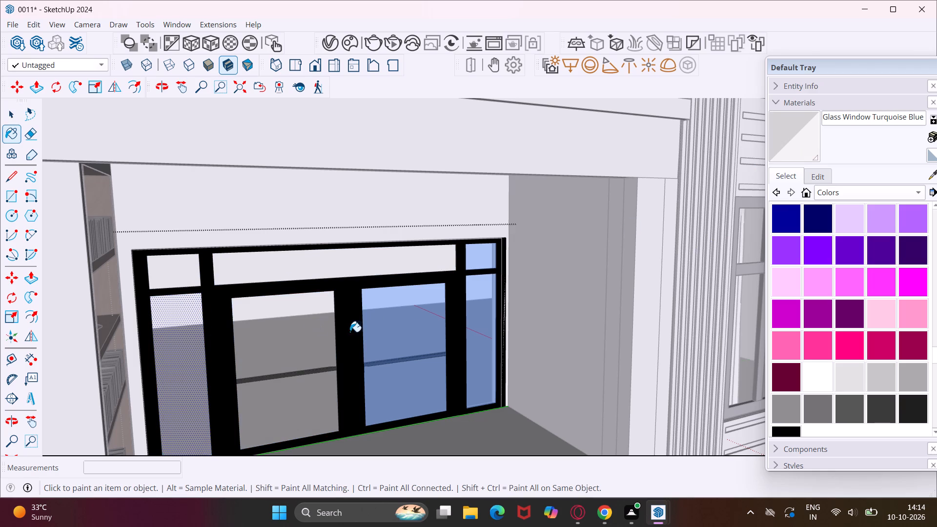
left_click(427, 333)
left_click(482, 310)
left_click(479, 260)
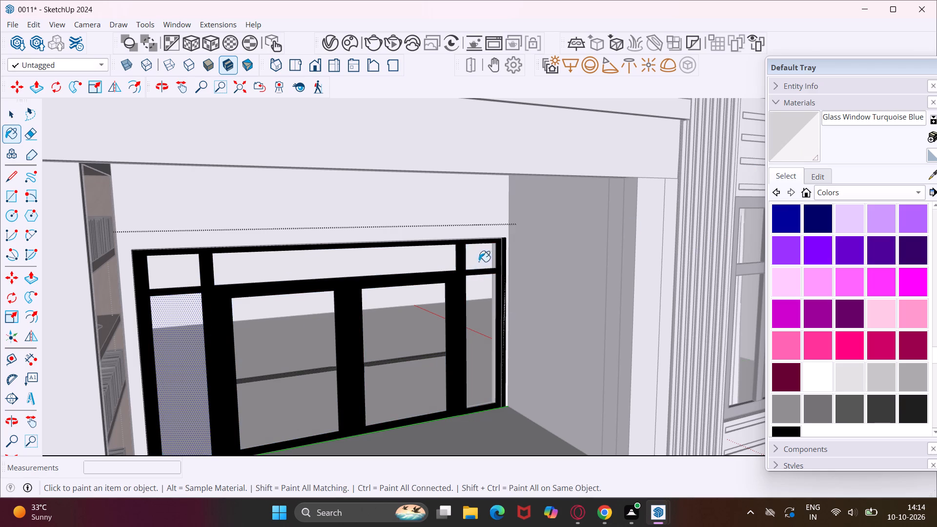
scroll(449, 318, "down", 9)
scroll(417, 348, "down", 1)
left_click(222, 378)
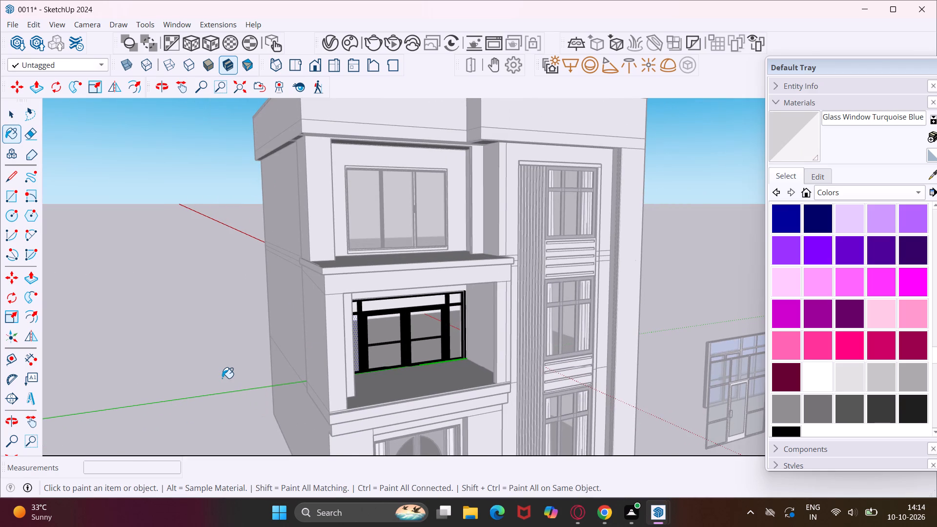
key("Escape")
key("space")
left_click(223, 378)
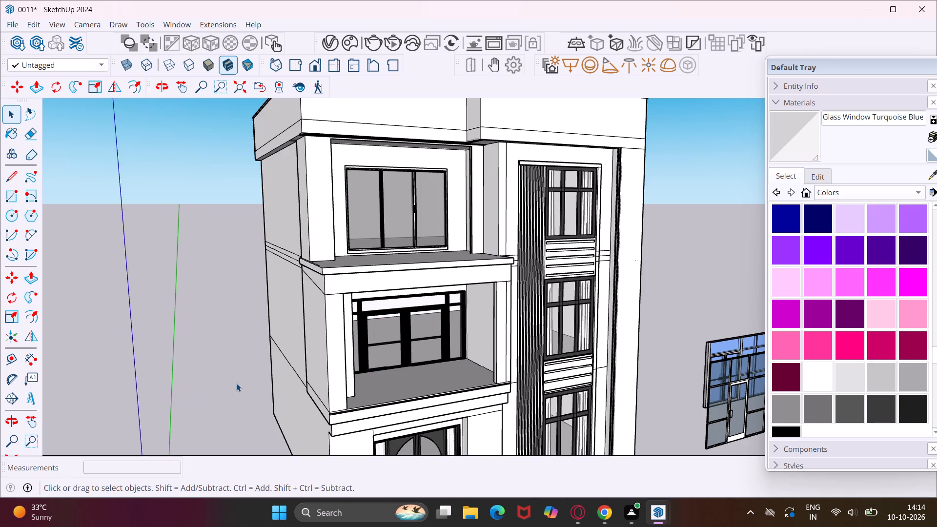
Delete the spare grey-glazed door-and-window unit standing beside the house.
middle_click_drag(234, 385, 171, 385)
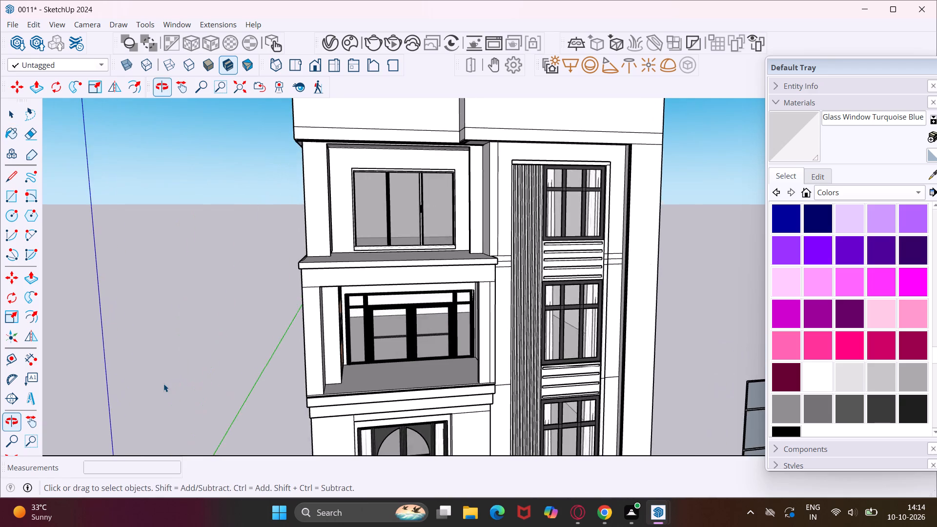
scroll(161, 383, "down", 7)
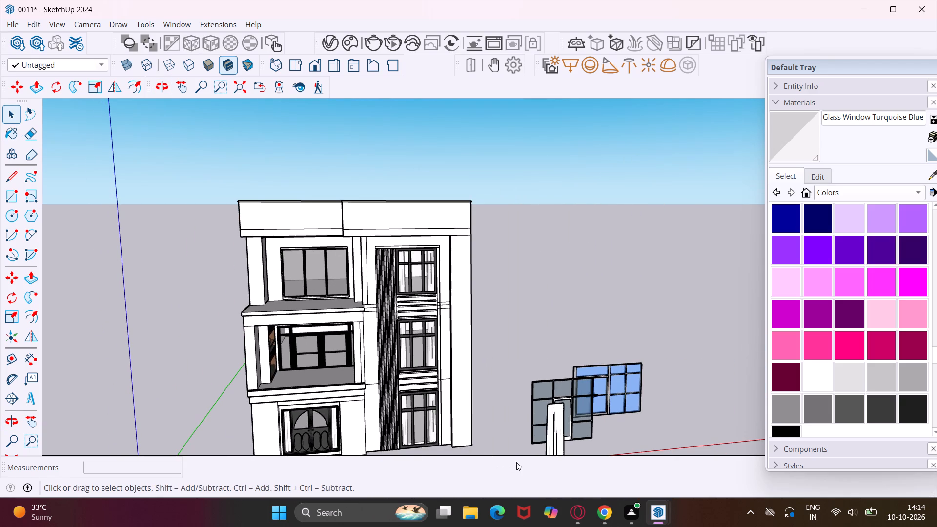
scroll(582, 405, "up", 3)
left_click(584, 404)
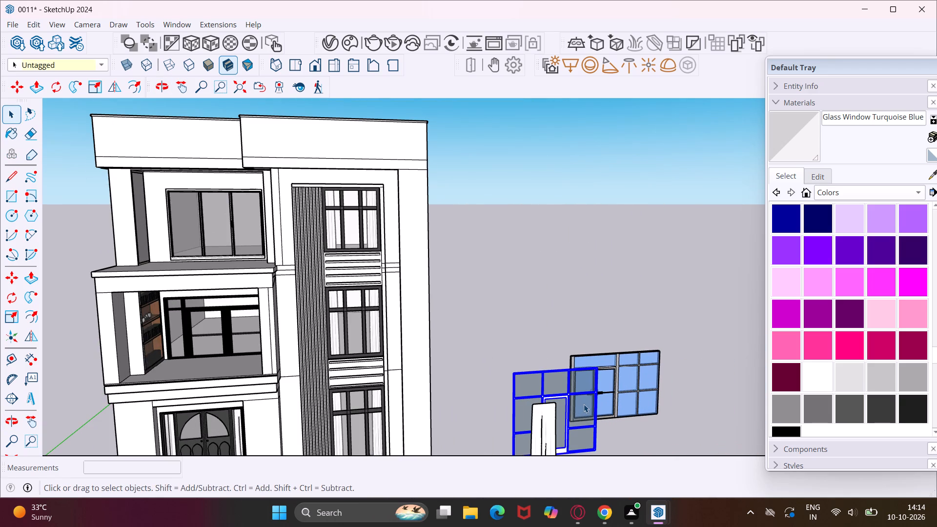
key("Delete")
Delete the spare blue-glazed door-and-window unit standing beside the house.
left_click(601, 394)
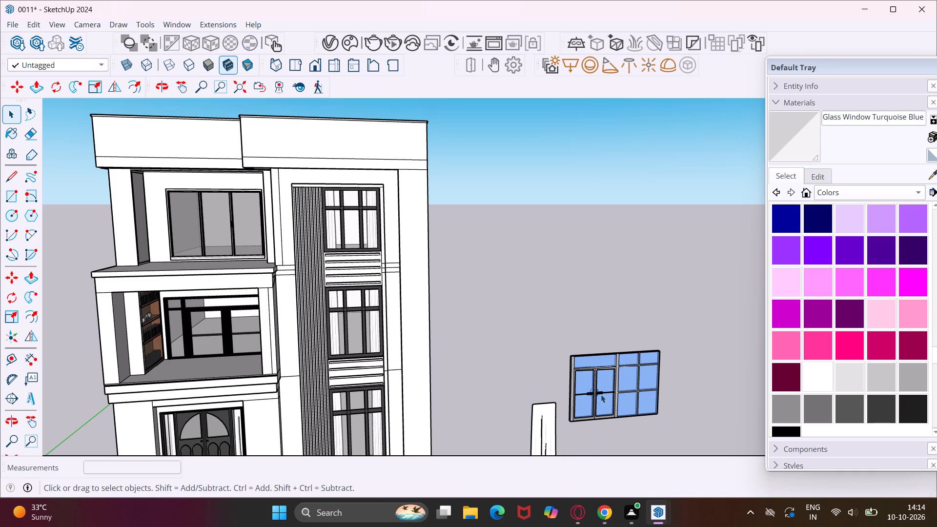
key("Delete")
Move the spare curtain from beside the house to the tower-side end of the middle-floor balcony door.
scroll(582, 410, "down", 2)
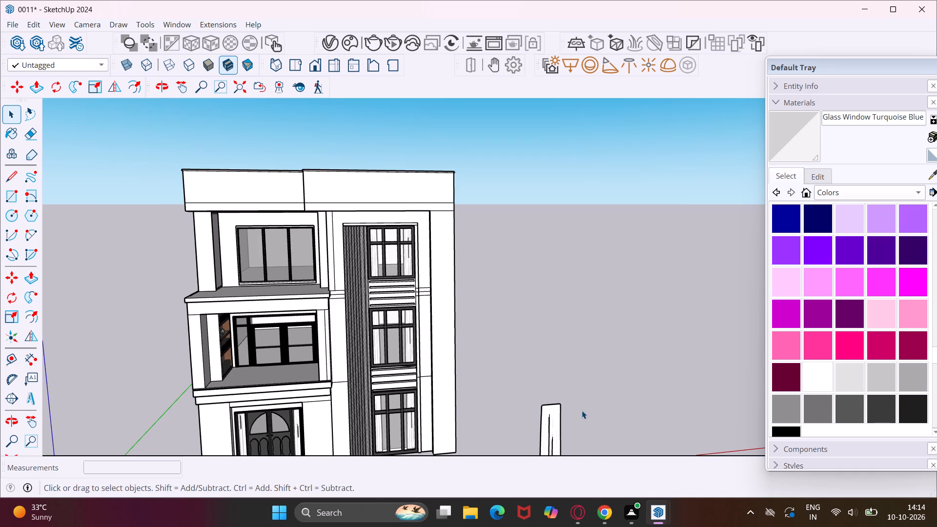
middle_click_drag(582, 410, 659, 358)
scroll(659, 358, "down", 3)
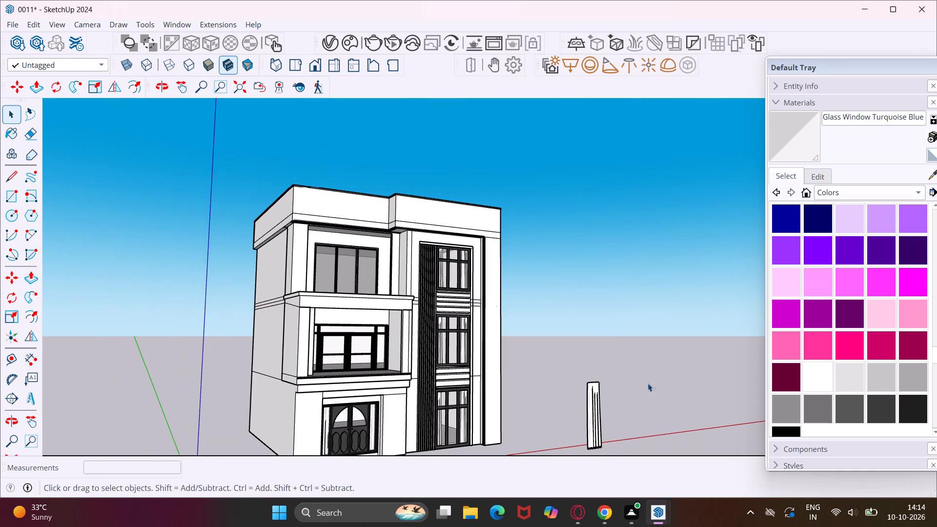
left_click(591, 415)
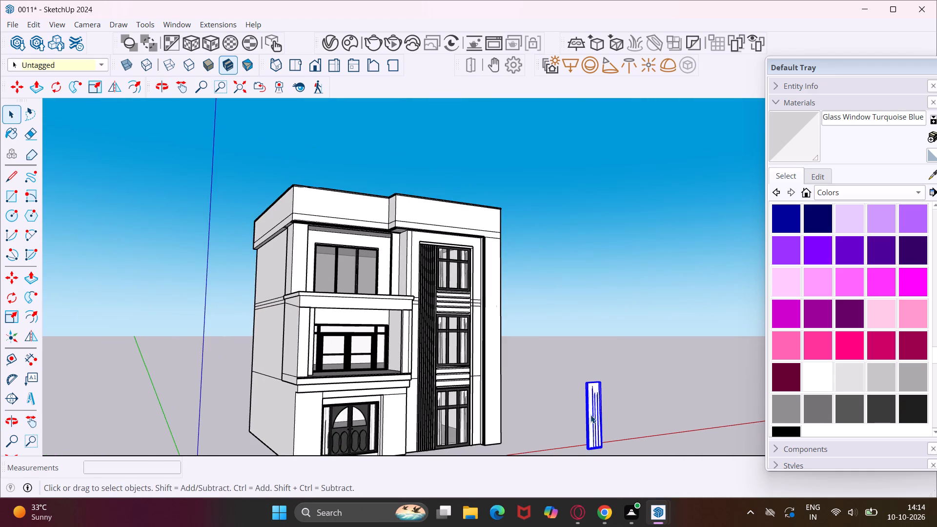
scroll(591, 415, "up", 3)
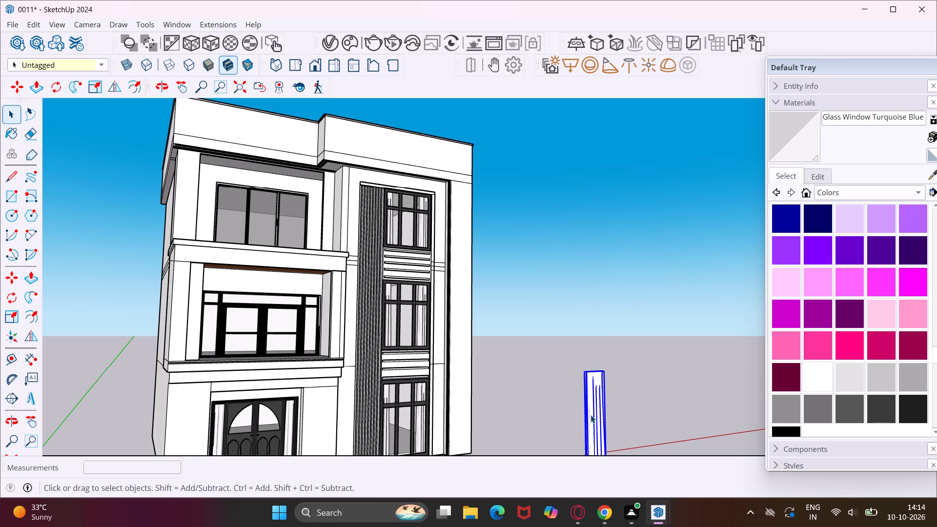
key("m")
scroll(585, 371, "up", 3)
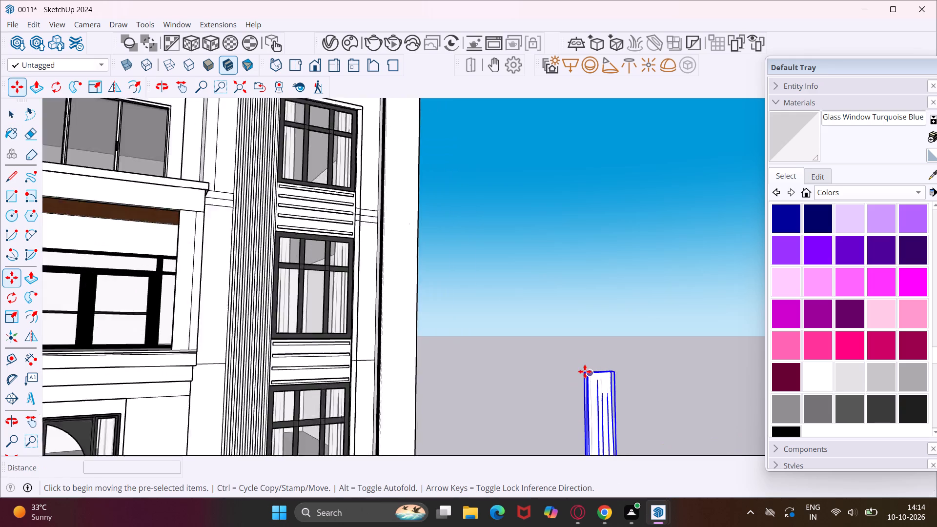
scroll(585, 371, "up", 6)
left_click(589, 373)
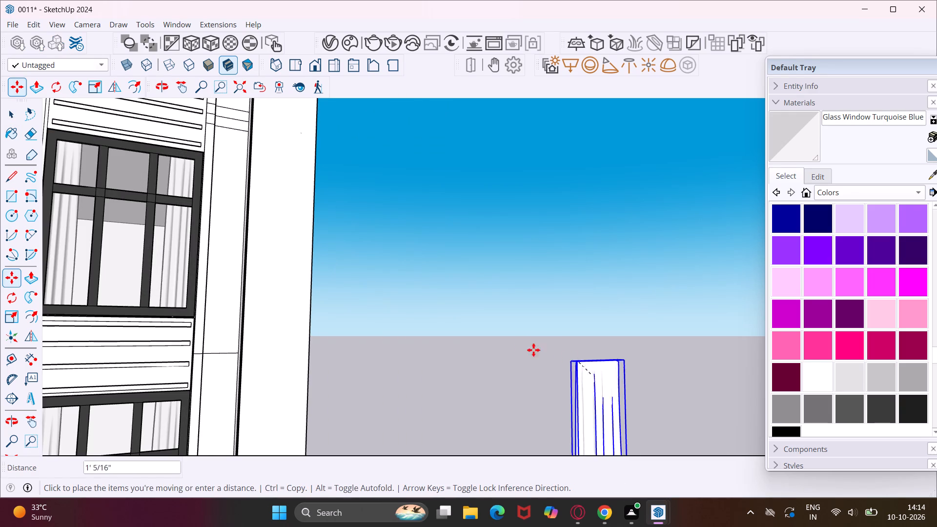
scroll(508, 340, "down", 12)
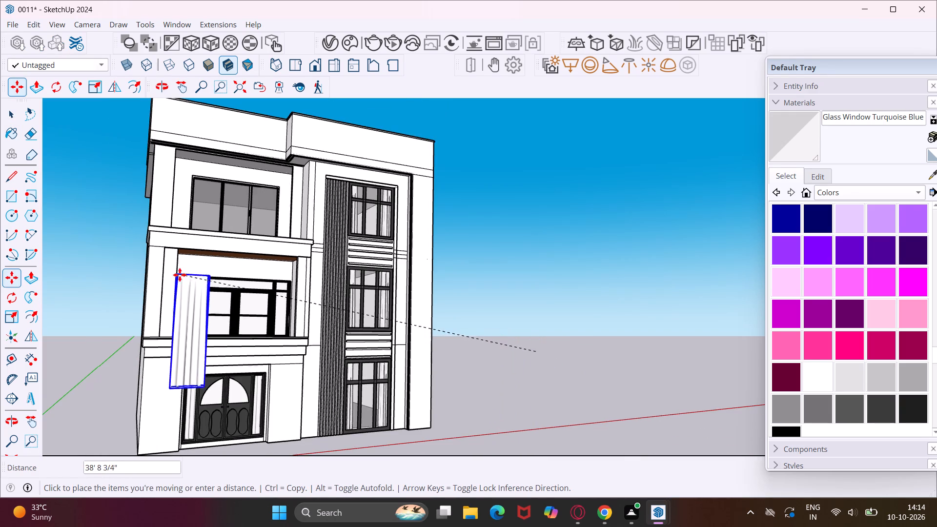
scroll(183, 272, "up", 11)
scroll(182, 249, "down", 1)
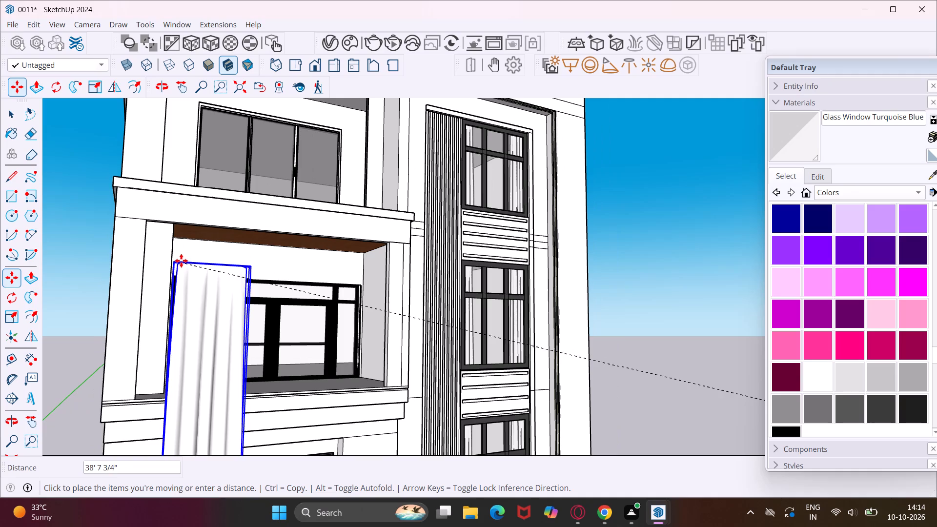
middle_click_drag(187, 243, 337, 293)
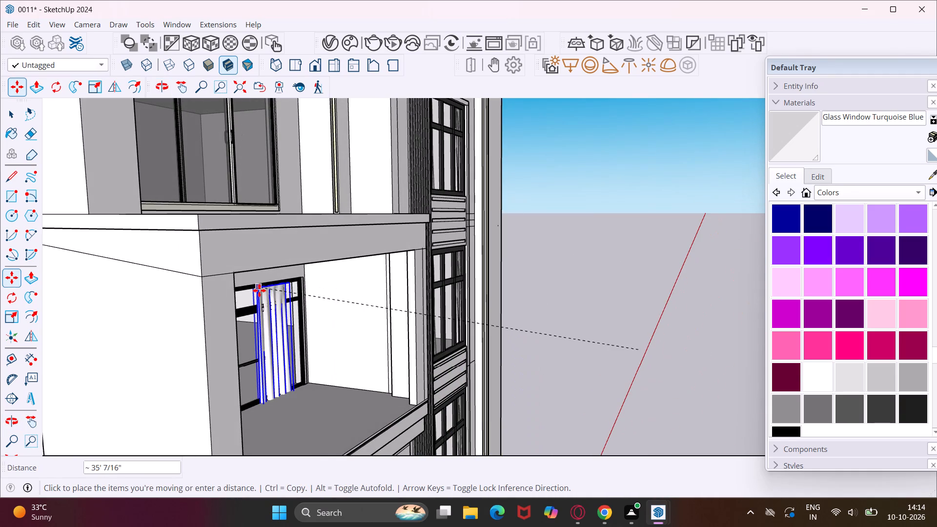
scroll(270, 289, "up", 11)
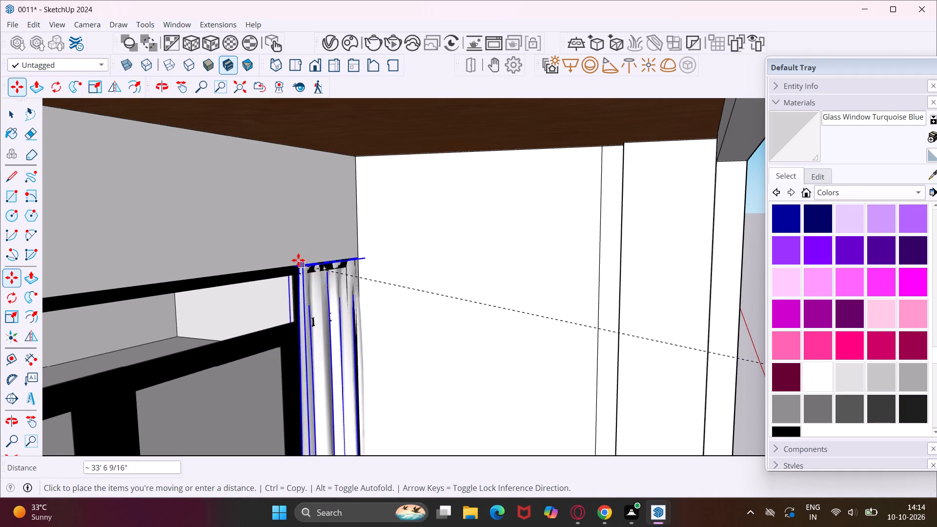
left_click(292, 253)
Shift the curtain about 2 1/16" so it stands clear of the balcony door frame and wall.
scroll(286, 252, "up", 4)
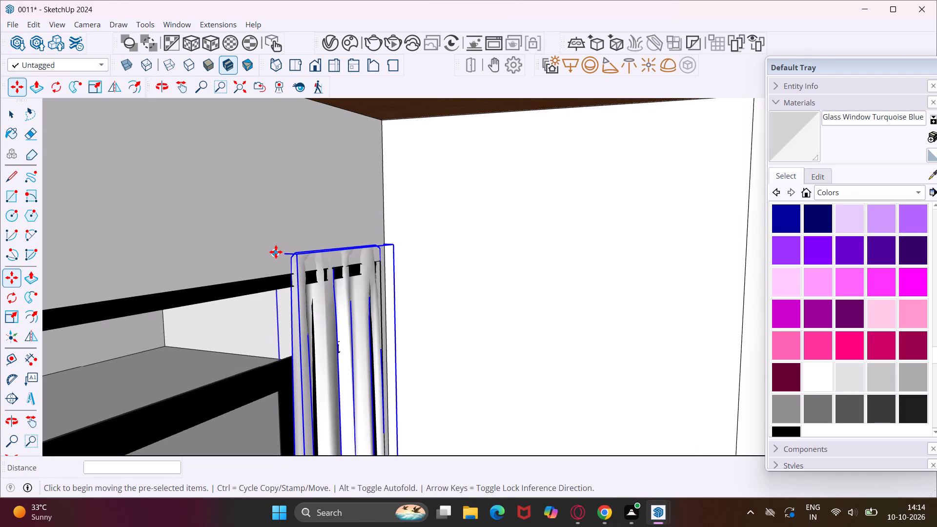
left_click(276, 252)
left_click(287, 254)
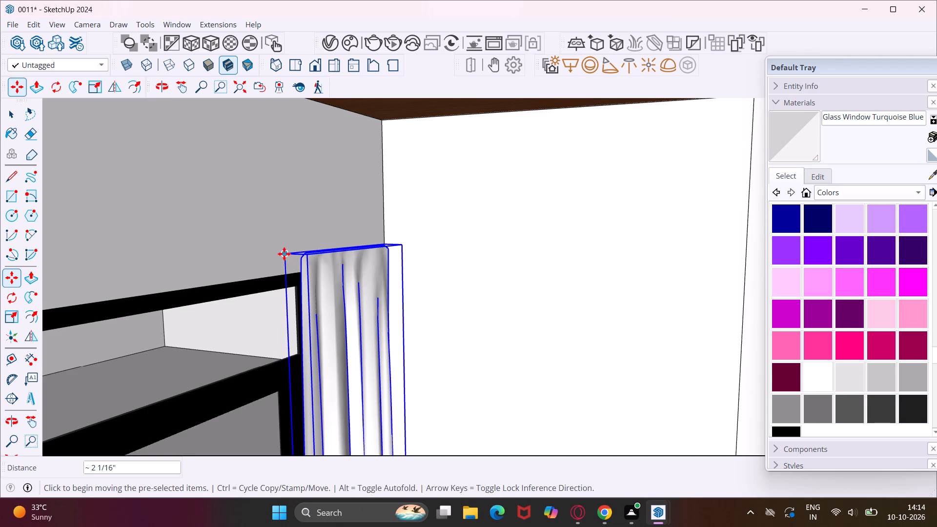
Copy the balcony door curtain straight up 12' 3 7/8" to the tower-side end of the top-floor window.
middle_click_drag(279, 252, 196, 265)
scroll(178, 257, "down", 9)
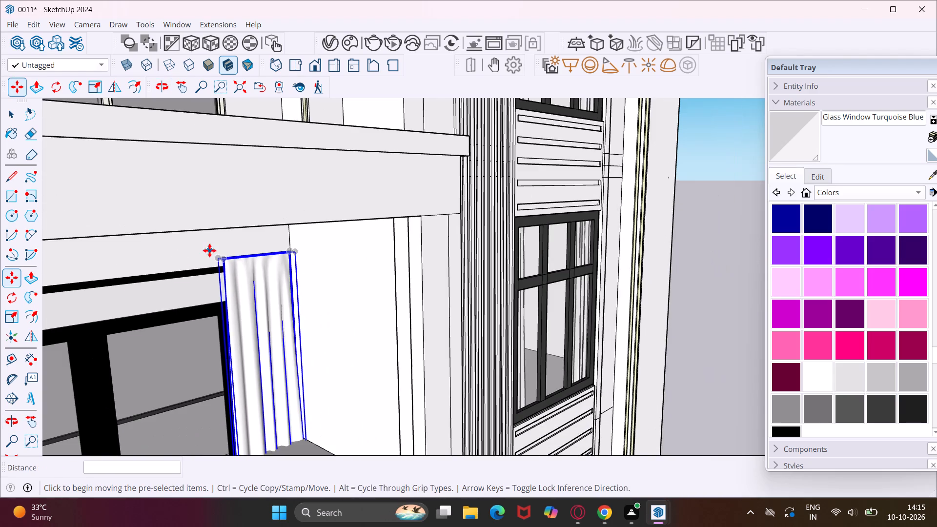
middle_click_drag(209, 249, 201, 234)
scroll(201, 234, "down", 5)
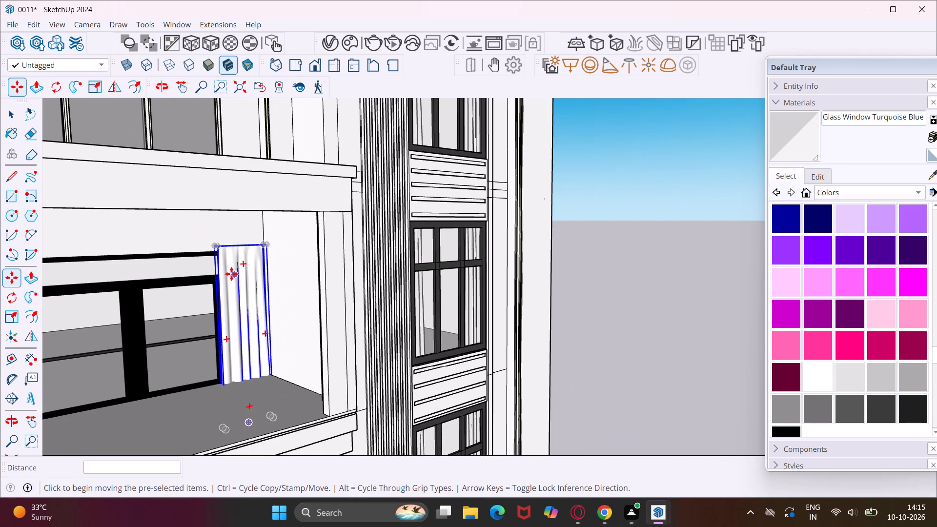
scroll(222, 284, "down", 3)
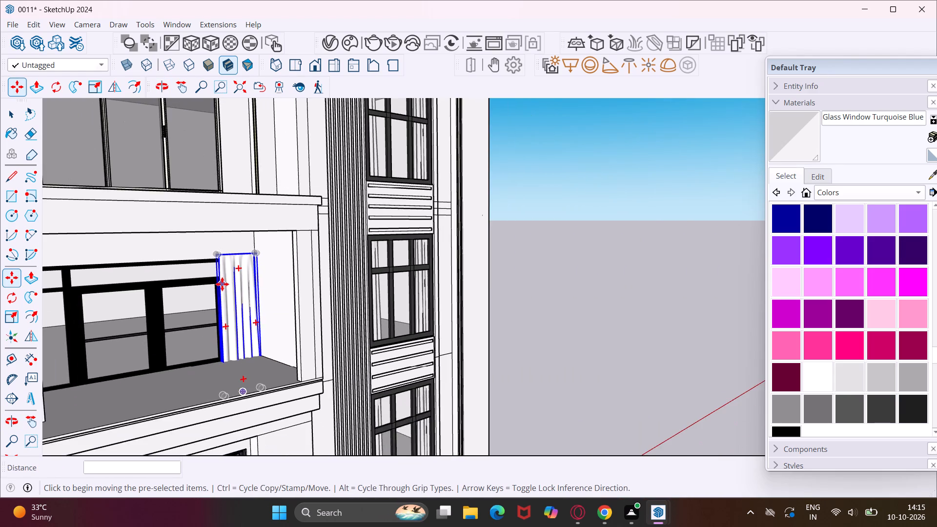
middle_click_drag(222, 284, 275, 274)
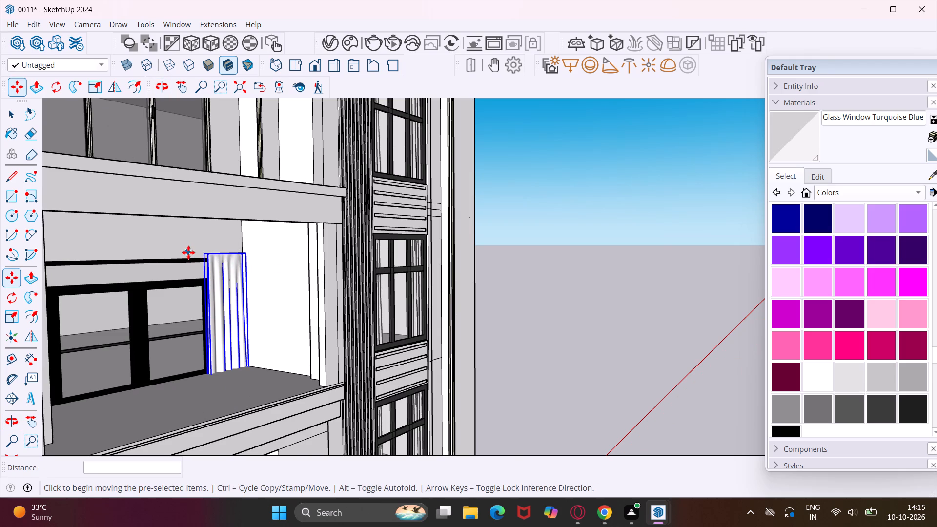
left_click(188, 252)
scroll(188, 230, "down", 5)
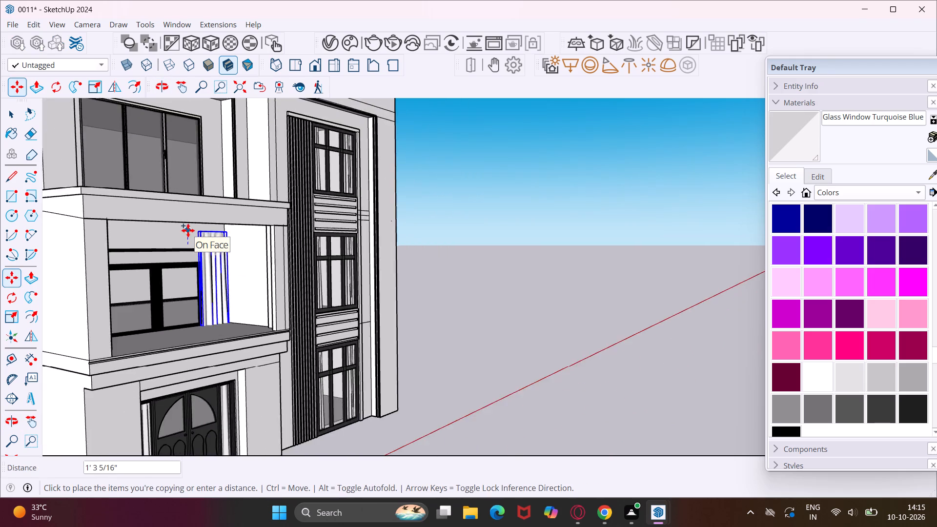
scroll(188, 230, "down", 3)
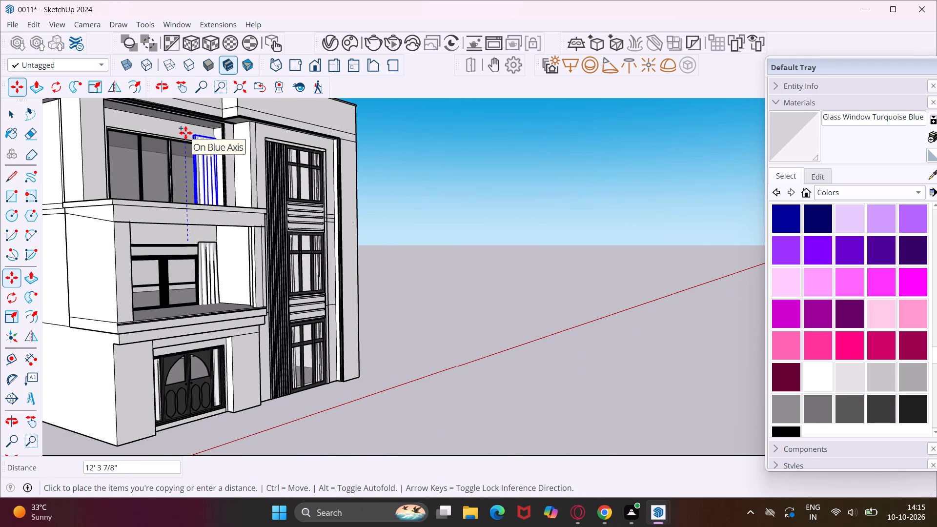
left_click(185, 133)
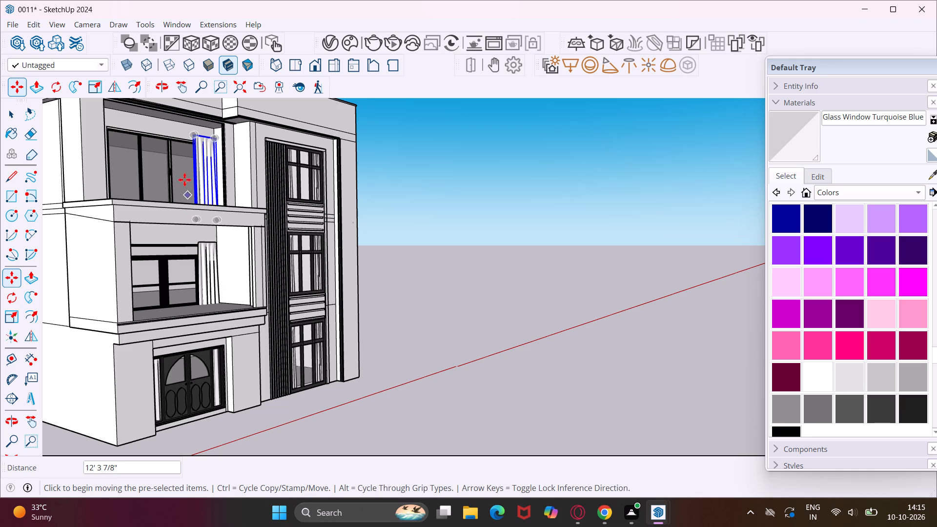
Raise the copied curtain about 11 7/8" so its hem rests at the top-floor balcony floor.
scroll(198, 163, "up", 9)
middle_click_drag(198, 163, 177, 174)
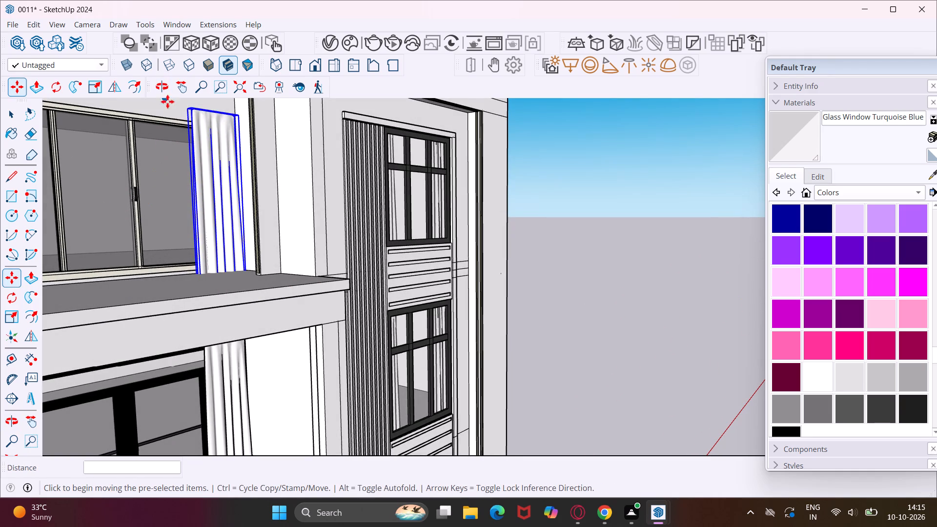
left_click(271, 223)
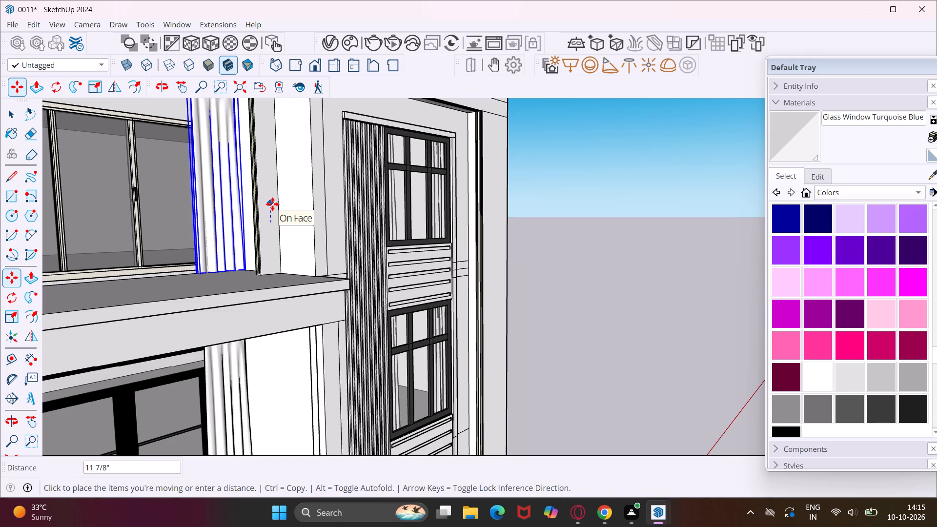
left_click(272, 204)
Scale the top-floor curtain's height down from its top edge to a factor of about 0.84.
middle_click_drag(272, 204, 221, 229)
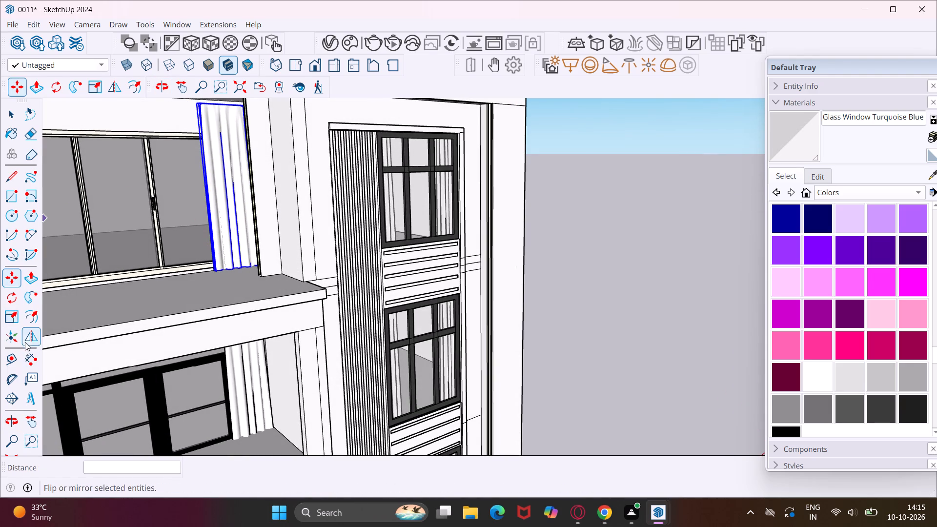
left_click(12, 320)
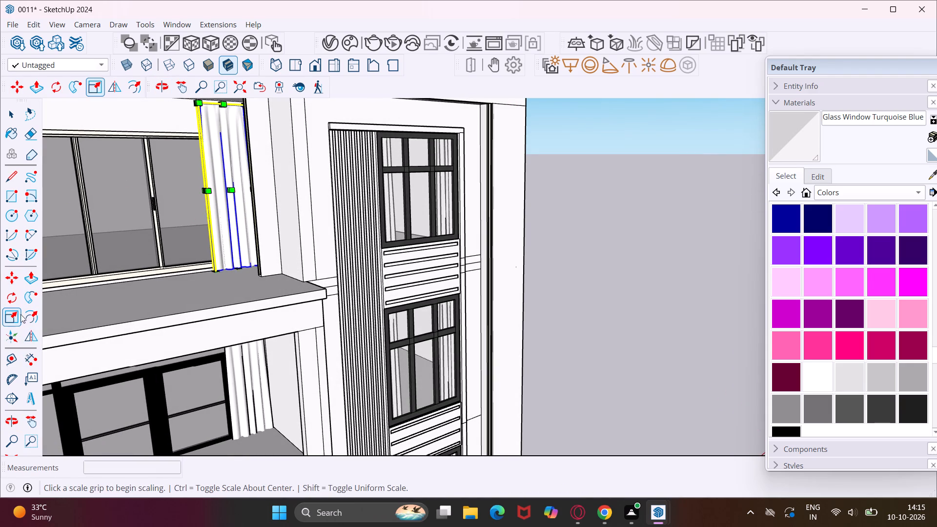
scroll(224, 104, "up", 2)
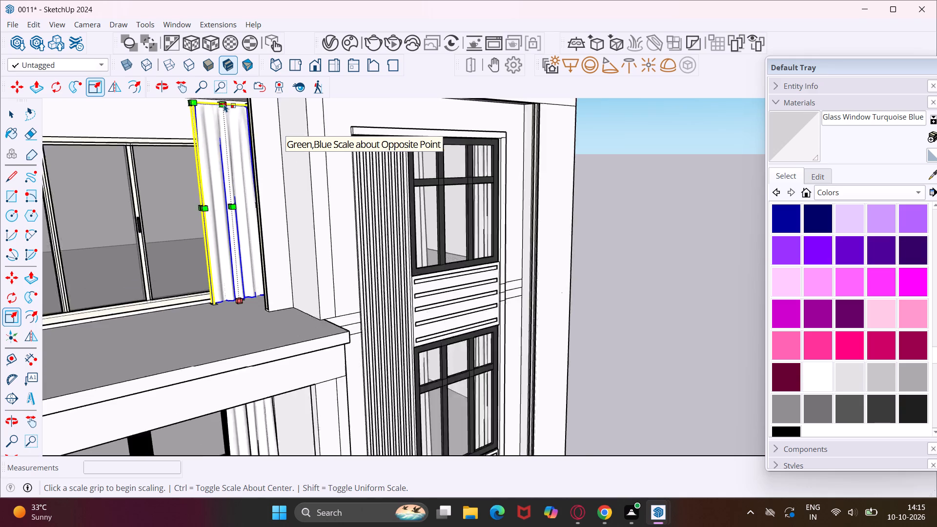
scroll(224, 104, "up", 4)
left_click(217, 102)
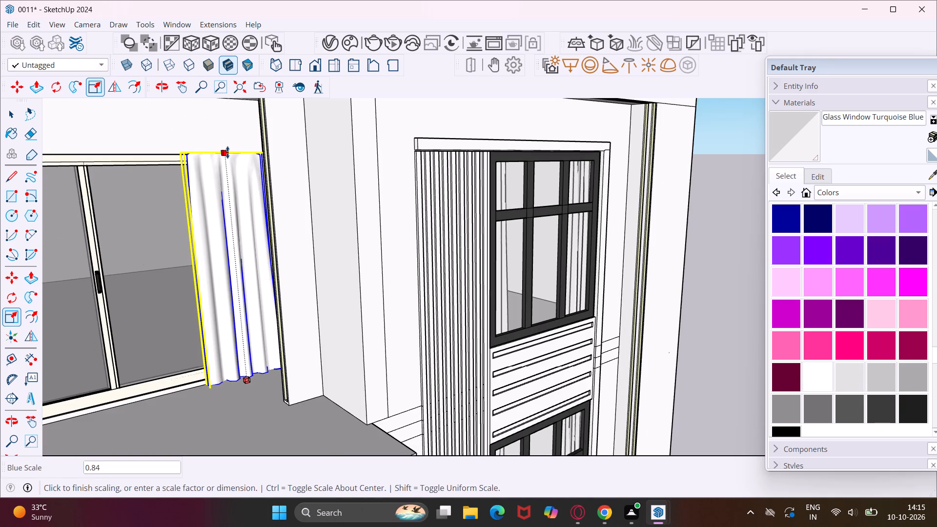
left_click(227, 152)
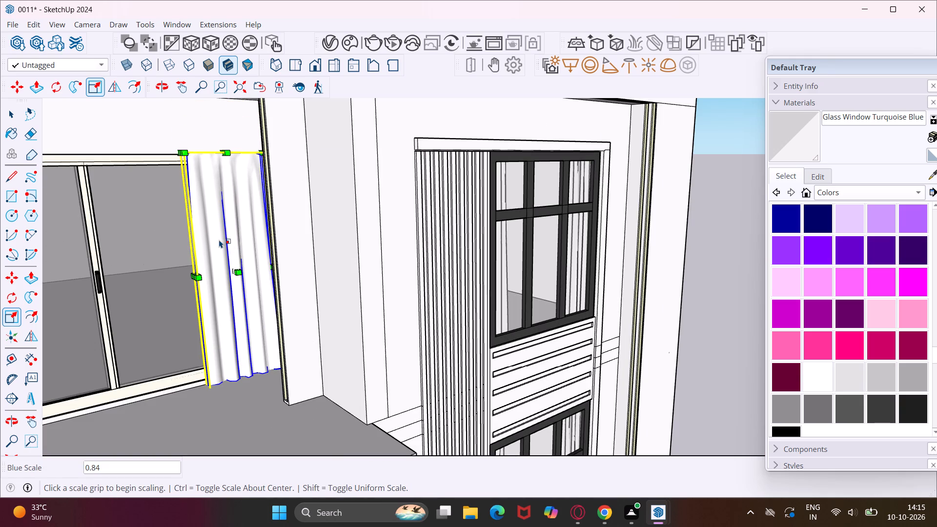
Copy the shortened curtain 9' 5 3/8" along the wall to the opposite end of the top-floor window.
middle_click_drag(219, 240, 272, 238)
scroll(231, 240, "up", 1)
scroll(243, 235, "down", 8)
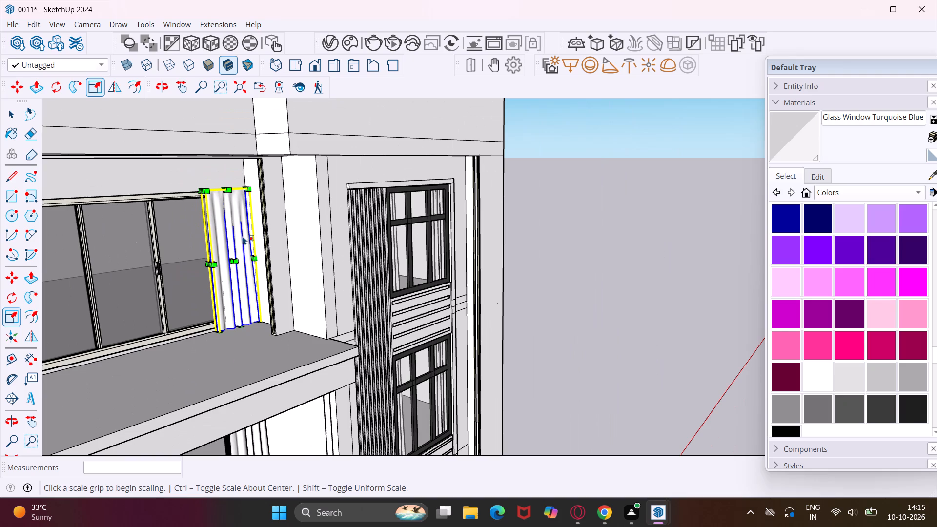
key("m")
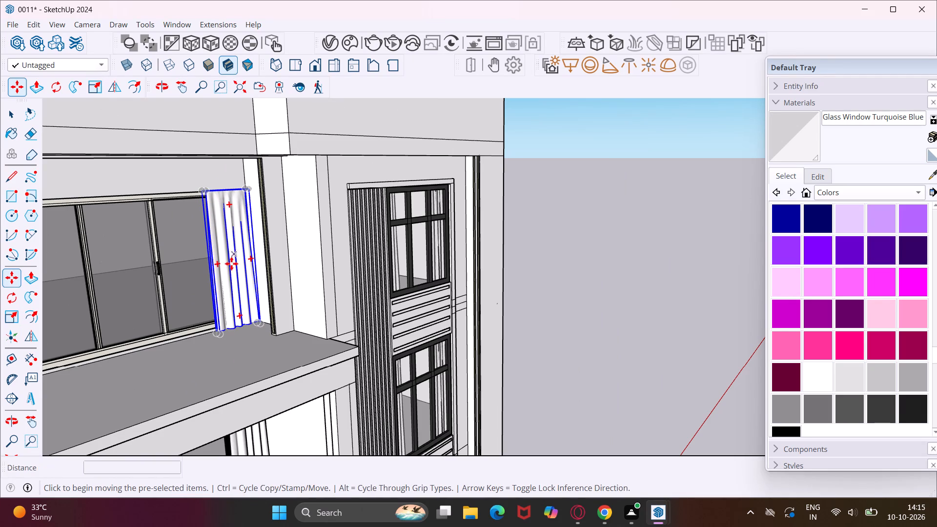
scroll(209, 277, "up", 2)
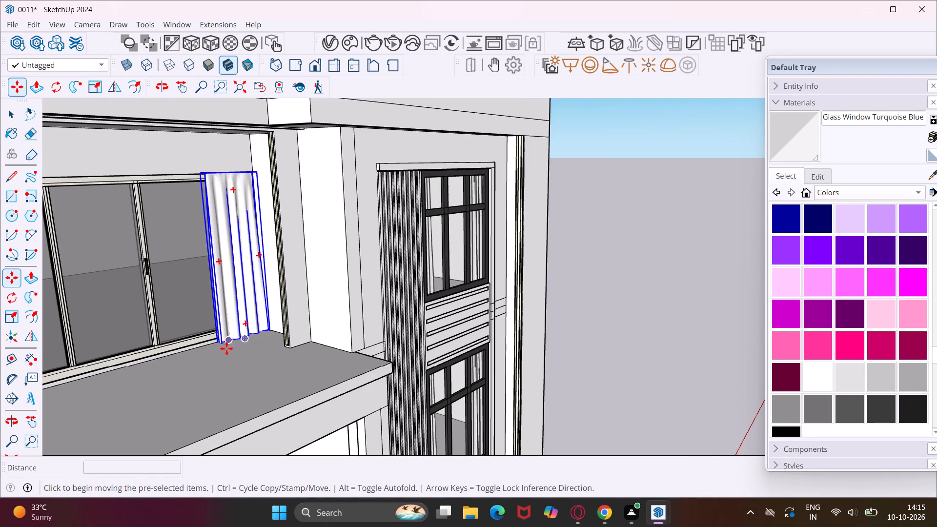
left_click(245, 349)
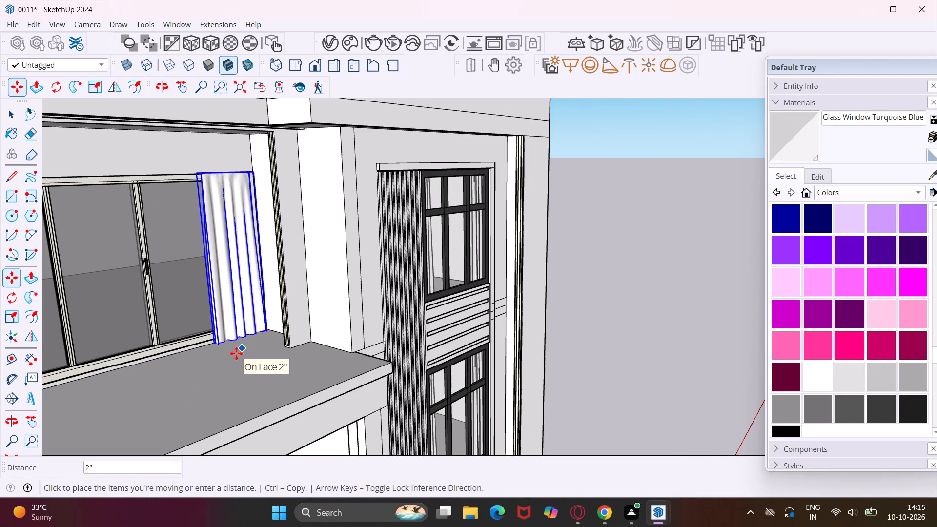
scroll(236, 353, "down", 6)
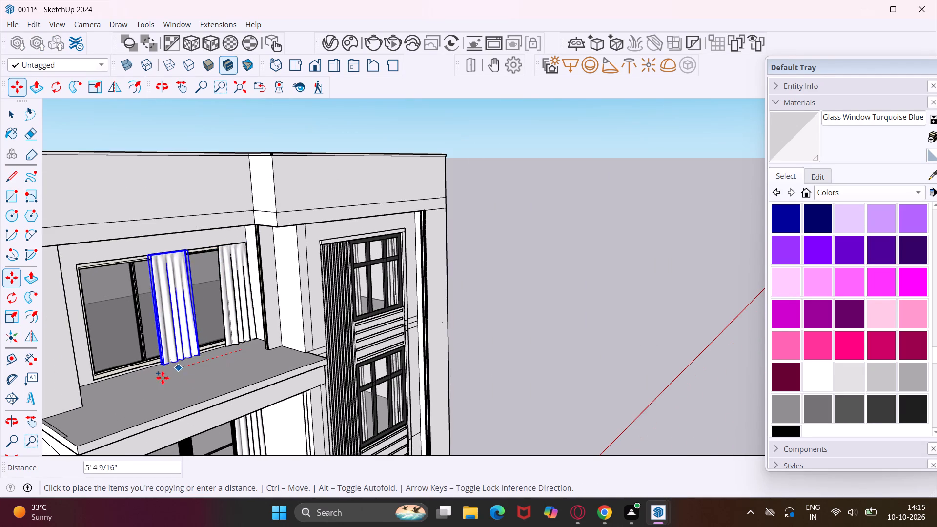
left_click(106, 388)
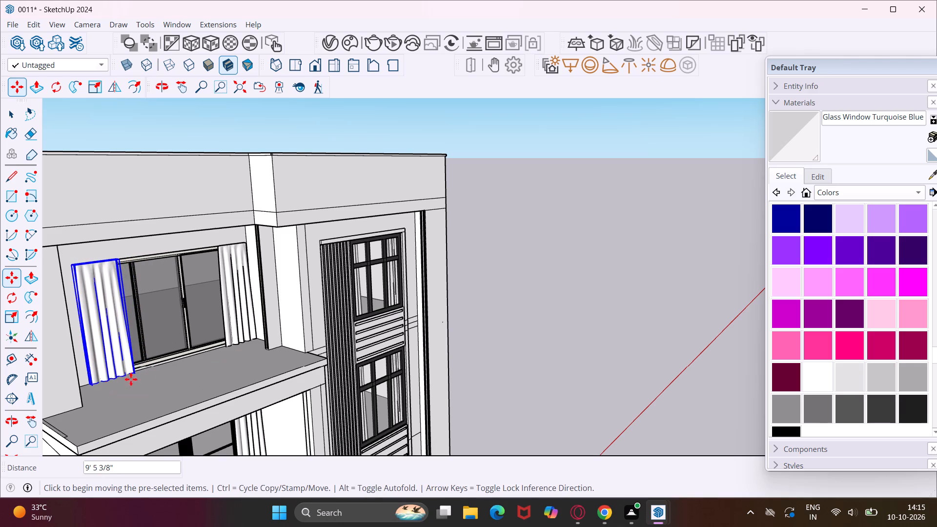
key("Escape")
Shift the tower-side top-floor curtain about 1' 1/16" along the red axis toward the opposite curtain.
key("space")
left_click(241, 337)
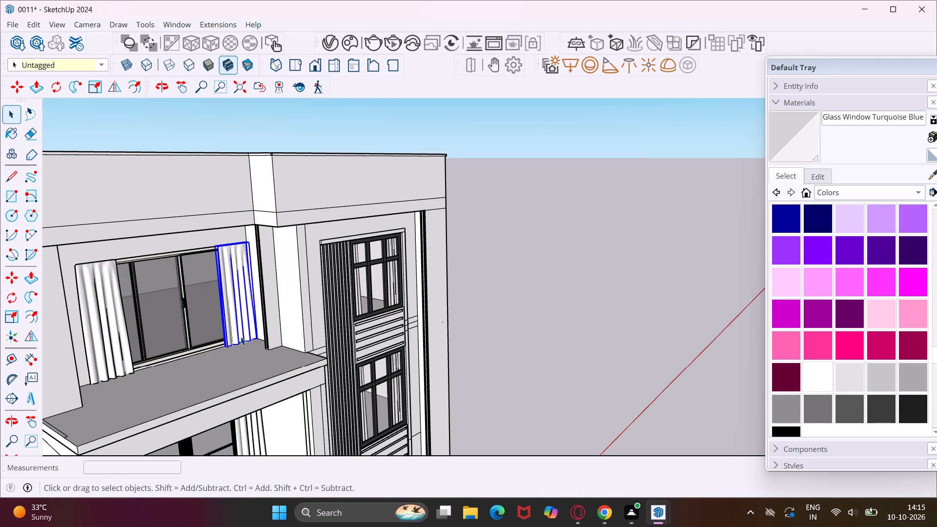
key("m")
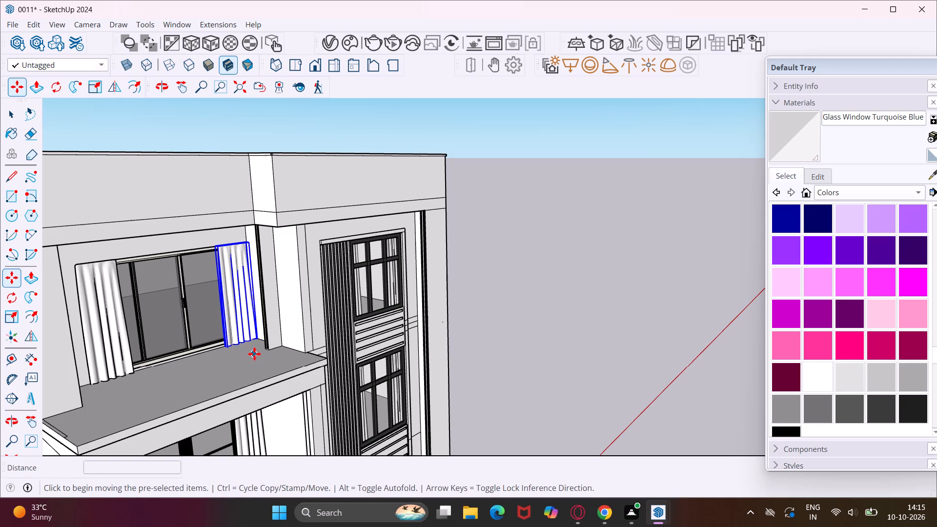
left_click(258, 347)
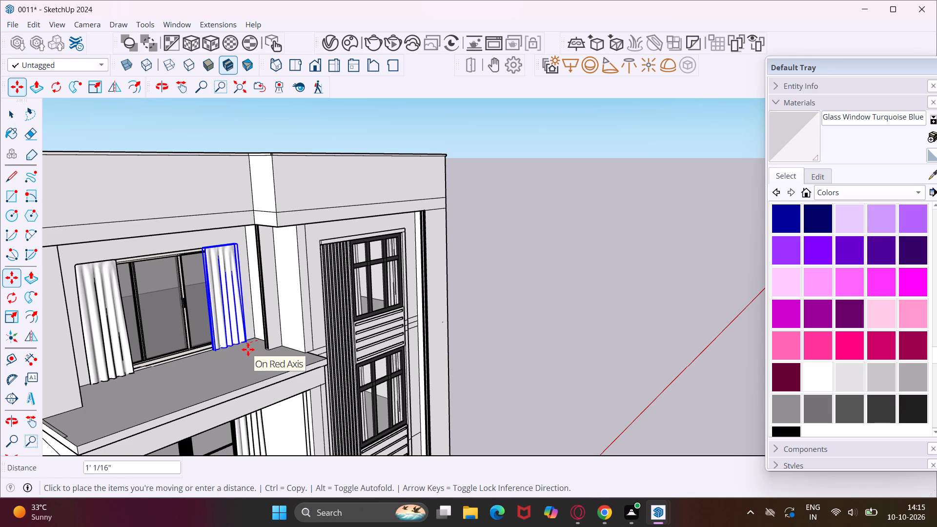
left_click(248, 349)
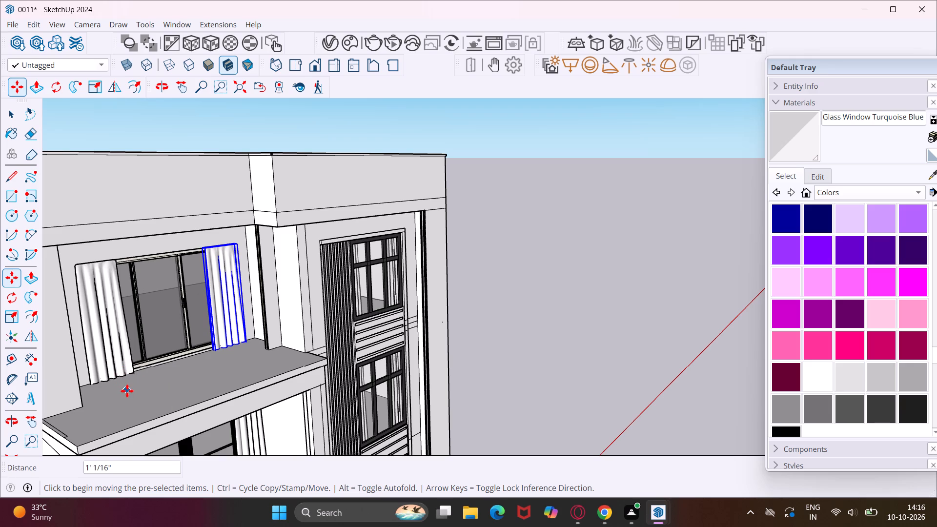
key("Escape")
Scale the top-floor curtain at the end away from the tower to about 0.74 in red and 0.80 in green.
key("space")
left_click(114, 362)
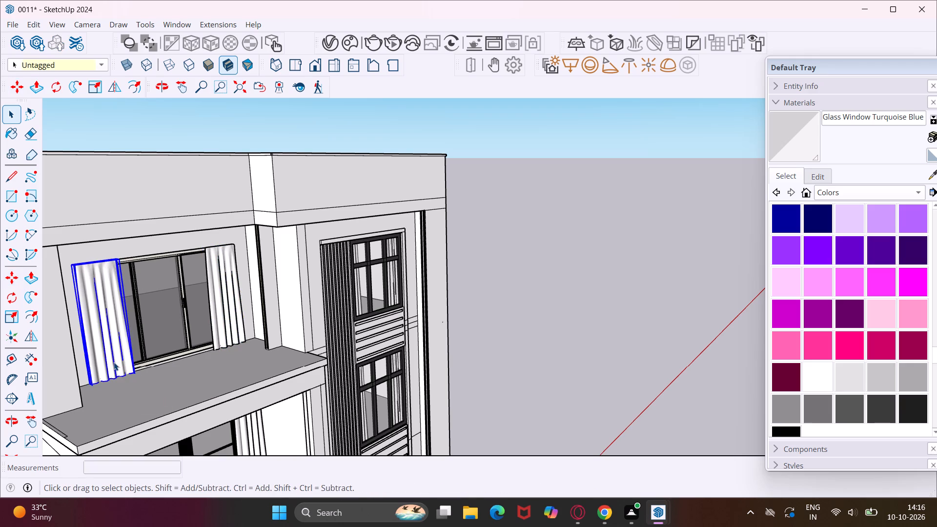
left_click(14, 319)
scroll(120, 318, "down", 2)
scroll(120, 318, "up", 9)
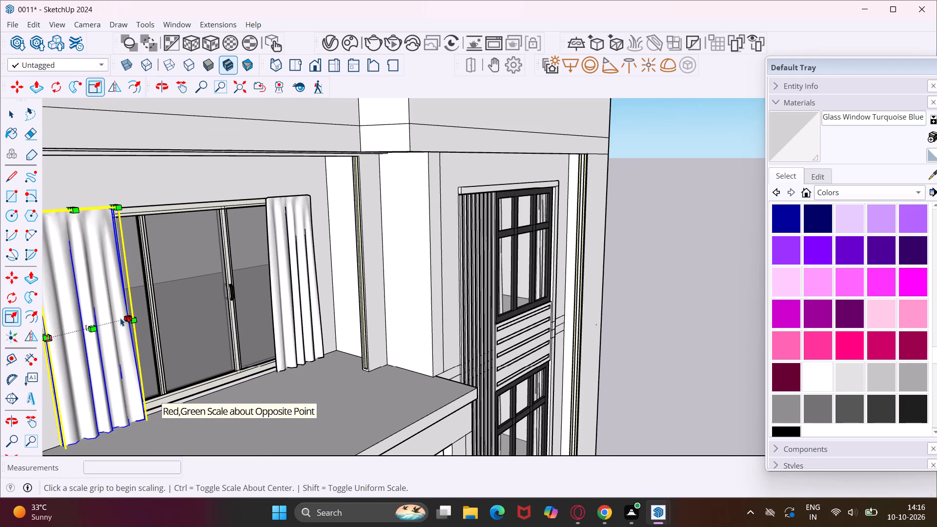
left_click(123, 318)
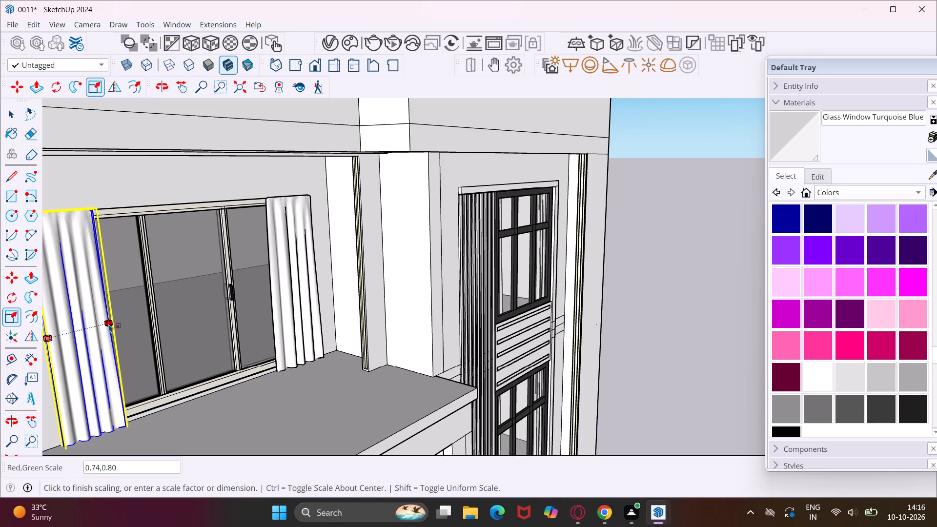
left_click(109, 324)
key("Escape")
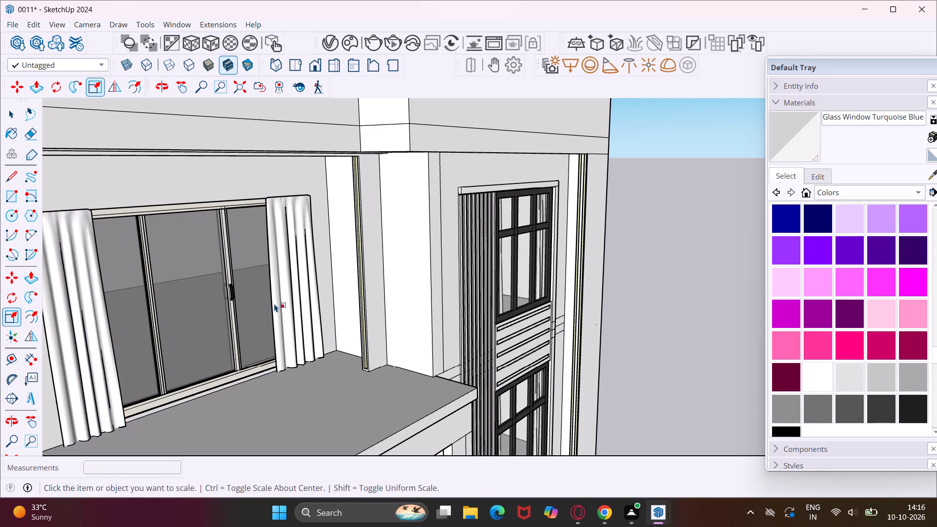
Scale the tower-side top-floor curtain's width to a factor of about 0.87 from its window-side edge.
key("space")
left_click(274, 304)
left_click(7, 322)
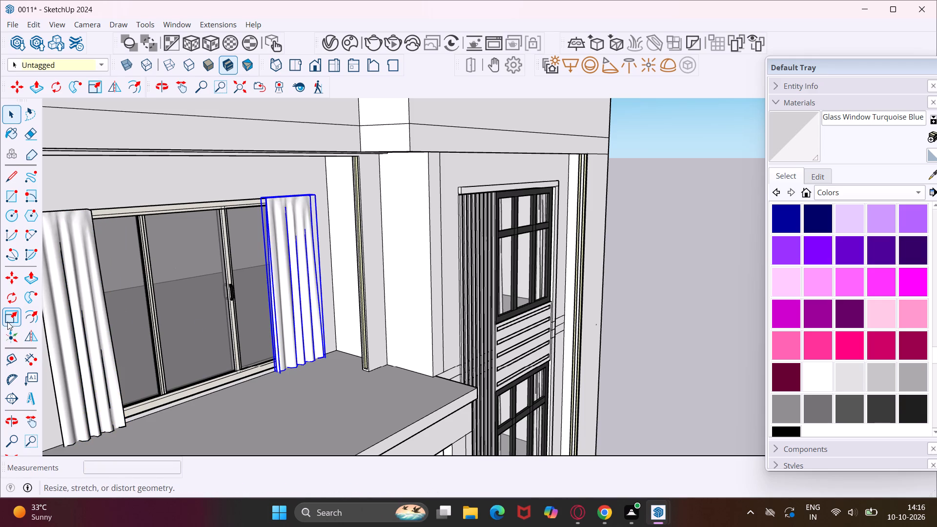
scroll(268, 292, "up", 4)
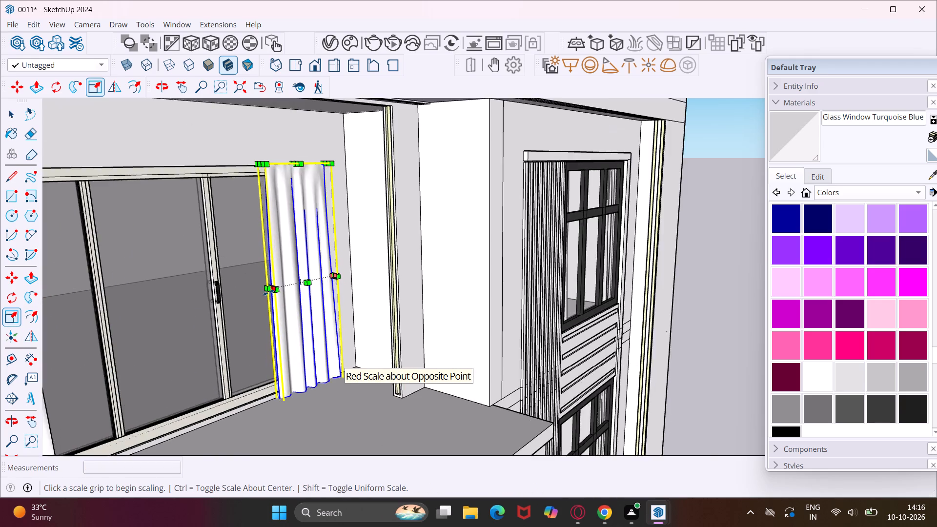
scroll(268, 292, "up", 3)
left_click(270, 293)
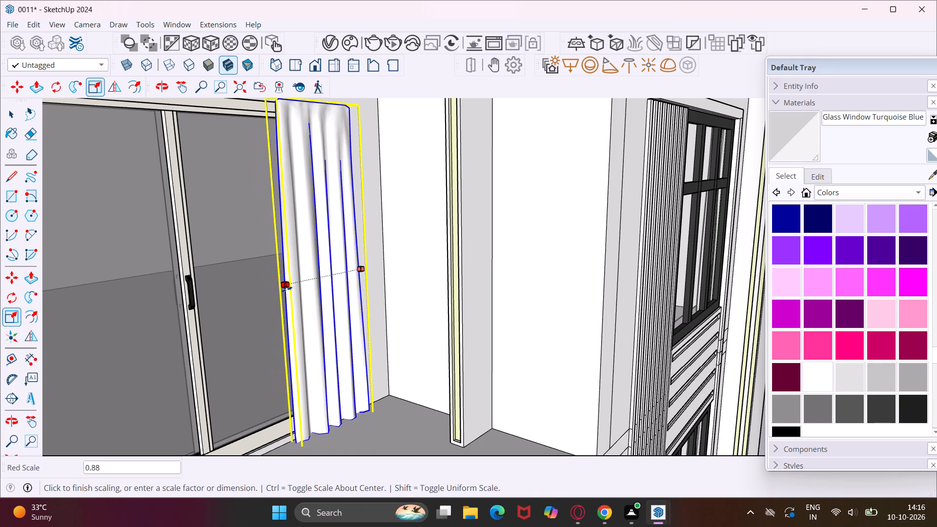
left_click(287, 289)
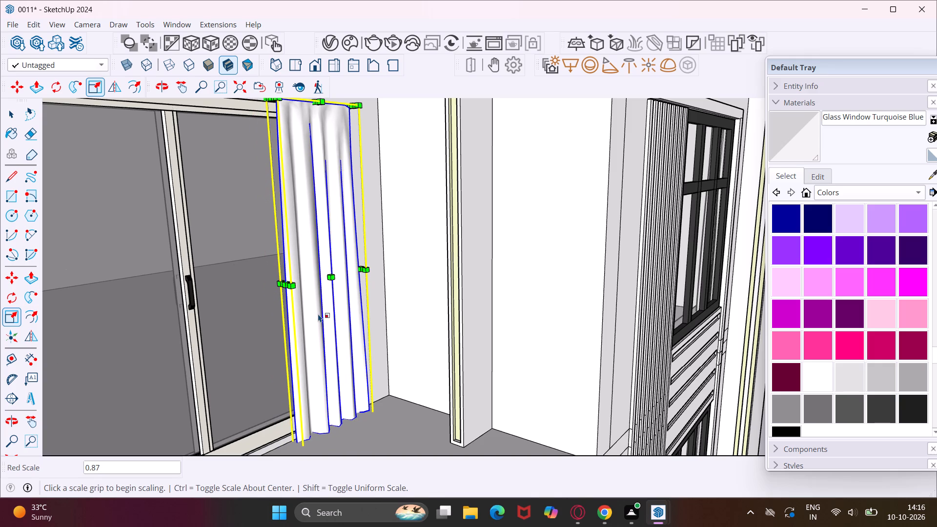
key("Escape")
Move both top-floor curtains together about 10 1/8" inward so they hang behind the window glass.
key("space")
left_click(318, 318)
scroll(318, 318, "down", 6)
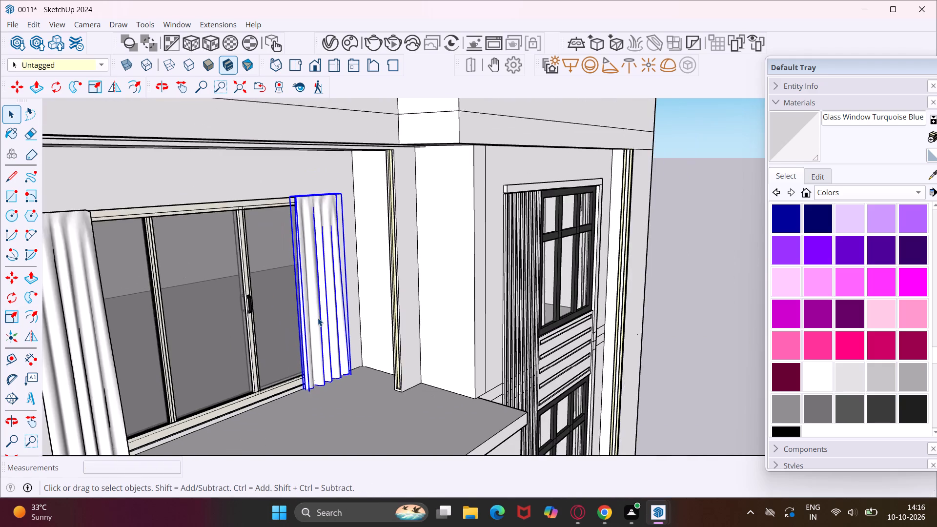
scroll(318, 318, "down", 2)
left_click(151, 390, "ctrl")
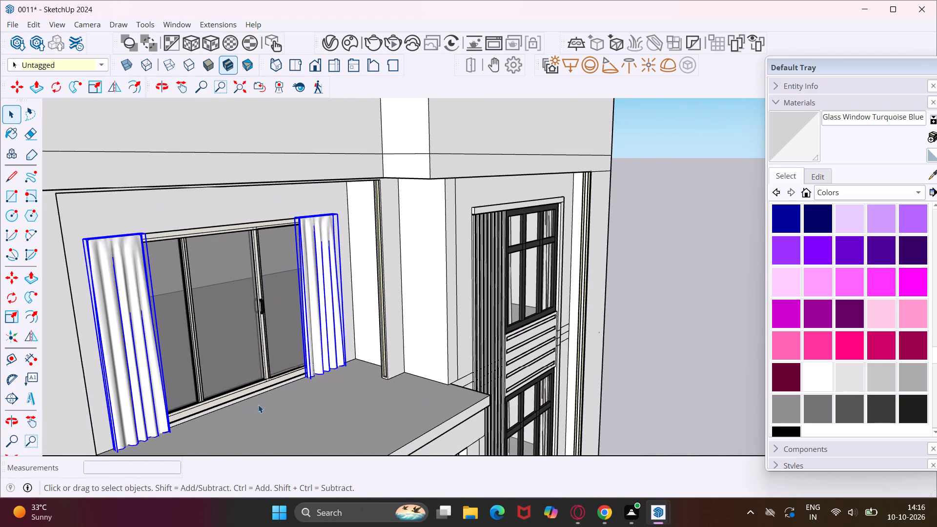
key("m")
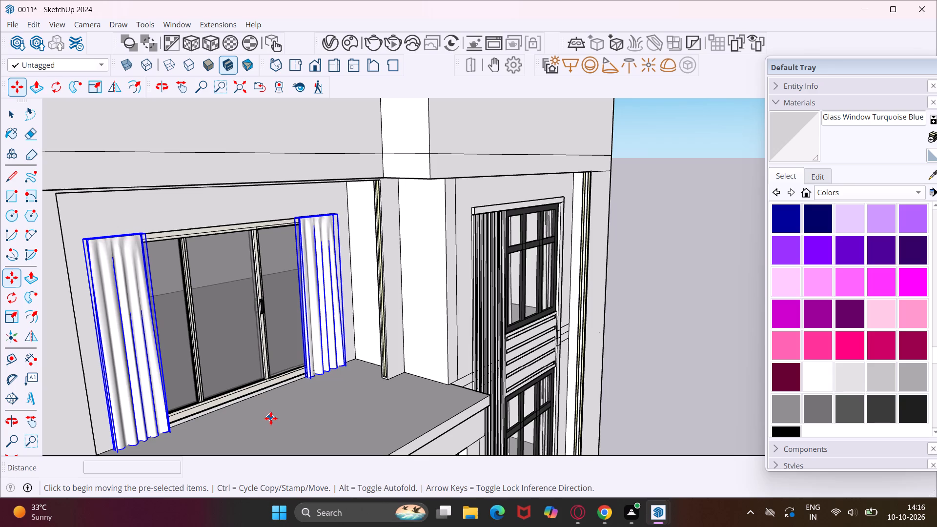
left_click(271, 418)
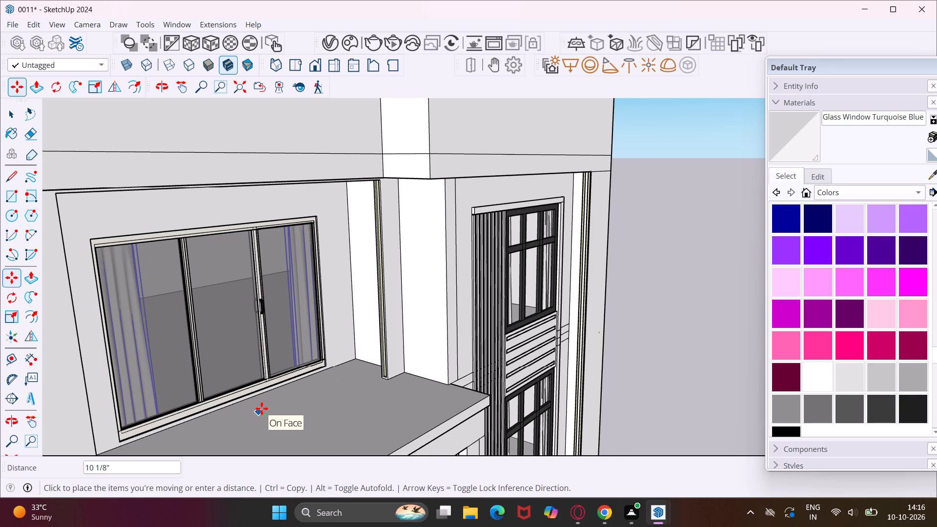
scroll(262, 408, "up", 1)
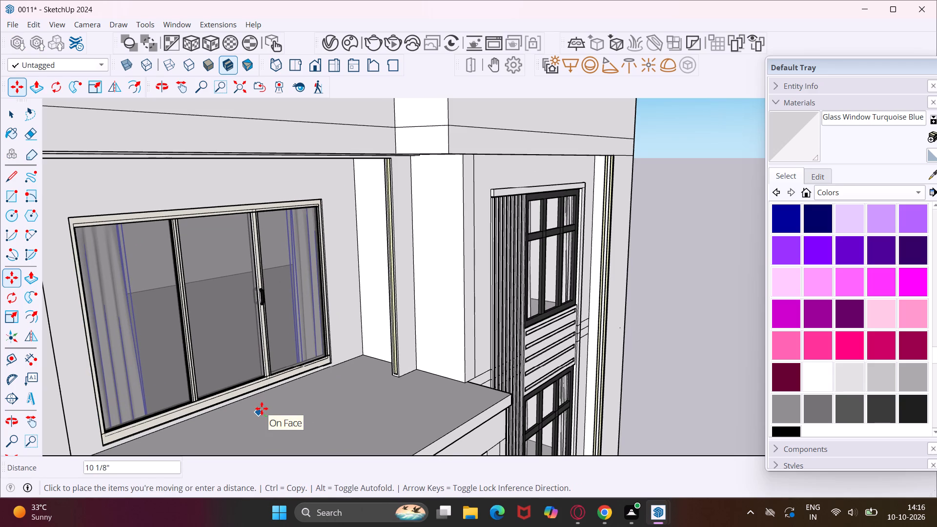
left_click(262, 408)
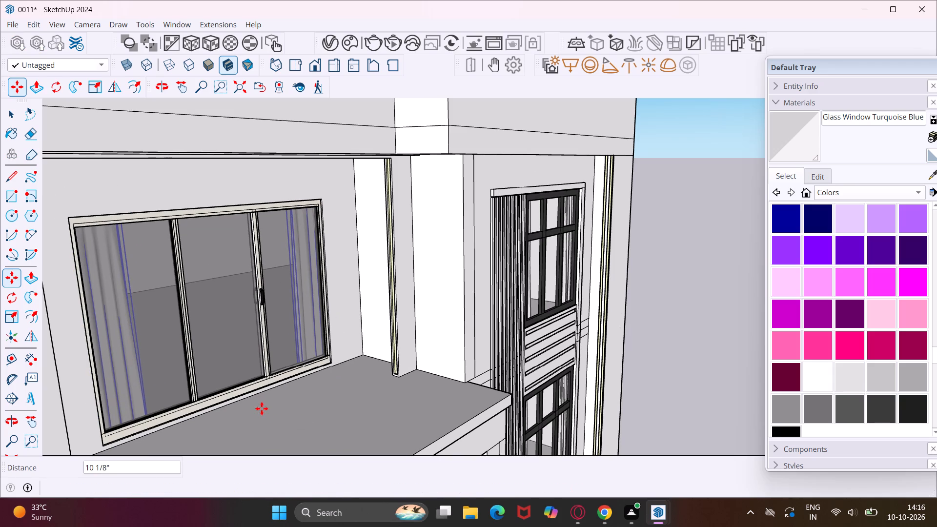
middle_click_drag(262, 408, 330, 408)
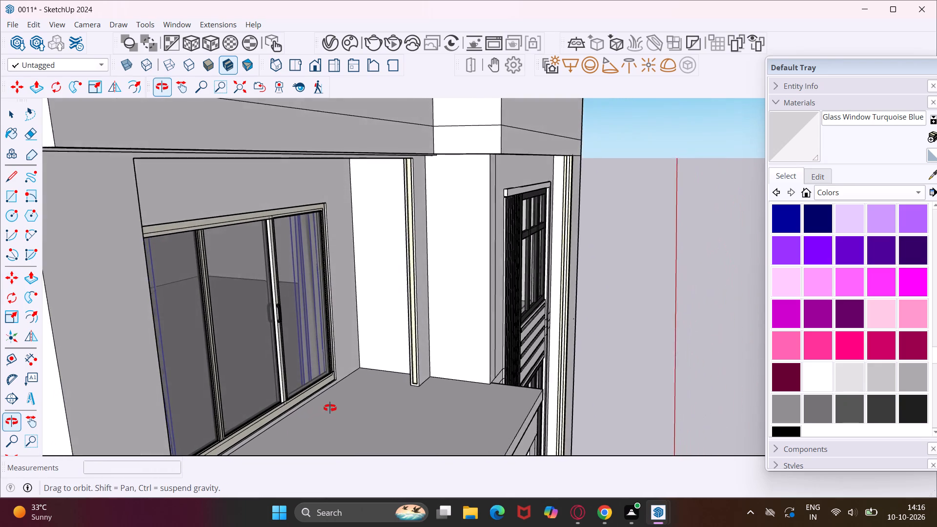
middle_click_drag(330, 408, 274, 404)
scroll(258, 393, "down", 4)
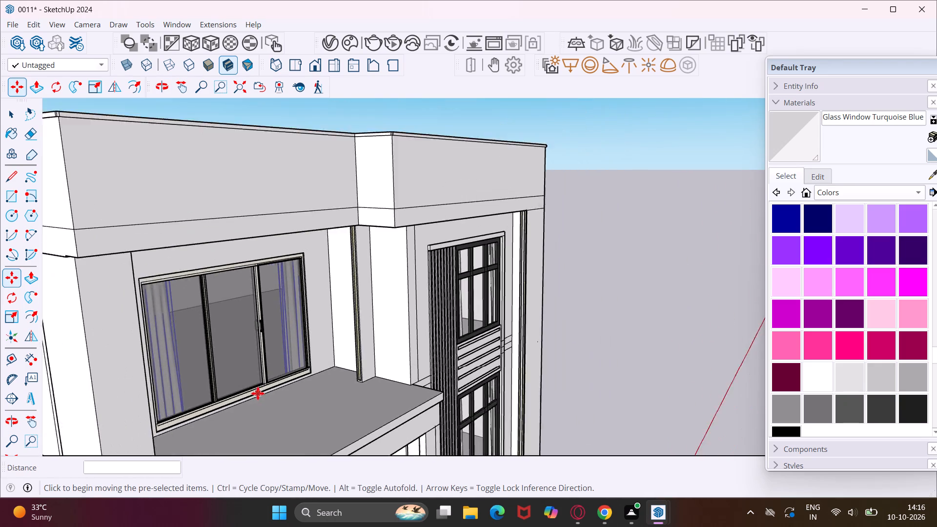
scroll(258, 393, "down", 1)
key("Escape")
key("space")
Raise the curtain at the middle-floor balcony door by about 11 11/16".
middle_click_drag(288, 402, 287, 402)
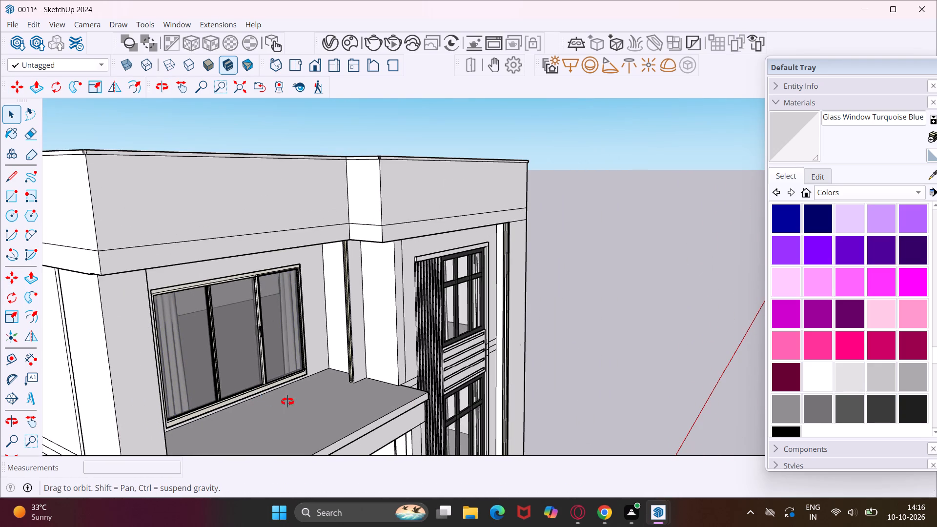
middle_click_drag(287, 402, 256, 290)
scroll(255, 294, "down", 7)
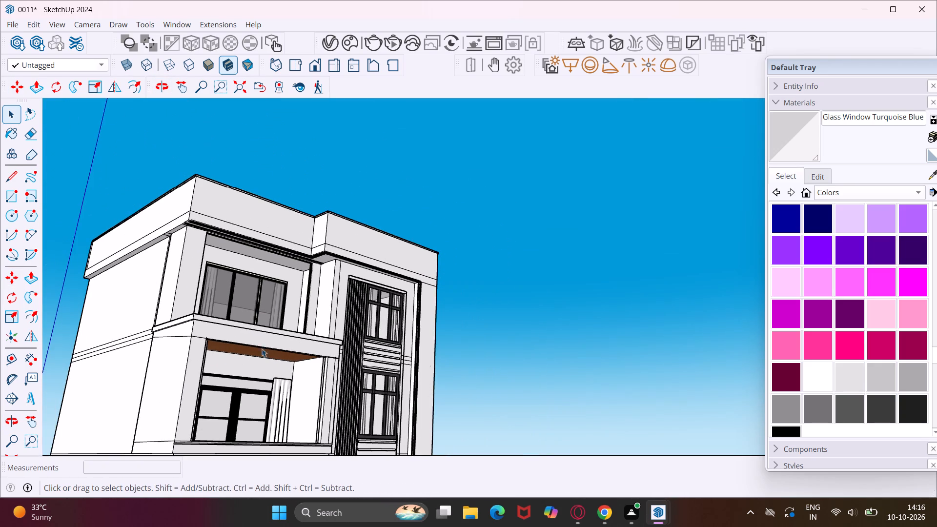
middle_click_drag(291, 409, 227, 416)
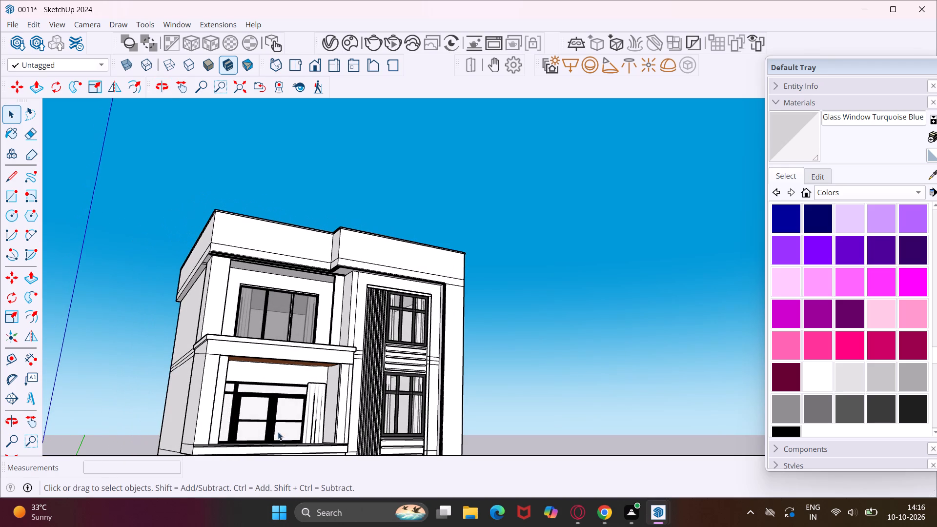
scroll(307, 425, "up", 9)
left_click(308, 425)
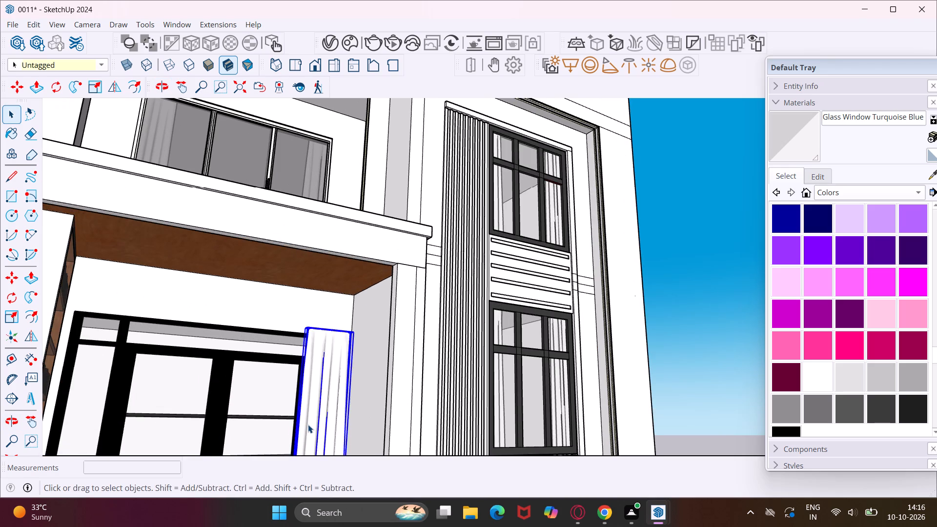
scroll(308, 425, "down", 4)
middle_click_drag(308, 424, 285, 429)
scroll(280, 425, "down", 3)
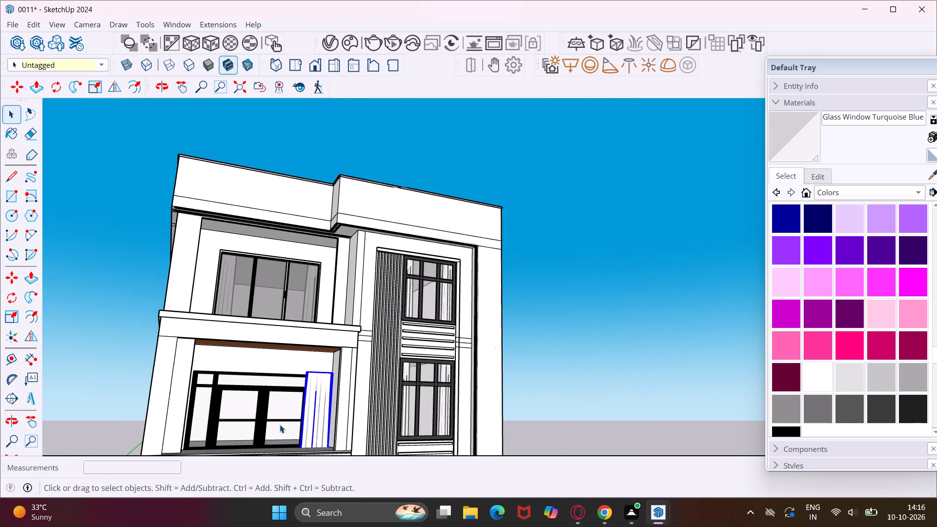
key("m")
left_click(288, 370)
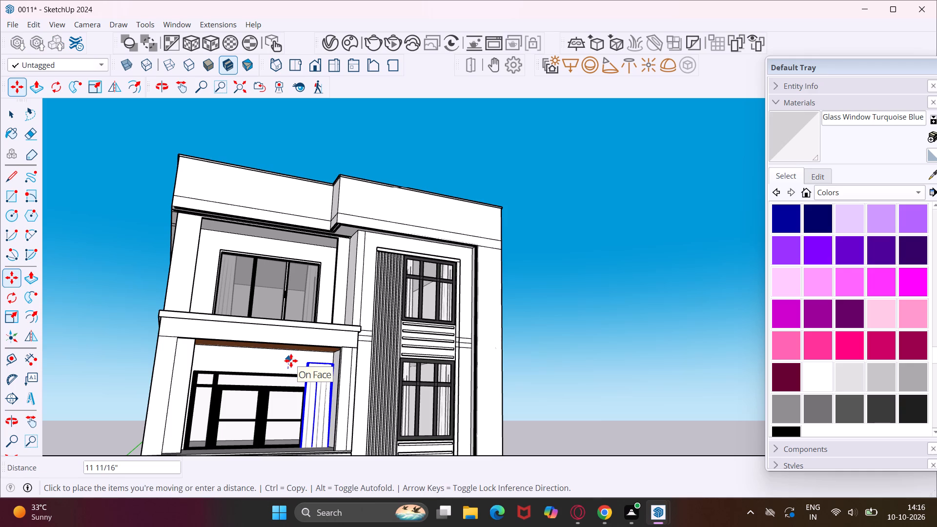
left_click(291, 361)
key("Escape")
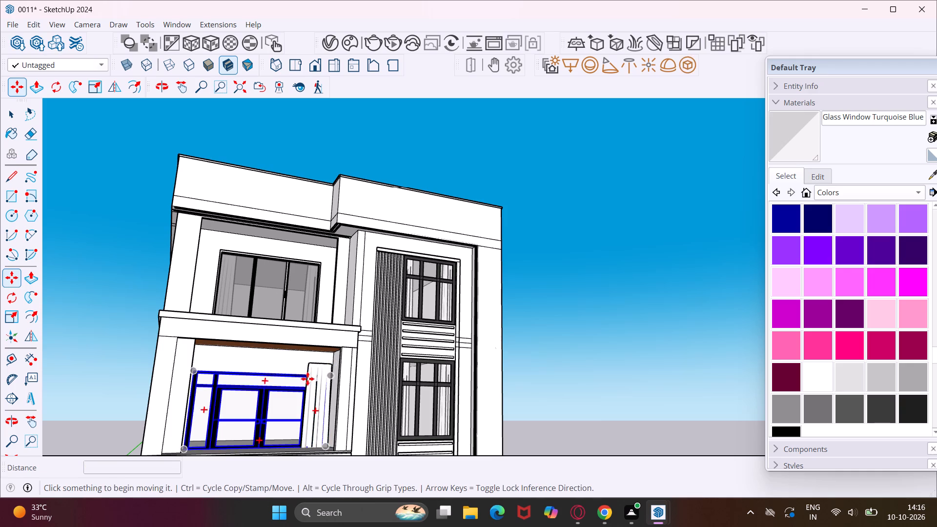
key("Escape")
left_click(310, 382)
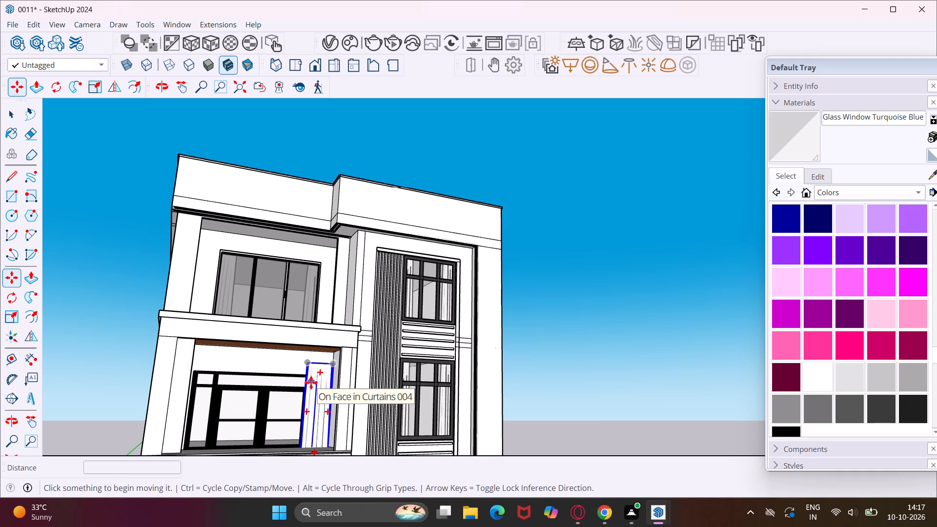
key("Escape")
Scale the middle-floor balcony door curtain's height from its top edge to a factor of about 0.88.
key("space")
left_click(311, 383)
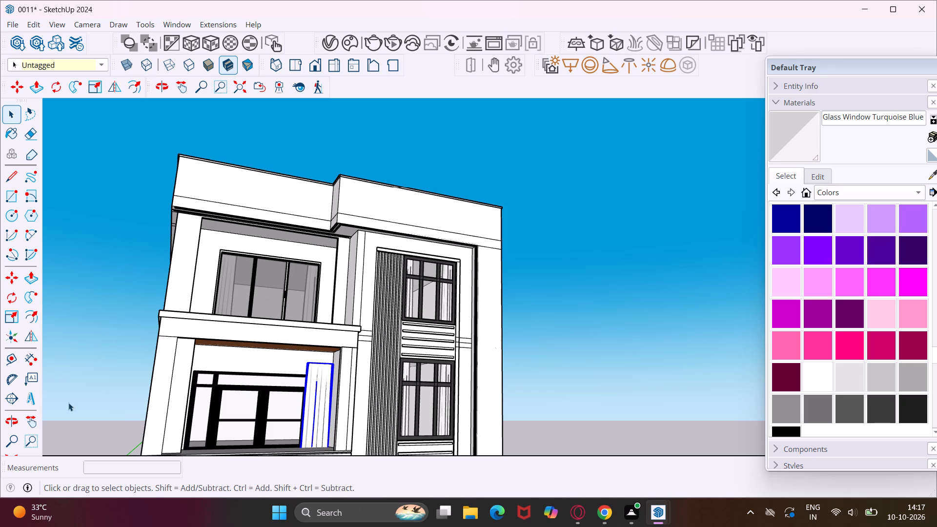
left_click(10, 324)
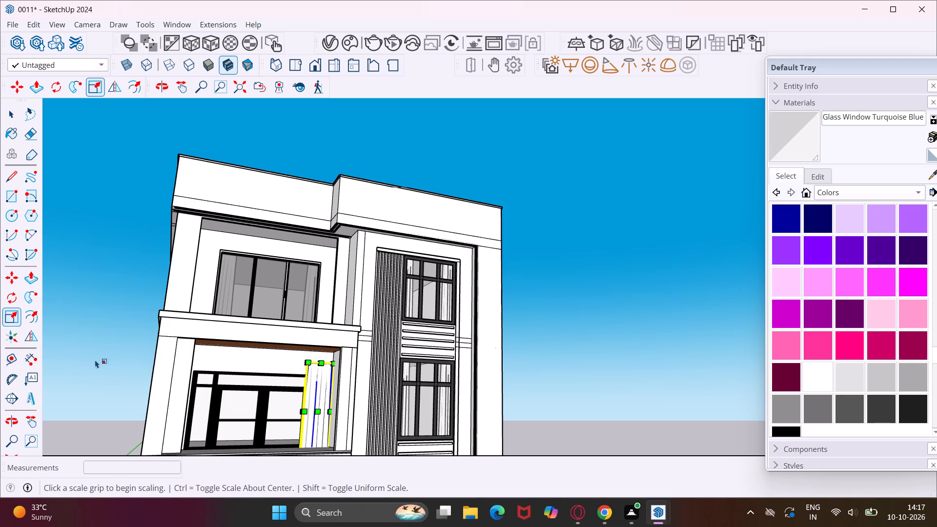
scroll(319, 363, "up", 7)
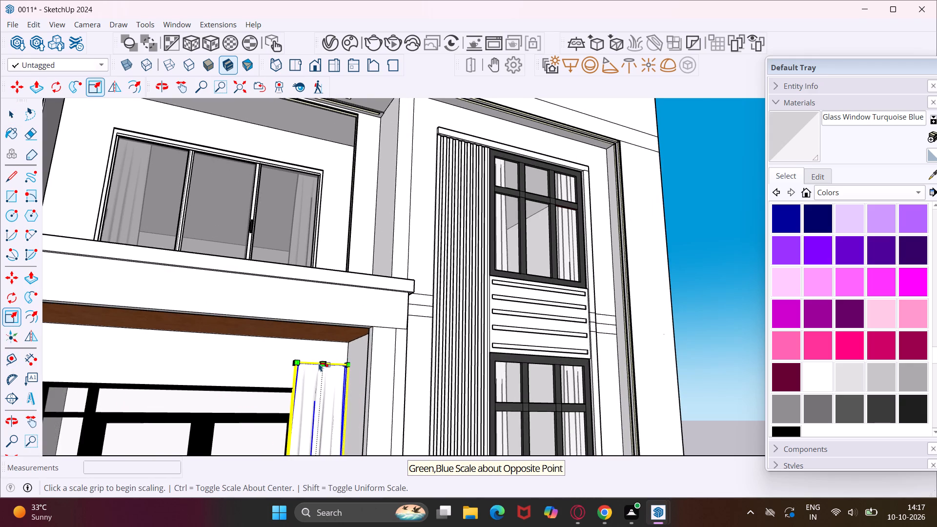
scroll(319, 365, "up", 4)
middle_click_drag(319, 365, 333, 385)
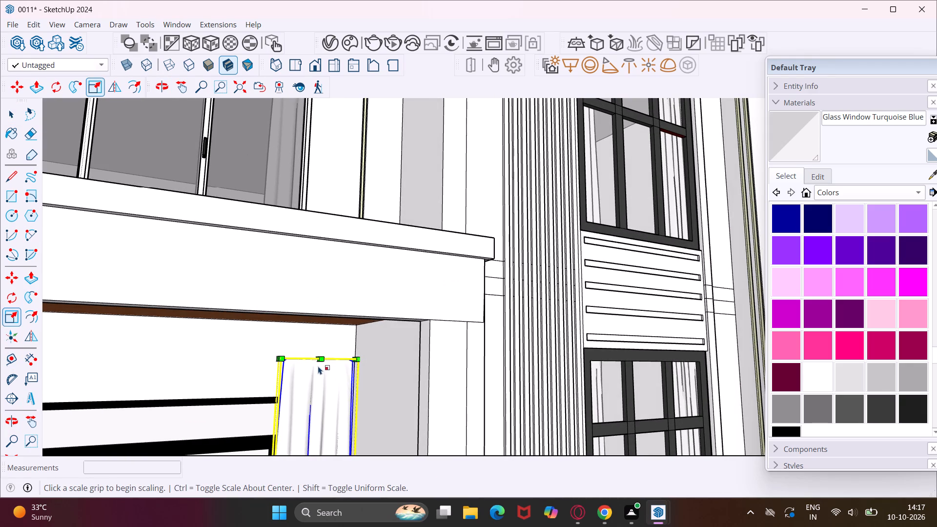
left_click(316, 358)
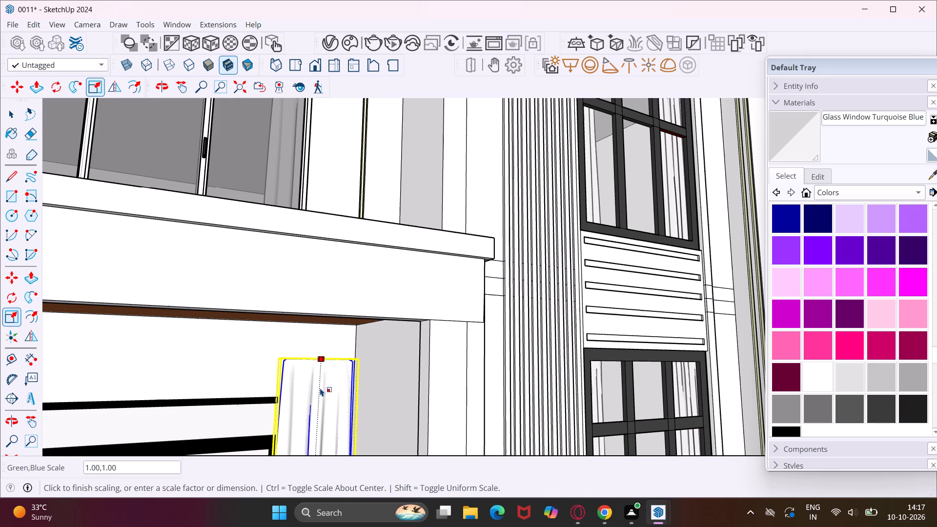
key("Escape")
middle_click_drag(319, 388, 386, 385)
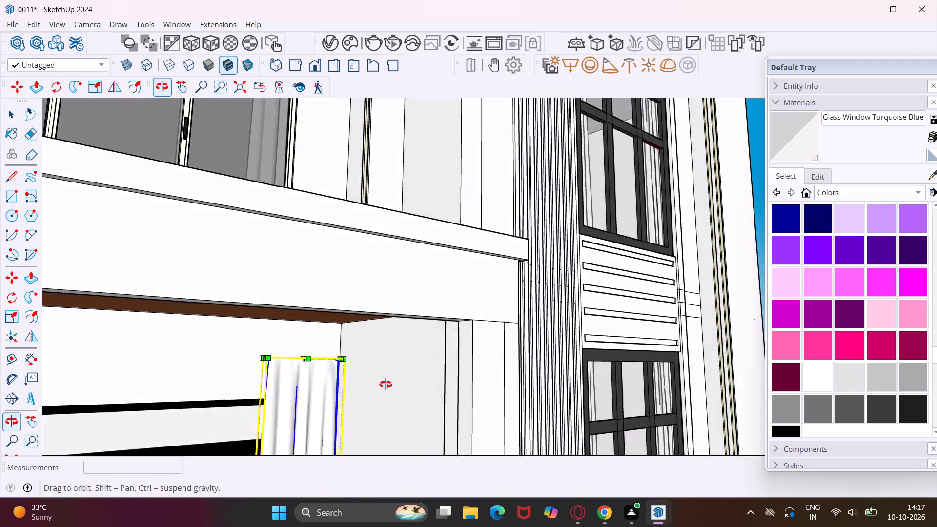
middle_click_drag(386, 385, 404, 381)
scroll(298, 363, "up", 3)
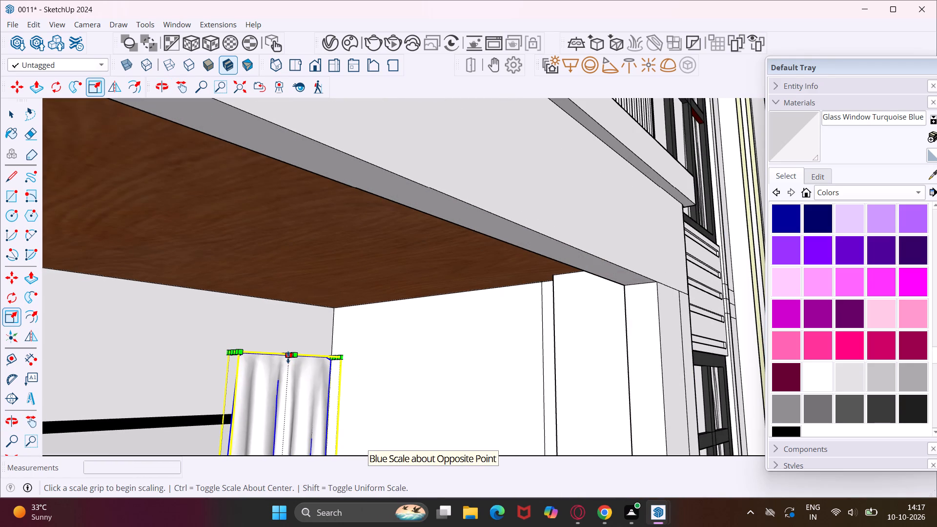
left_click(288, 357)
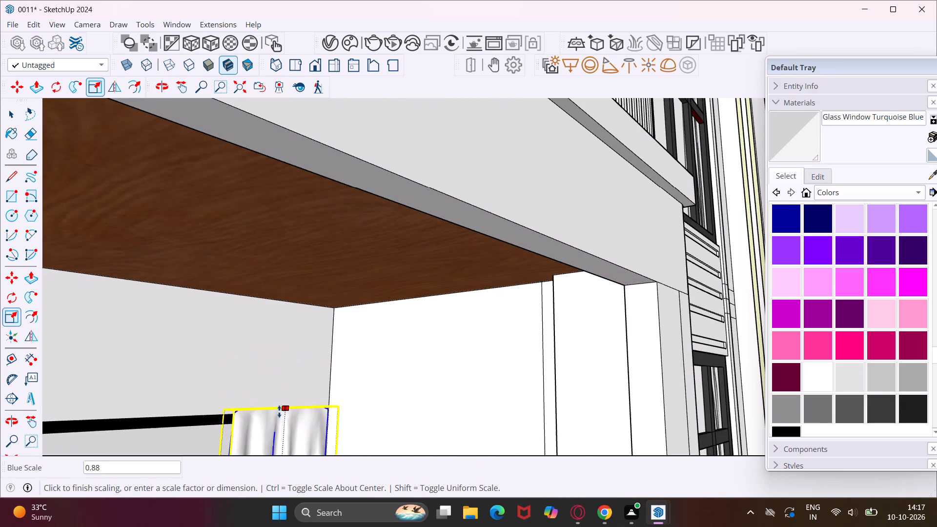
left_click(279, 411)
Copy the balcony door curtain about 10' 1 9/16" along the door to the end away from the tower.
middle_click_drag(279, 411, 207, 398)
scroll(205, 386, "down", 5)
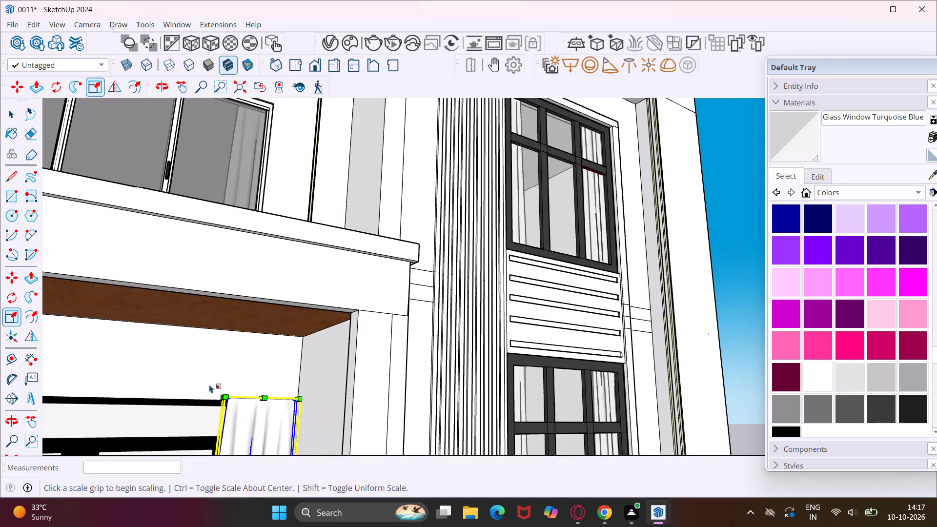
scroll(225, 404, "down", 14)
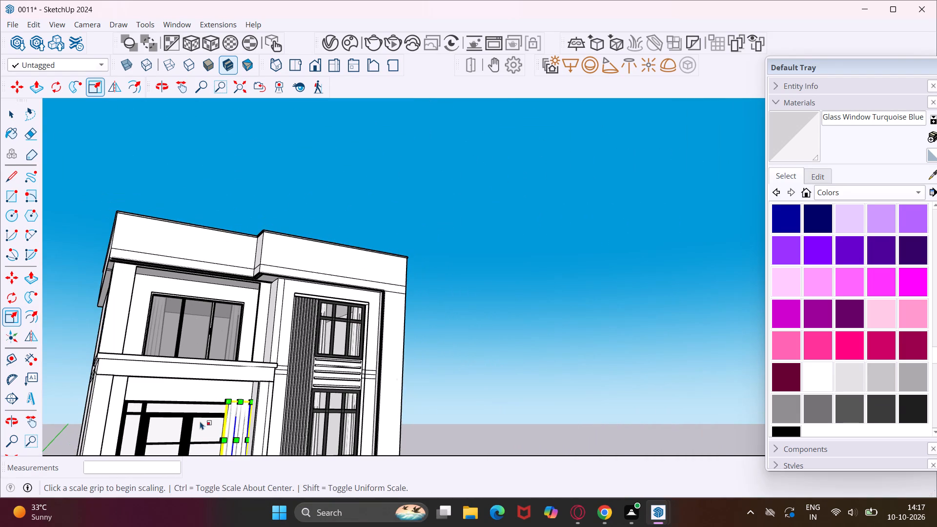
key("Escape")
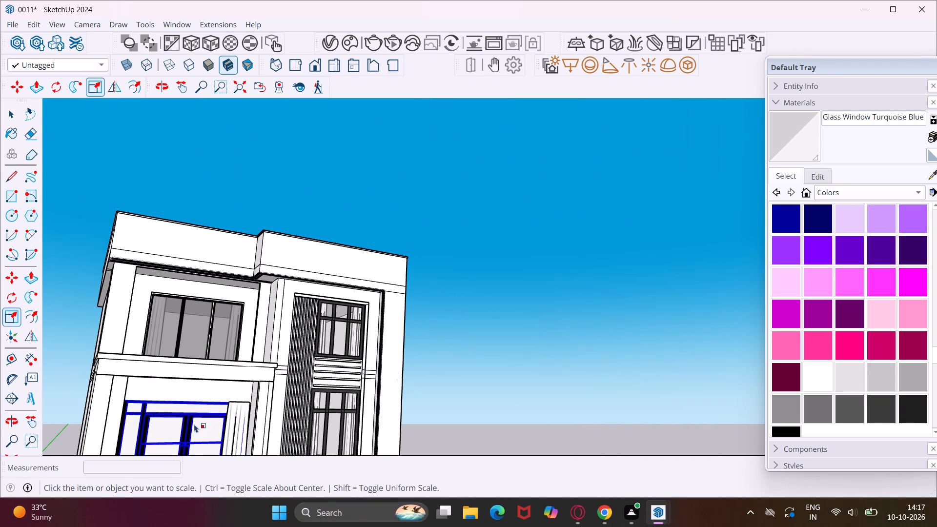
left_click(226, 431)
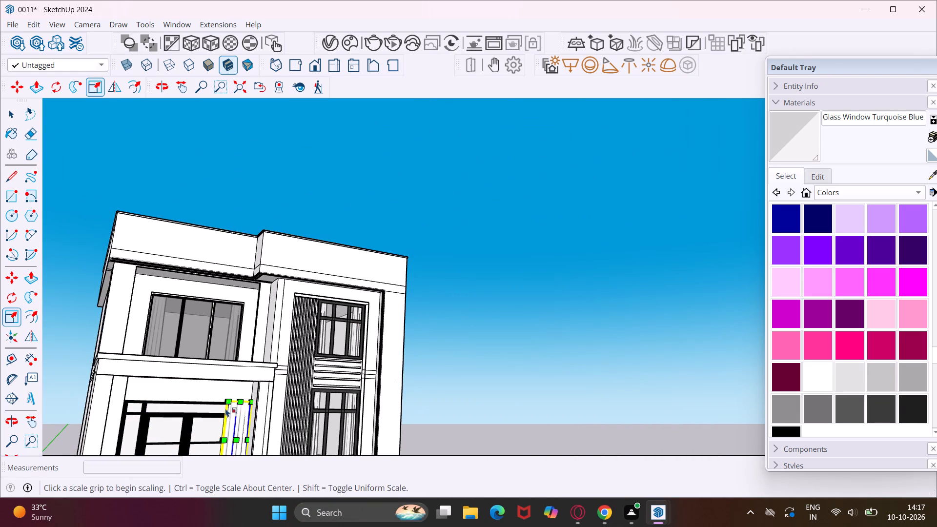
key("m")
left_click(236, 393)
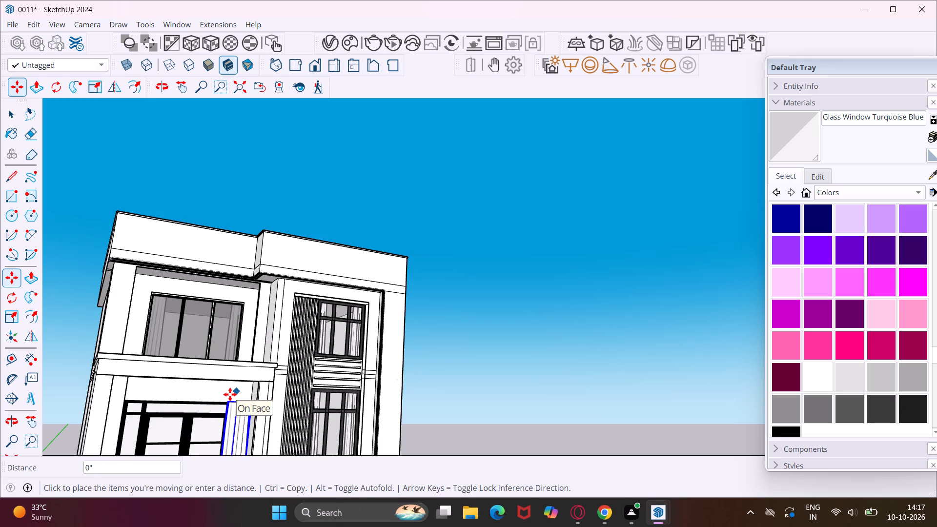
left_click(229, 394)
middle_click_drag(229, 394, 284, 400)
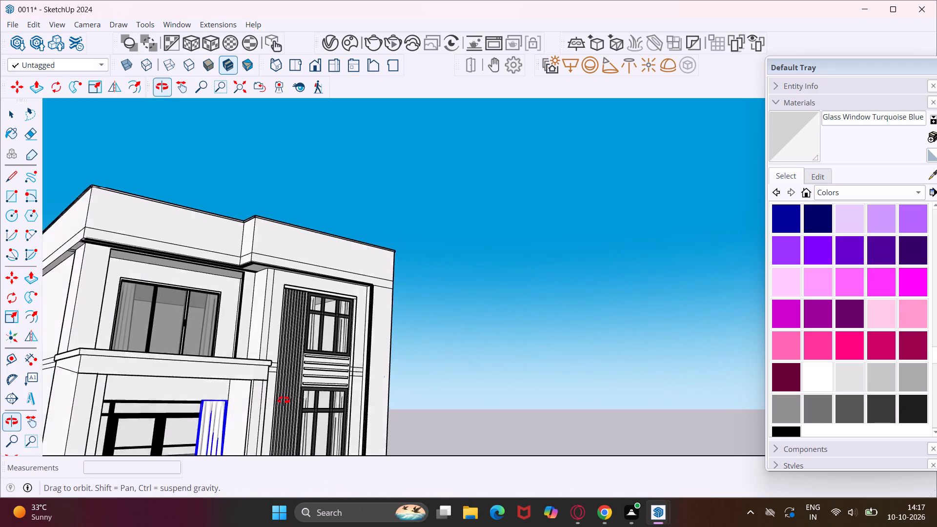
middle_click_drag(284, 400, 340, 394)
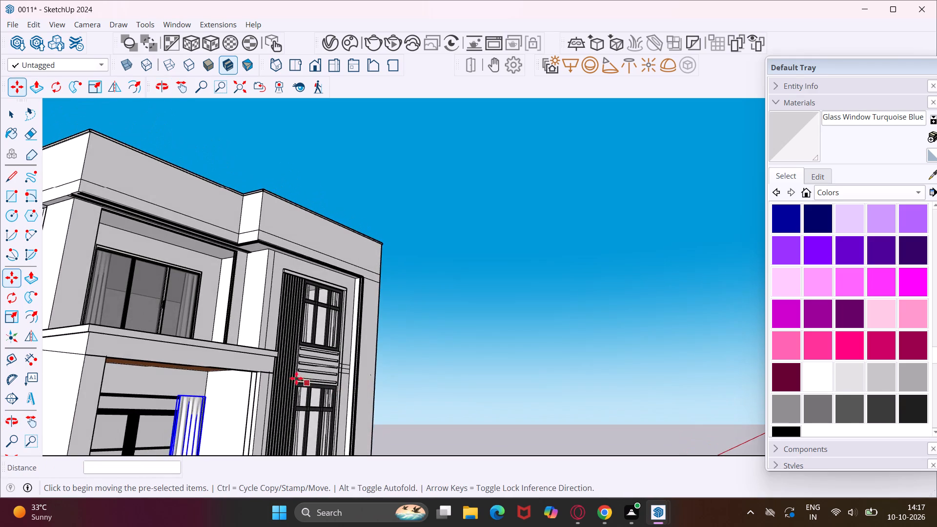
scroll(286, 377, "down", 5)
middle_click_drag(214, 439, 178, 441)
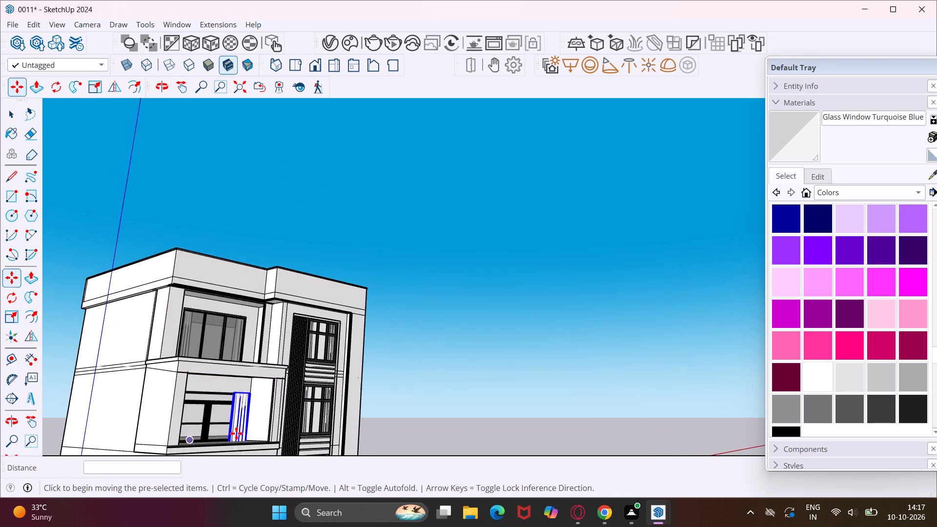
middle_click_drag(246, 427, 227, 484)
scroll(267, 428, "up", 2)
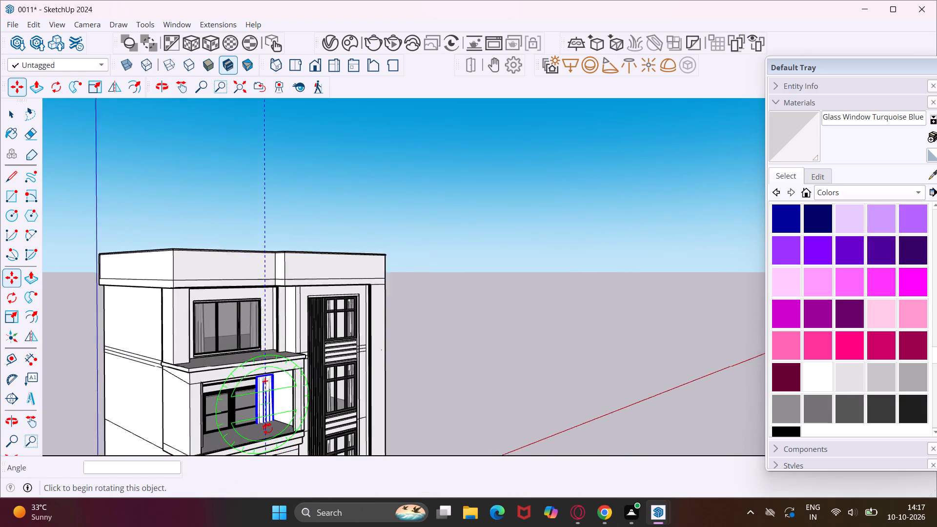
scroll(267, 428, "up", 6)
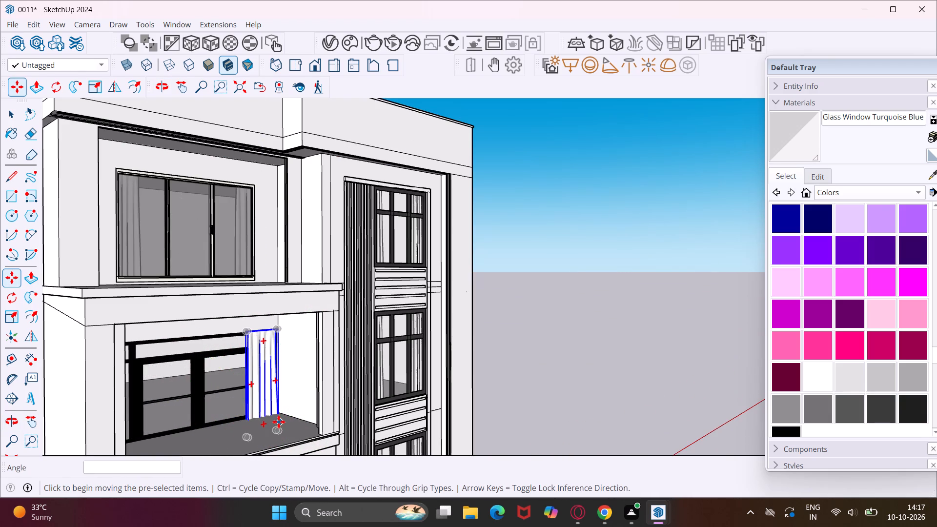
left_click(277, 421)
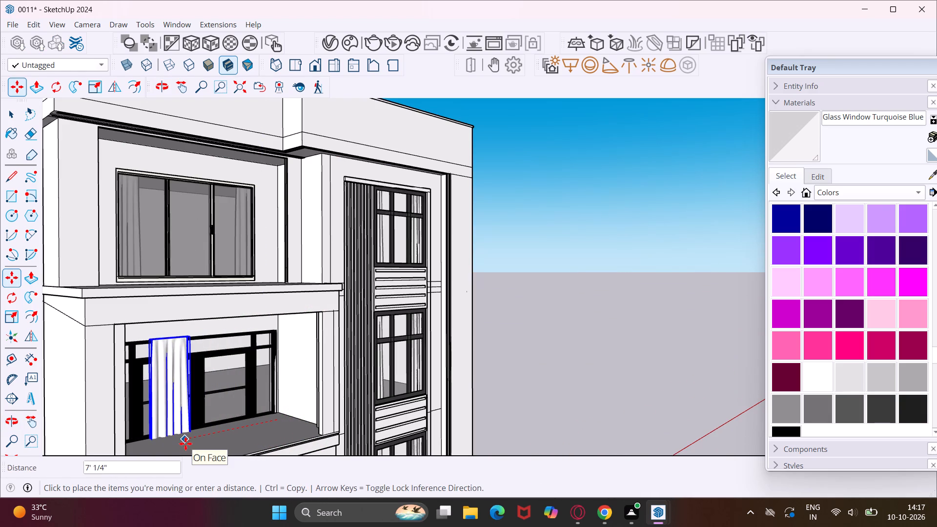
middle_click_drag(176, 443, 125, 451)
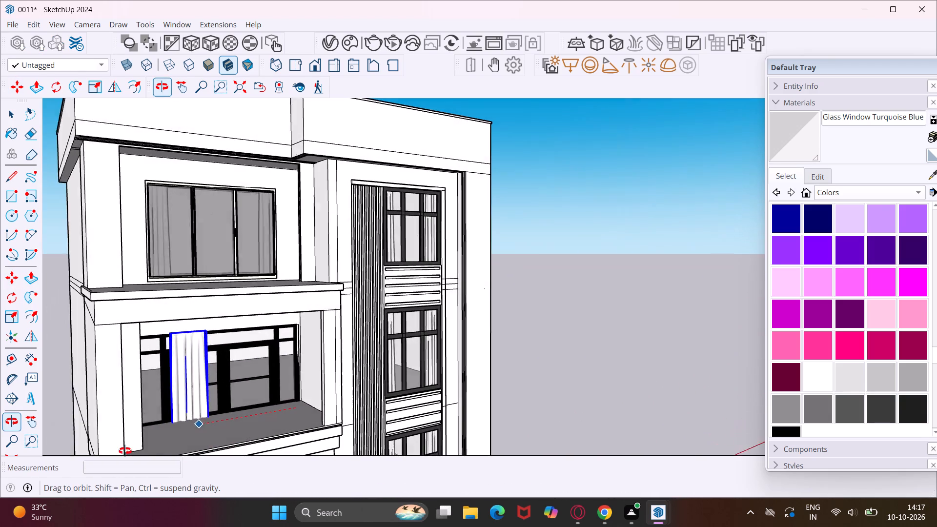
middle_click_drag(125, 451, 116, 453)
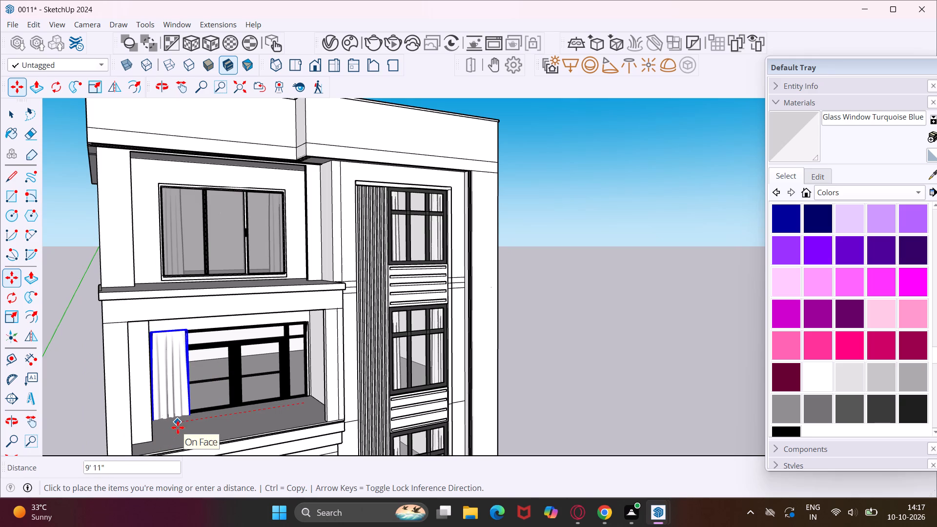
scroll(180, 426, "up", 3)
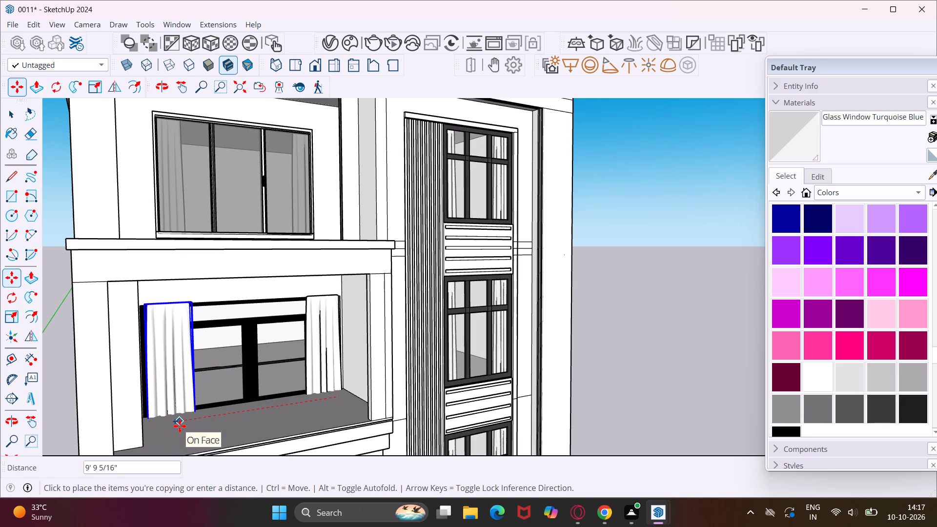
left_click(173, 425)
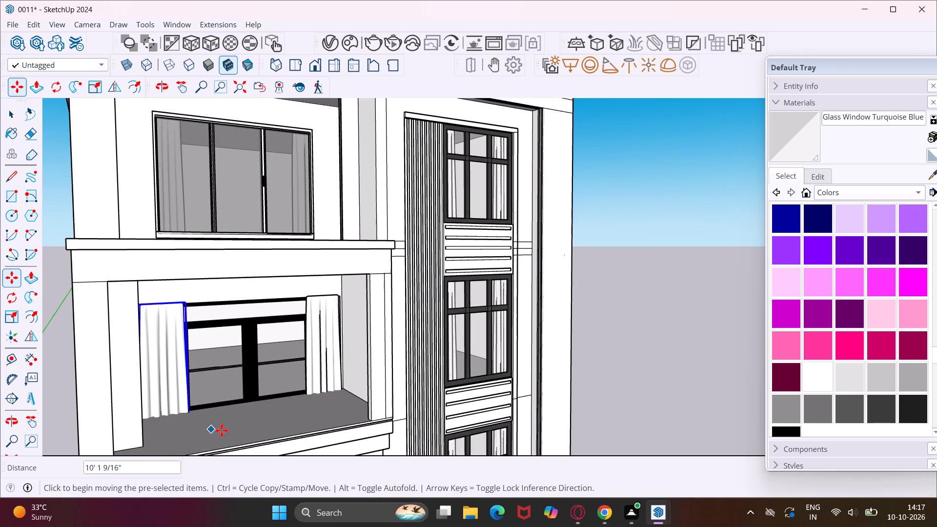
Move both middle-floor curtains together about 1' 1/16" inward so they hang behind the balcony door.
middle_click_drag(223, 430, 346, 422)
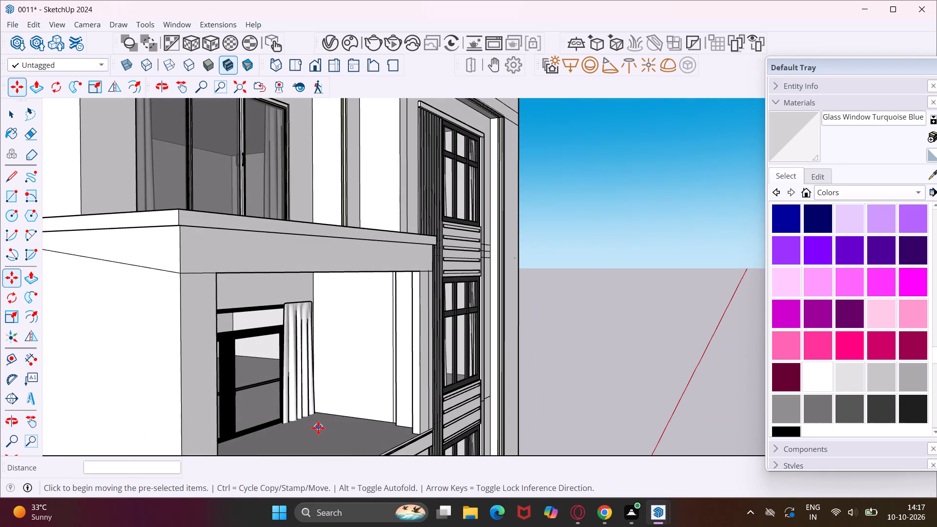
middle_click_drag(318, 428, 293, 425)
left_click(310, 451)
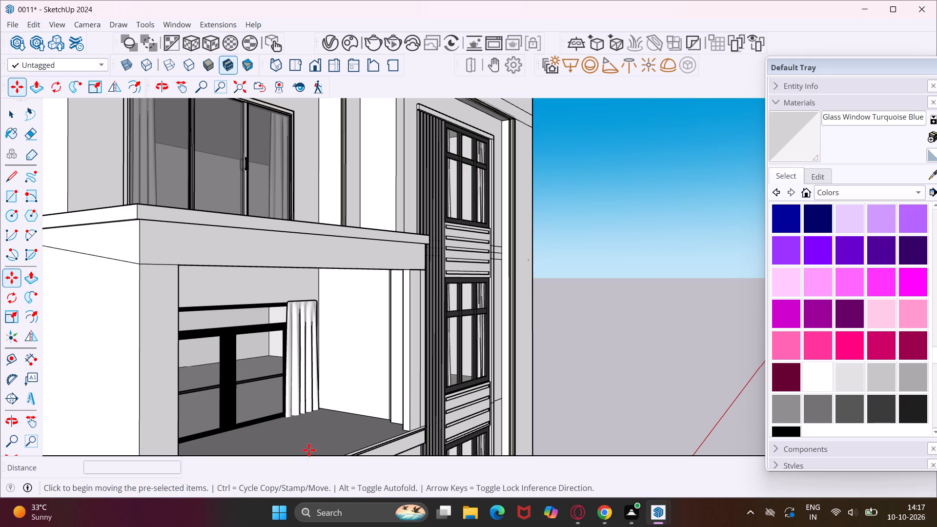
key("Escape")
middle_click_drag(298, 442, 225, 433)
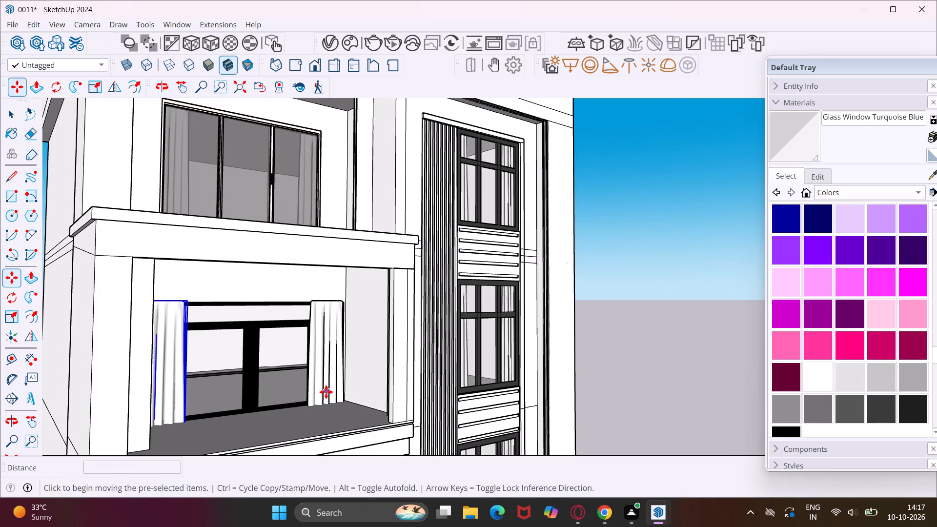
key("Escape")
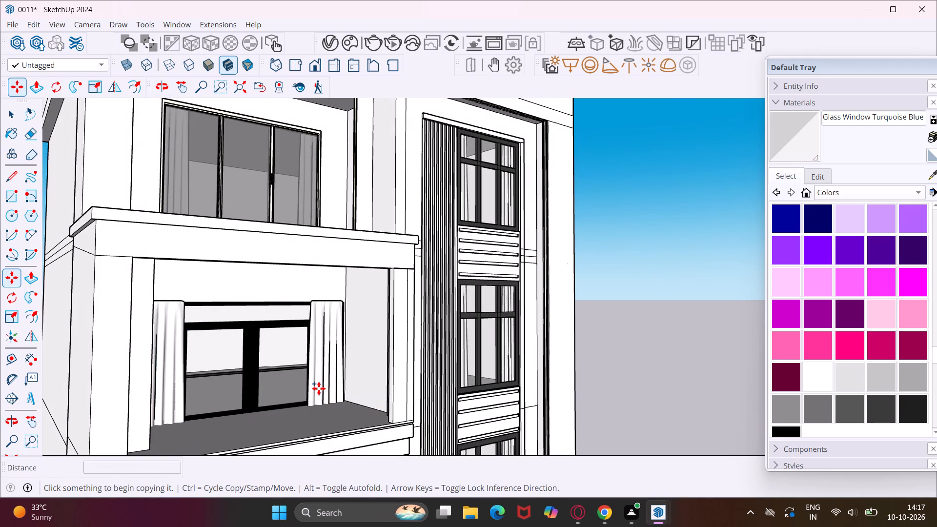
key("space")
left_click(320, 388)
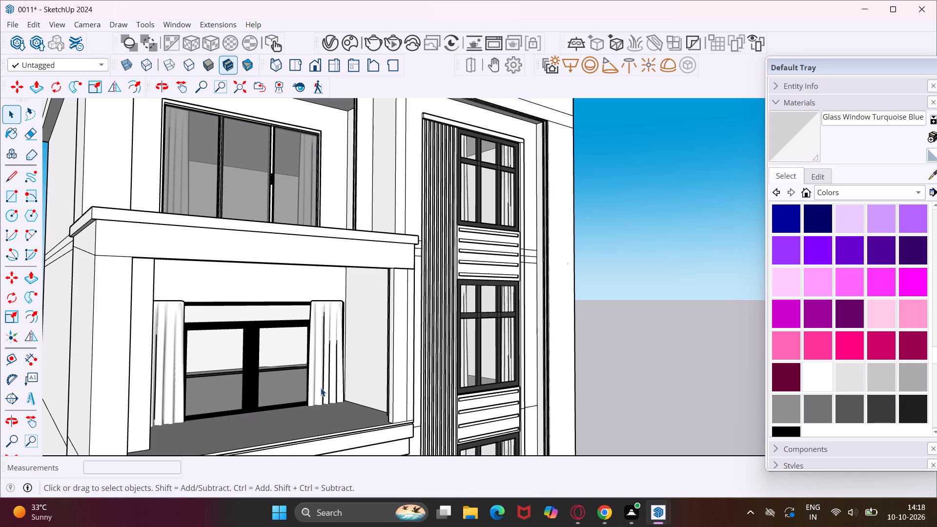
left_click(178, 398, "ctrl")
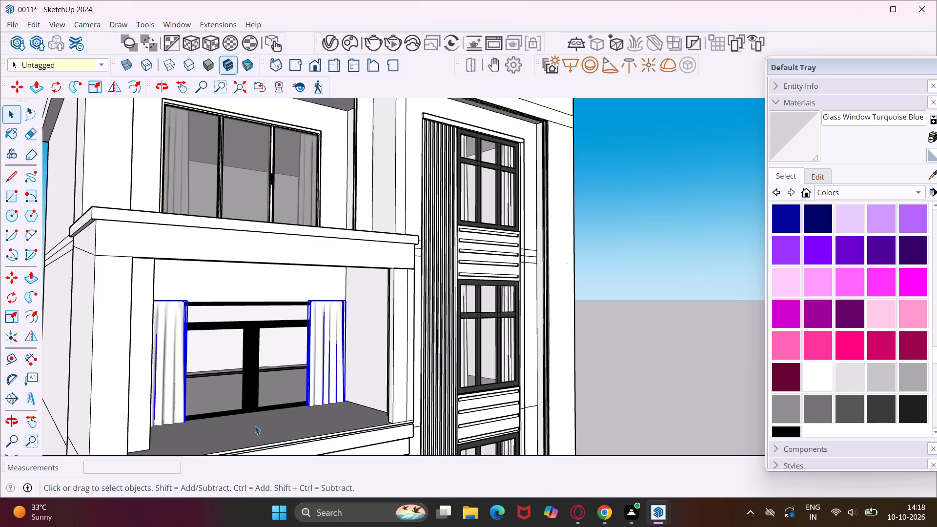
key("m")
left_click(267, 433)
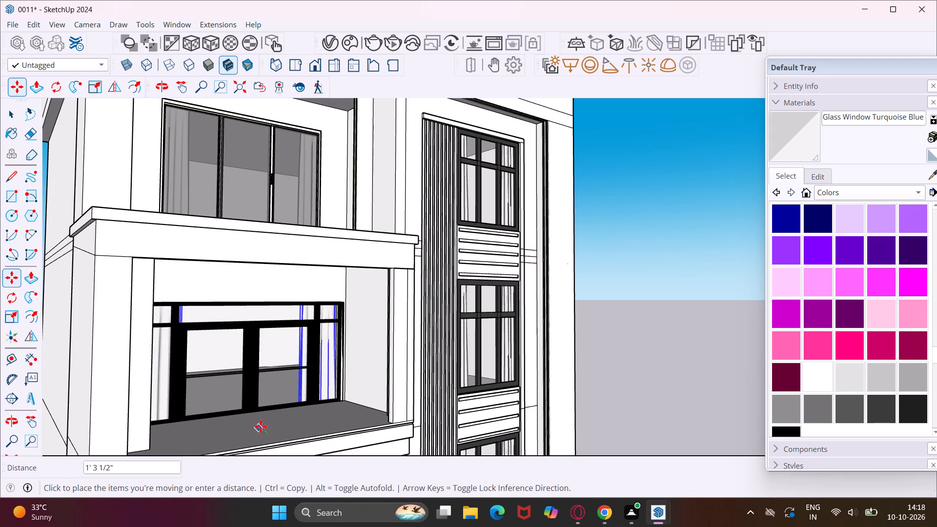
scroll(258, 424, "up", 4)
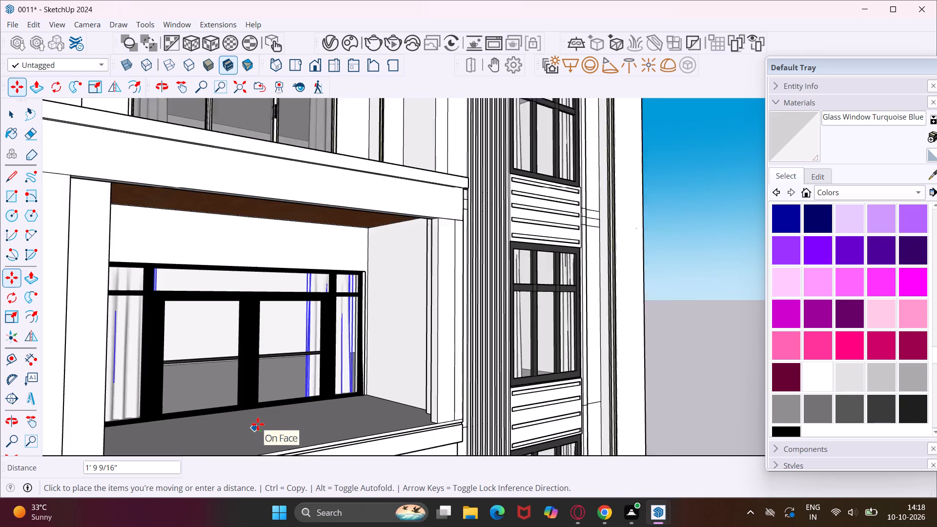
scroll(258, 424, "up", 2)
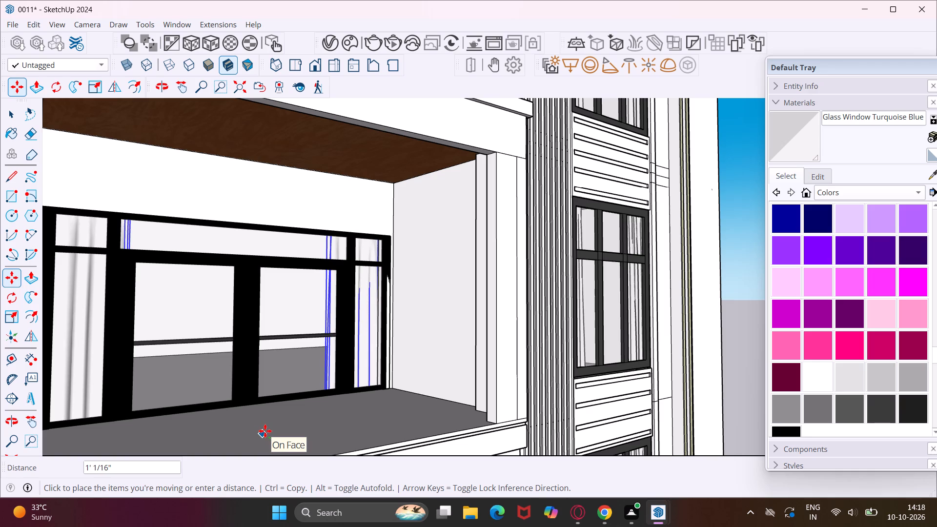
left_click(265, 431)
Move both middle-floor curtains together by about another 4 3/8", keeping them behind the balcony door.
middle_click_drag(265, 431, 201, 442)
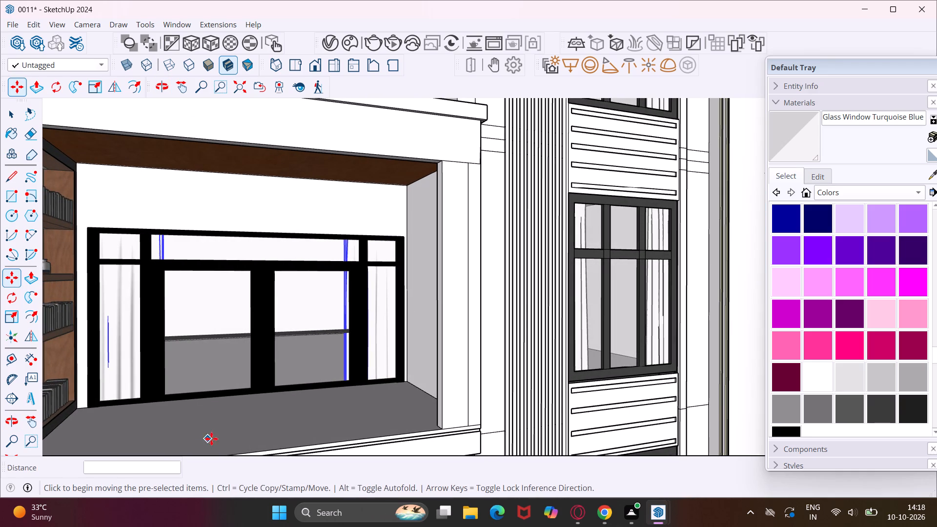
left_click(225, 424)
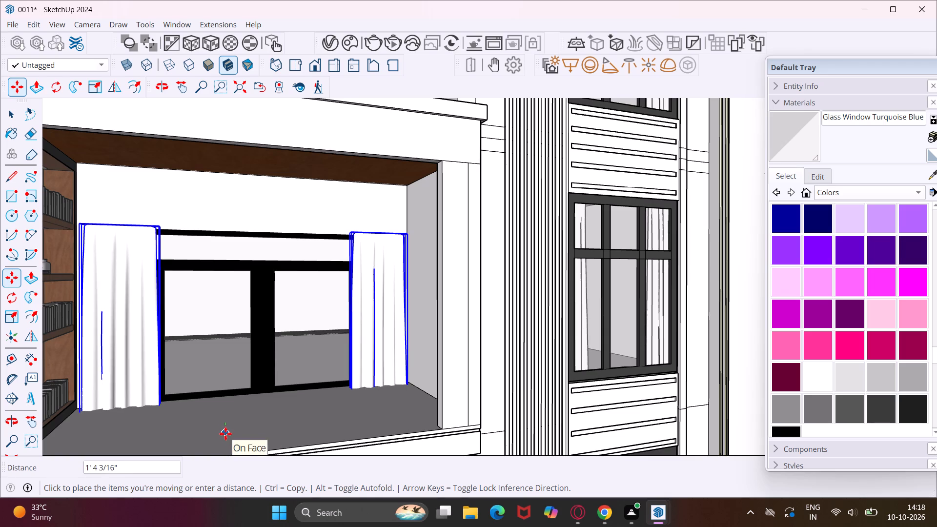
middle_click_drag(224, 430, 297, 443)
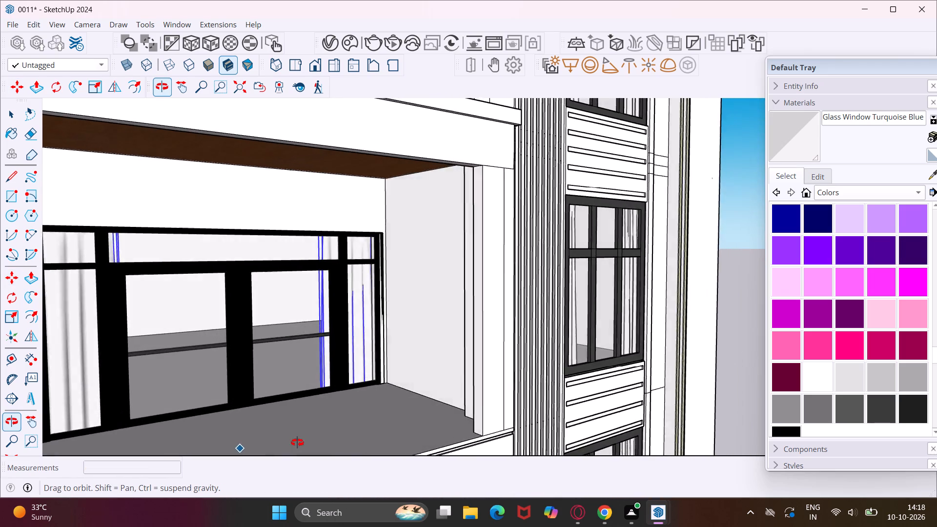
middle_click_drag(297, 443, 336, 443)
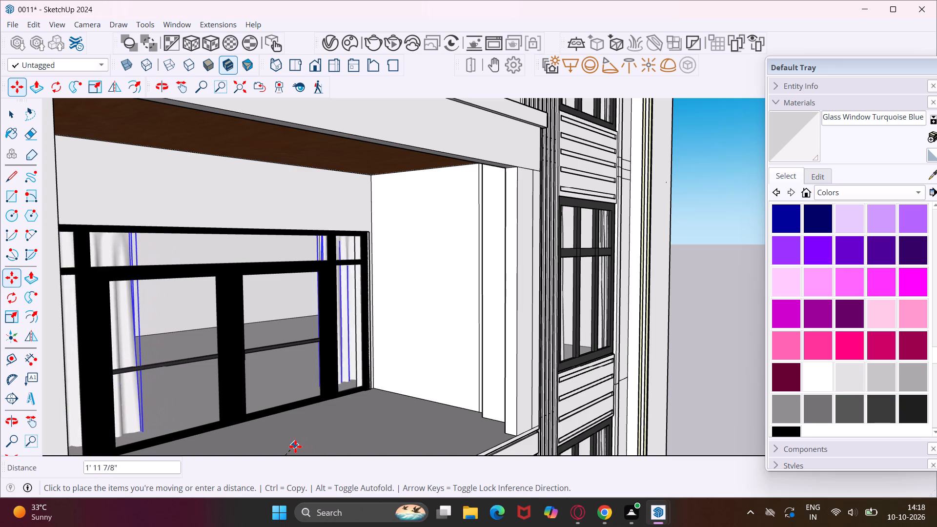
middle_click_drag(285, 443, 272, 417)
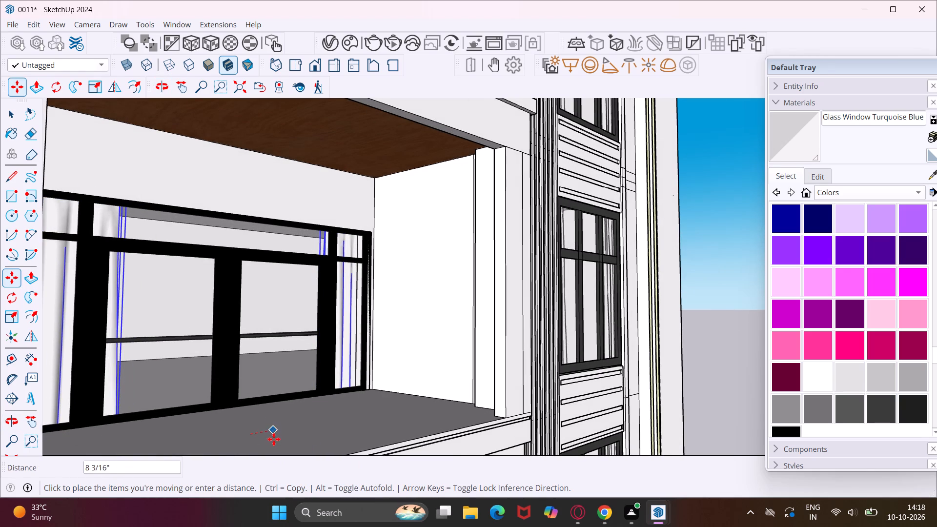
scroll(268, 437, "up", 1)
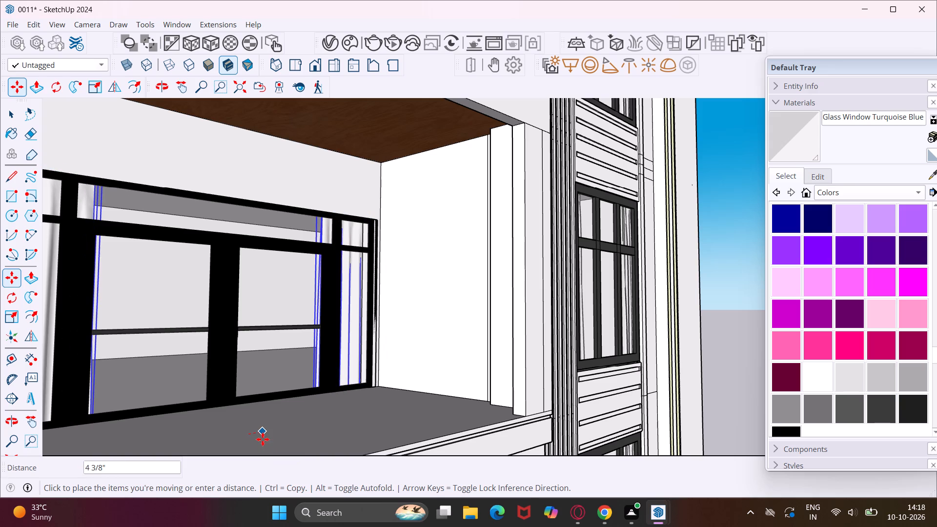
left_click(263, 439)
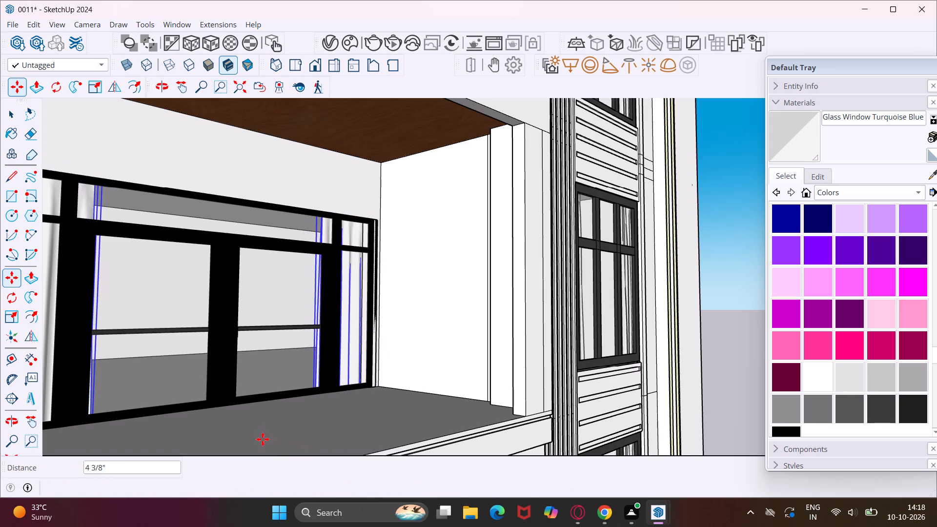
key("Escape")
key("space")
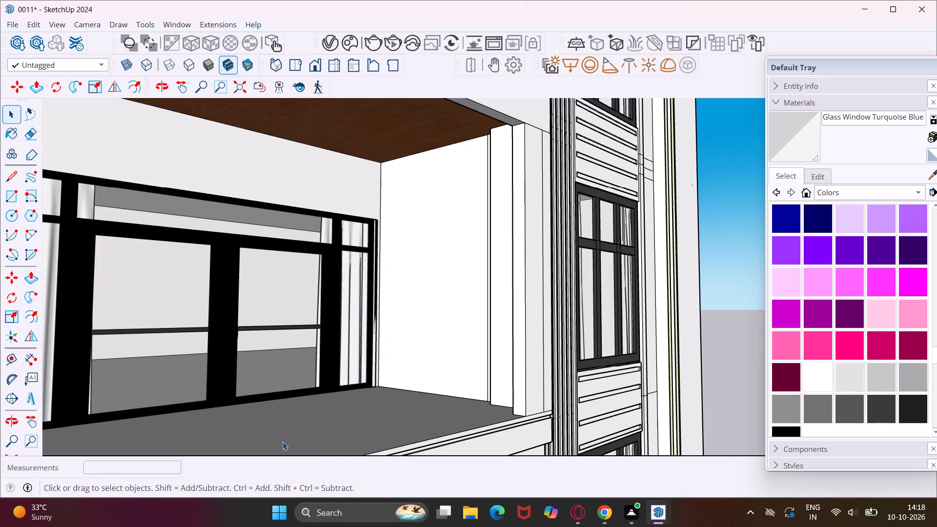
Inspect the middle-floor balcony door curtains from several angles, and examine the whole front facade.
middle_click_drag(289, 436, 230, 429)
scroll(222, 418, "down", 4)
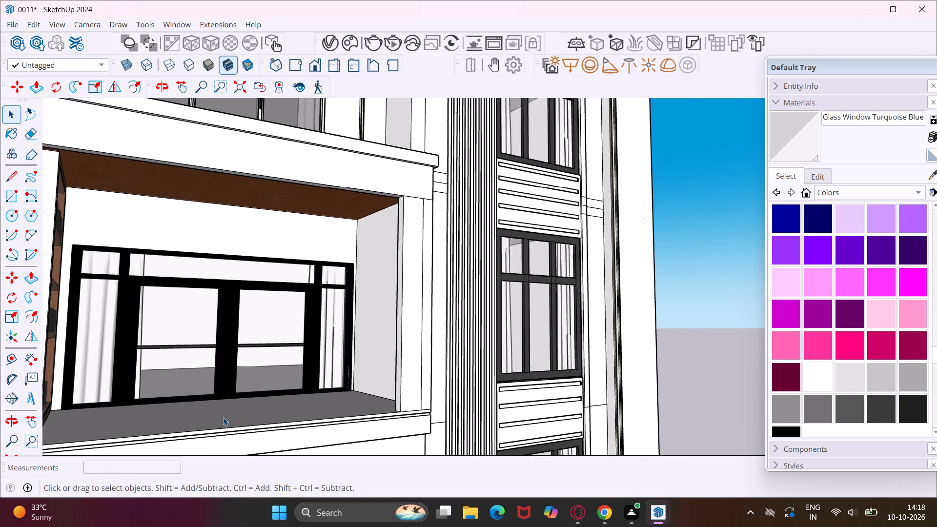
middle_click_drag(223, 417, 188, 424)
scroll(188, 419, "down", 4)
middle_click_drag(200, 419, 241, 391)
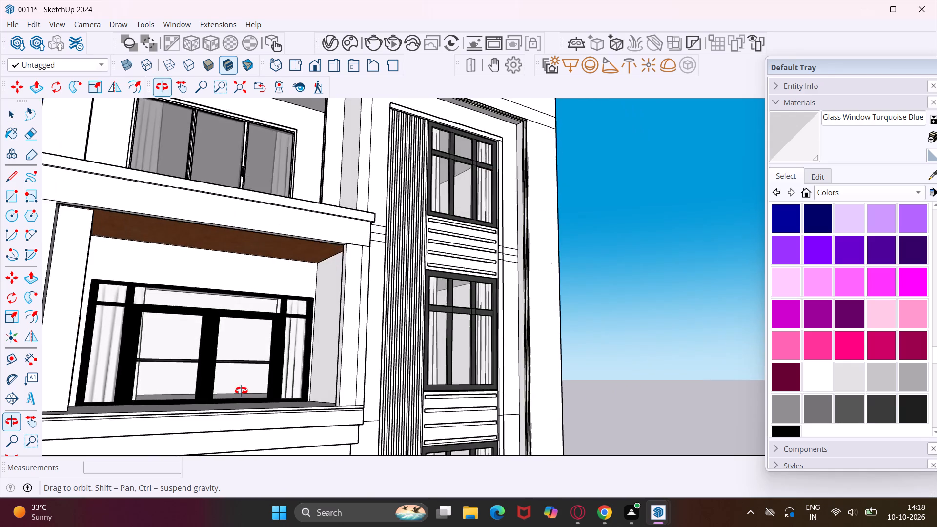
middle_click_drag(241, 391, 243, 390)
scroll(243, 390, "down", 10)
middle_click_drag(330, 421, 327, 421)
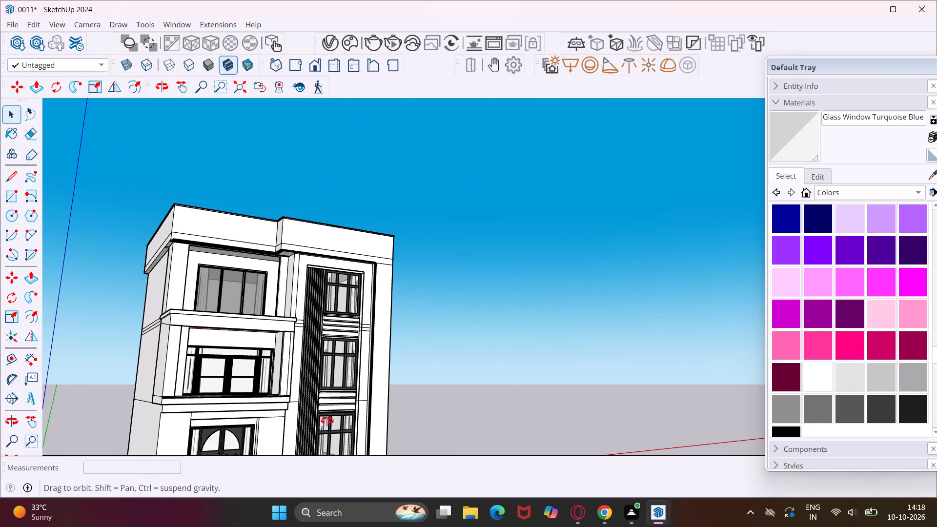
middle_click_drag(327, 421, 259, 401)
scroll(259, 399, "down", 4)
middle_click_drag(311, 401, 300, 403)
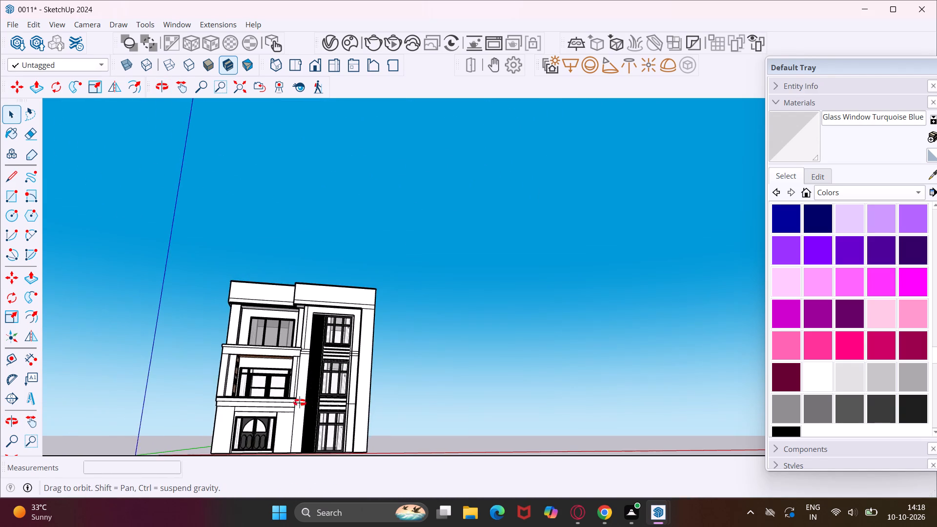
middle_click_drag(300, 403, 295, 455)
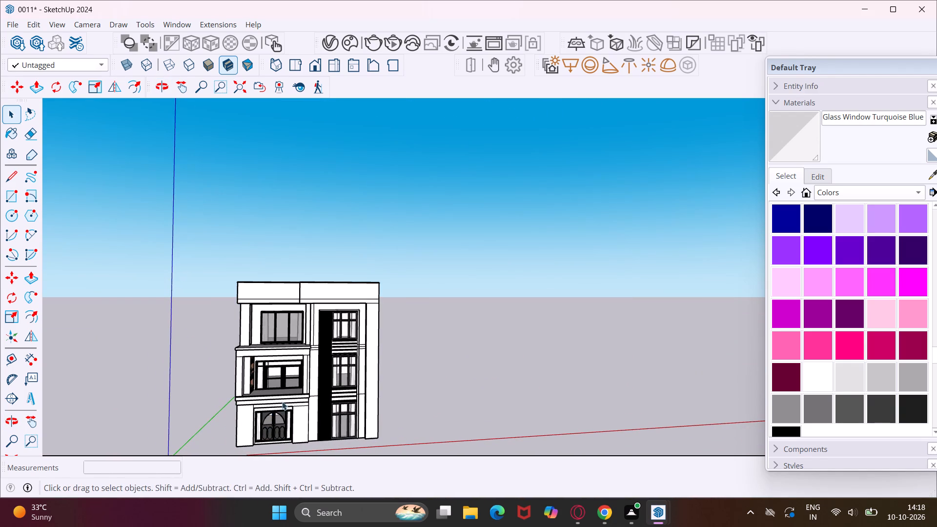
Search 3D Warehouse for "glass ralling" and look over the models found.
left_click(179, 26)
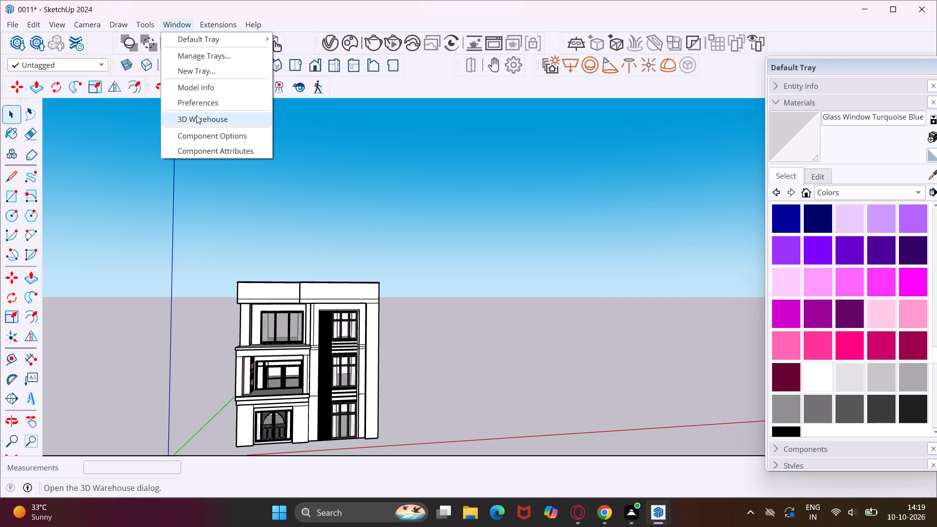
left_click(196, 115)
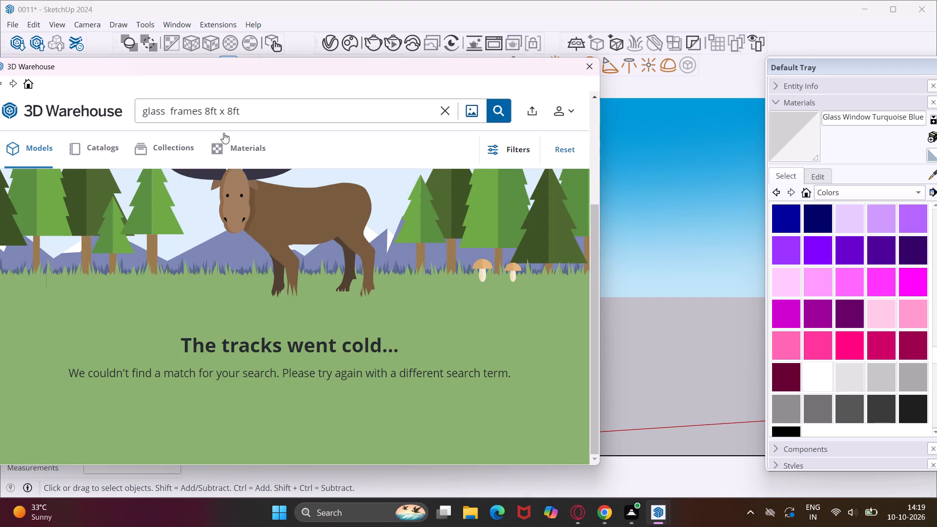
left_click(257, 112)
key("BackSpace")
key("BackSpace")
key("BackSpace")
key("BackSpace")
key("BackSpace")
key("BackSpace")
key("BackSpace")
key("BackSpace")
key("BackSpace")
key("BackSpace")
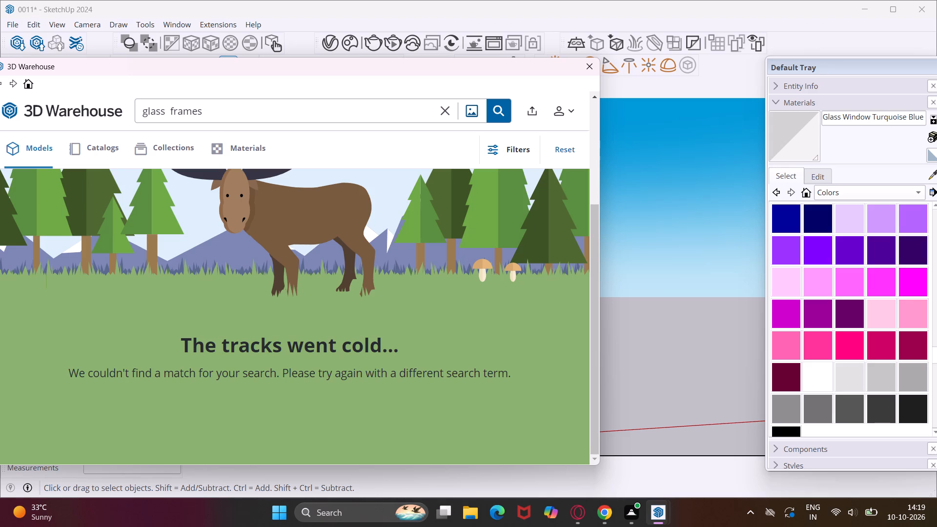
key("BackSpace")
key("BackSpace")
key("BackSpace")
key("BackSpace")
key("BackSpace")
key("BackSpace")
key("r")
key("a")
type("lling")
key("Return")
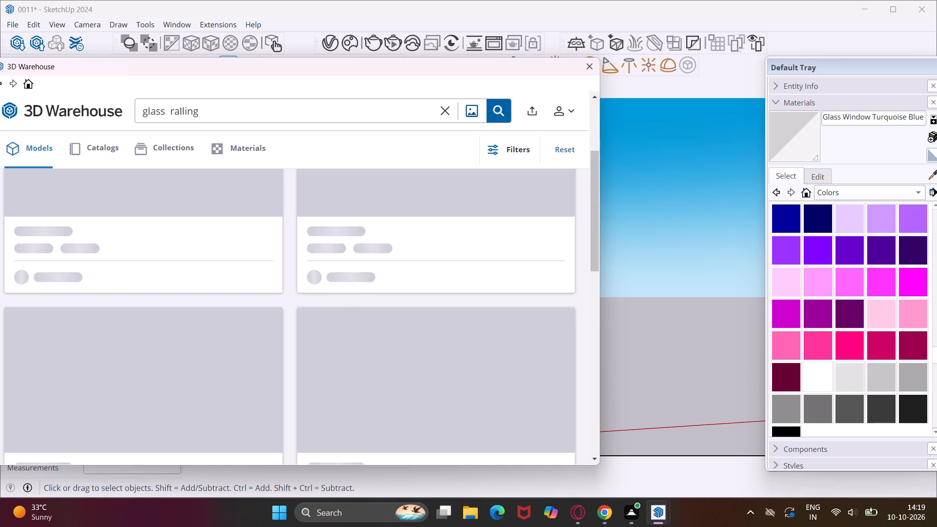
scroll(246, 206, "up", 2)
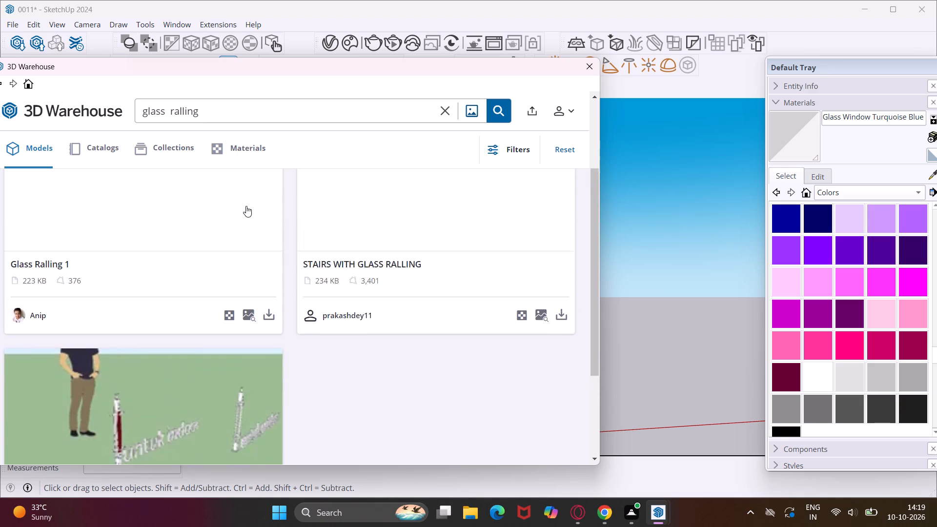
scroll(246, 206, "up", 6)
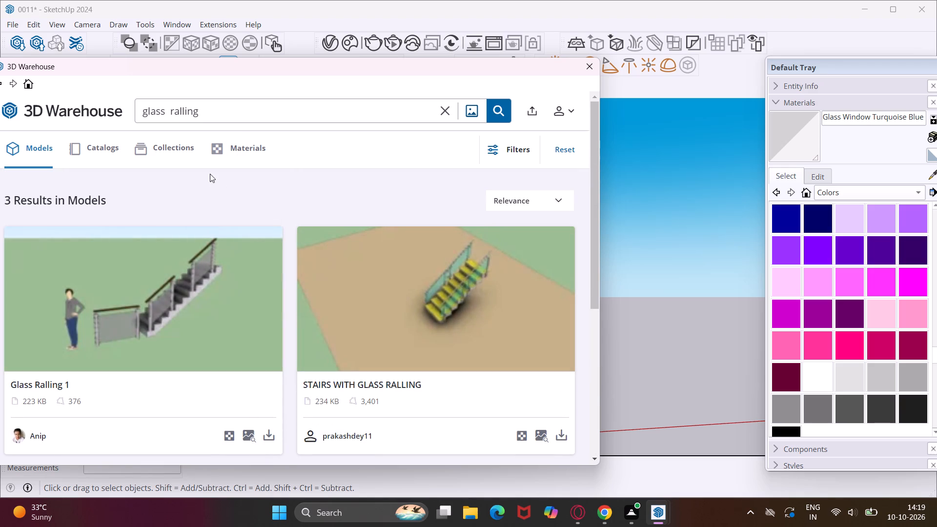
Search 3D Warehouse for "ralling glass" instead and look through all the resulting models.
left_click(199, 111)
key("BackSpace")
key("BackSpace")
key("BackSpace")
key("BackSpace")
key("BackSpace")
key("BackSpace")
key("BackSpace")
key("BackSpace")
key("BackSpace")
key("BackSpace")
key("BackSpace")
key("BackSpace")
key("BackSpace")
key("BackSpace")
key("BackSpace")
key("BackSpace")
key("BackSpace")
type("ra")
type("lling")
key("space")
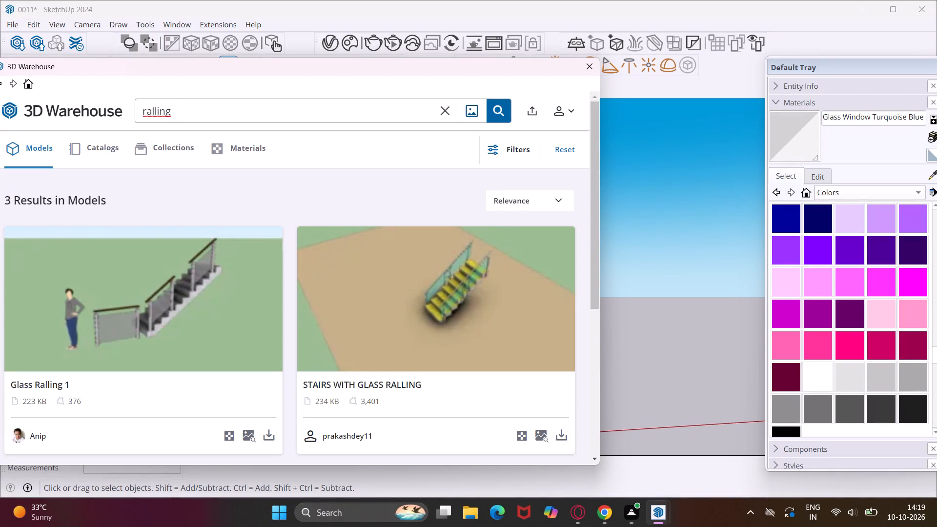
key("g")
type("lass")
key("Return")
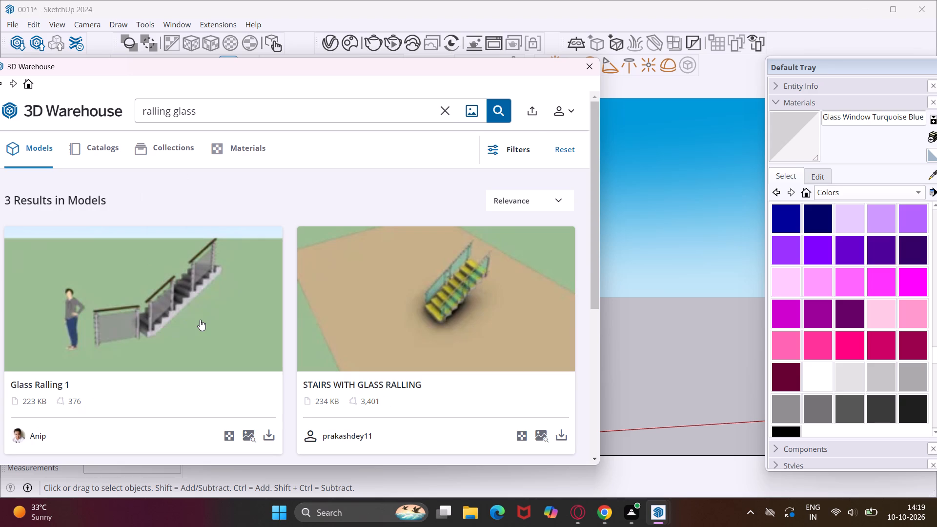
scroll(200, 320, "down", 8)
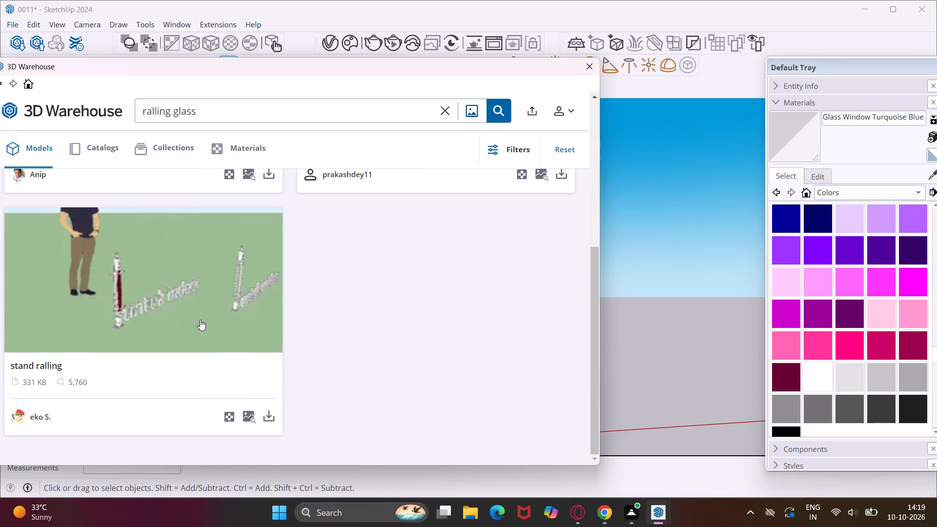
scroll(200, 320, "up", 9)
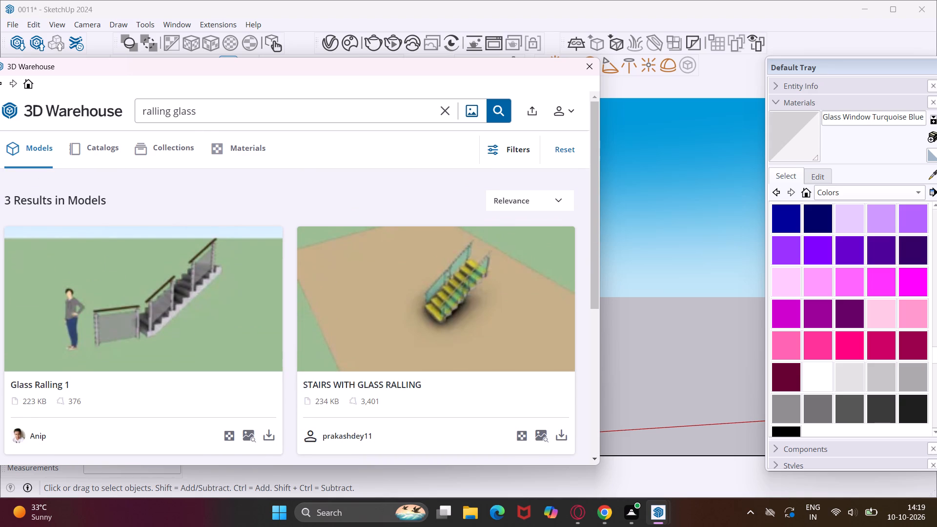
Search 3D Warehouse for "ralling glass balcony".
left_click(204, 115)
key("space")
left_click(150, 112)
left_click(206, 113)
type("ba")
key("l")
type("cony")
key("Return")
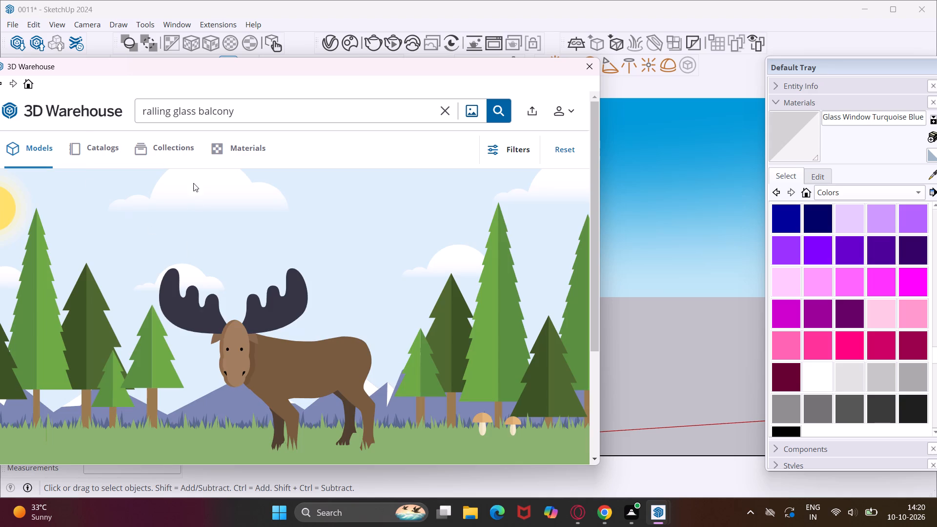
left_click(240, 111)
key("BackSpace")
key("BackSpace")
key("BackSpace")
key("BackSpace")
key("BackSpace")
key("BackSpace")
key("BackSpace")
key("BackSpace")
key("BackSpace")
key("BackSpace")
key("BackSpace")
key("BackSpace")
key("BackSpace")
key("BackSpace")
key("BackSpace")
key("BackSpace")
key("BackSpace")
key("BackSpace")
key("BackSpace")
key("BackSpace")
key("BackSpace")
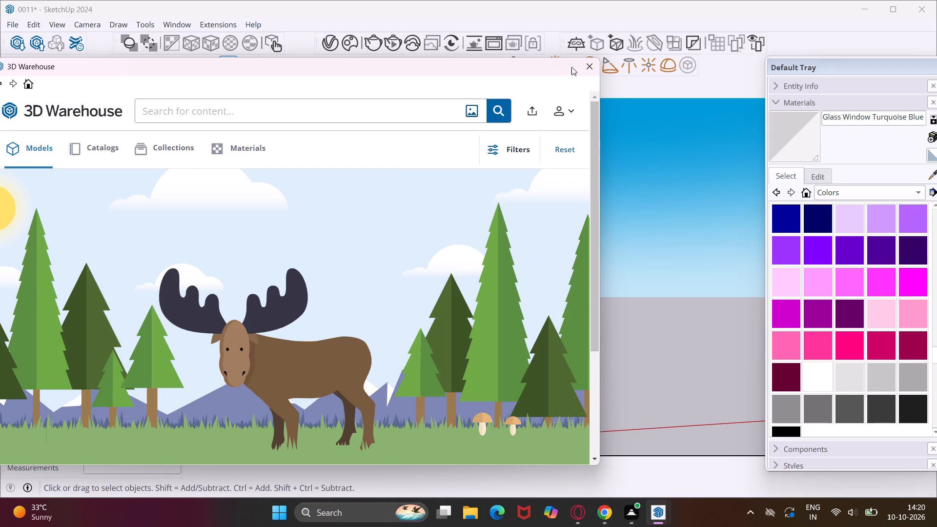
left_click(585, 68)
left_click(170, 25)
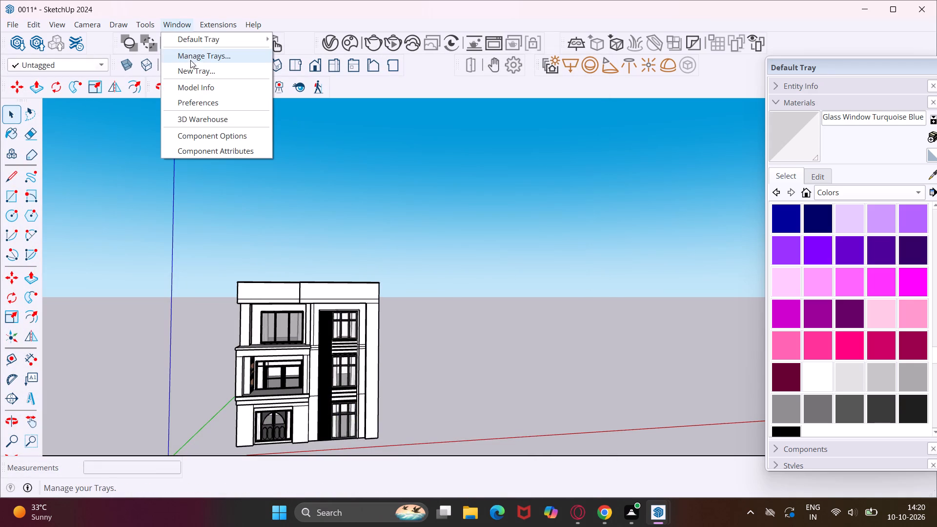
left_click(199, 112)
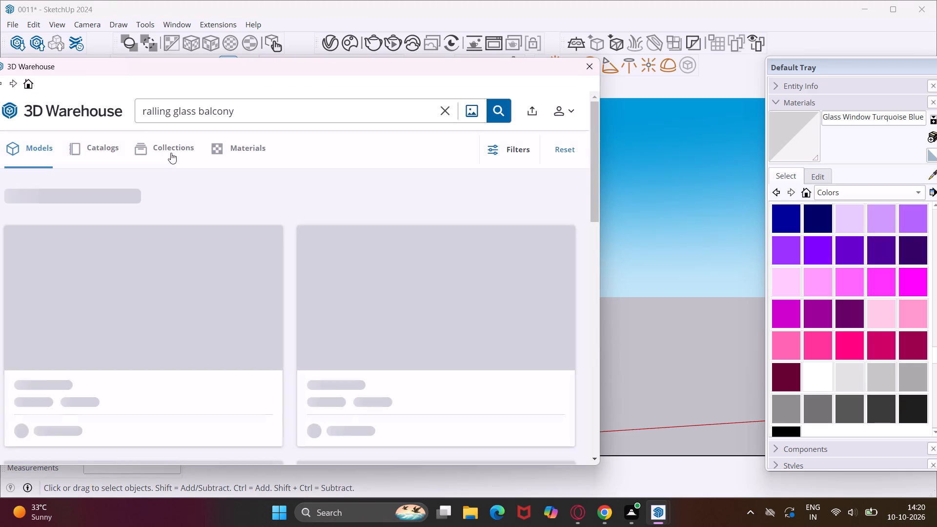
Replace the 3D Warehouse search with "glass relling" and look over the resulting models.
left_click(238, 112)
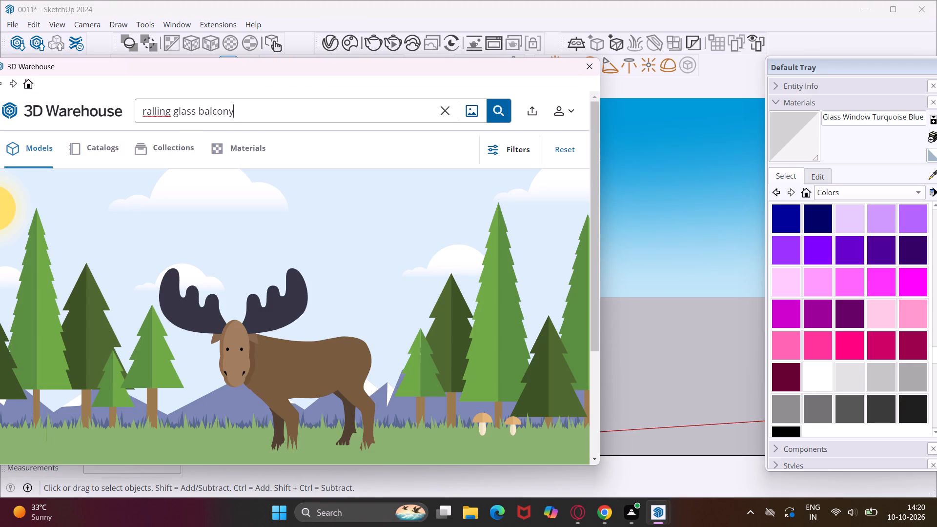
key("BackSpace")
key("BackSpace")
key("BackSpace")
key("BackSpace")
key("BackSpace")
key("BackSpace")
key("BackSpace")
key("BackSpace")
key("BackSpace")
key("BackSpace")
key("BackSpace")
key("BackSpace")
key("BackSpace")
key("BackSpace")
key("BackSpace")
key("BackSpace")
key("BackSpace")
key("BackSpace")
key("BackSpace")
key("BackSpace")
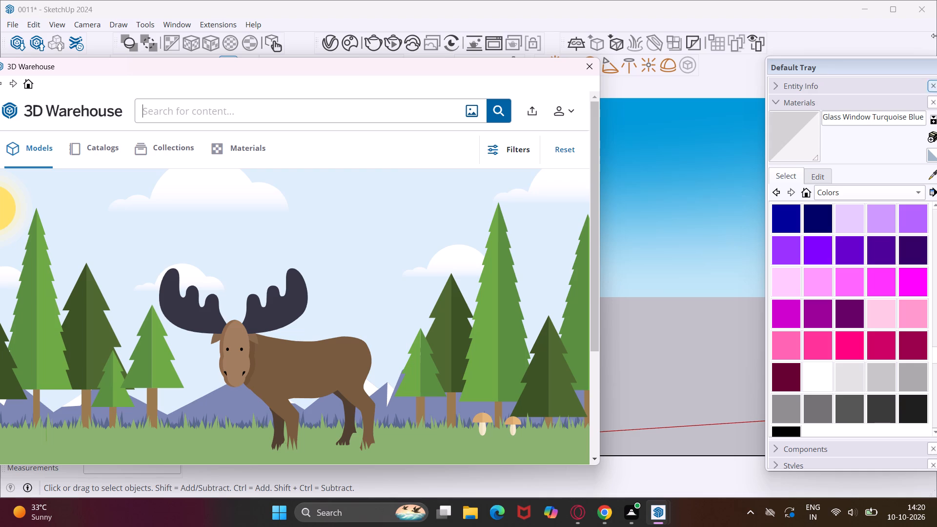
type("glass rellin")
key("g")
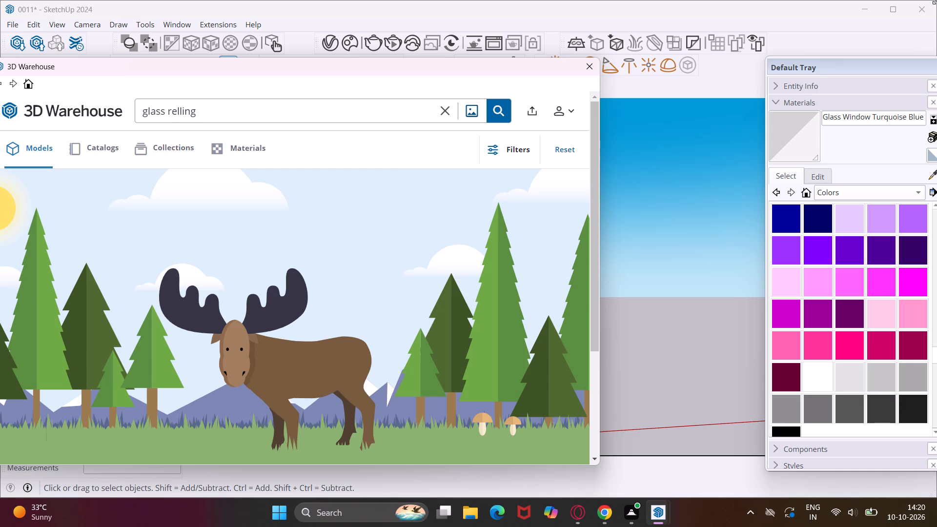
key("Return")
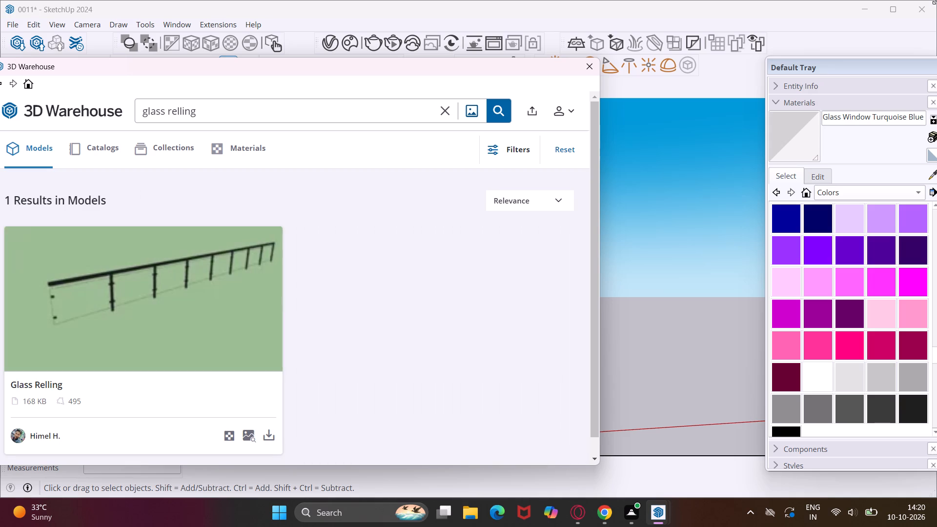
scroll(295, 266, "down", 3)
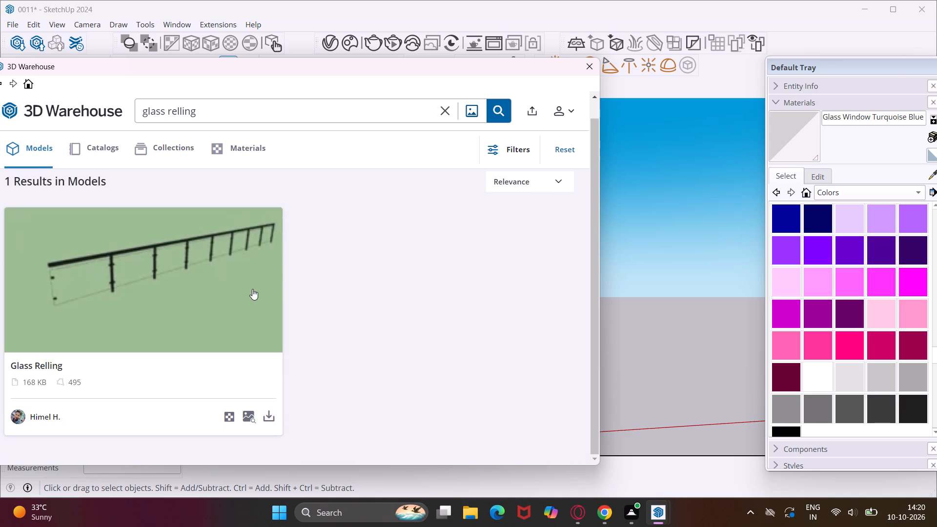
scroll(252, 289, "down", 2)
Load the Glass Relling model directly into the model and place it in the open area beside the building.
left_click(269, 420)
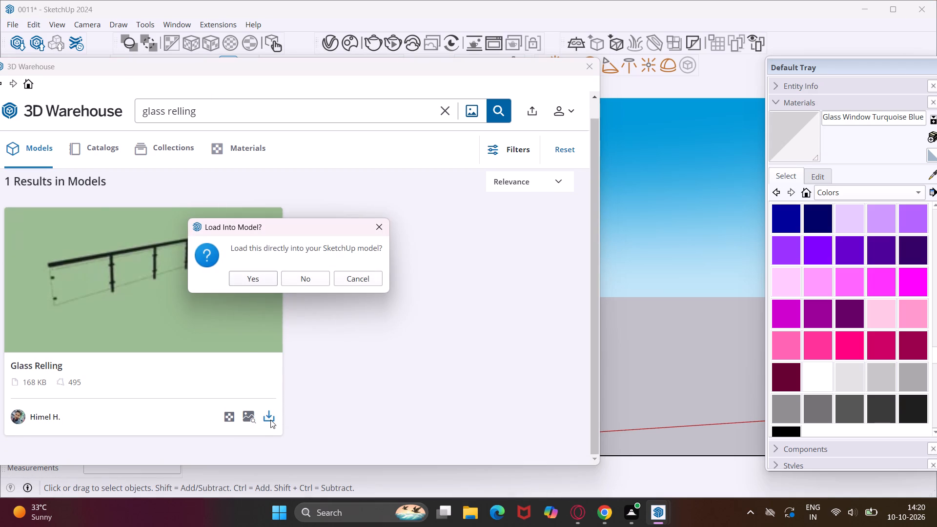
left_click(251, 281)
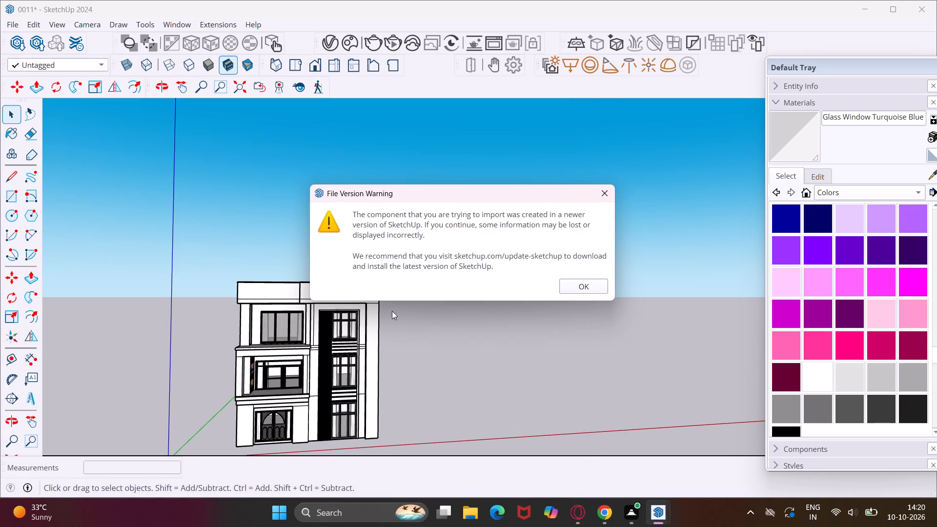
left_click(579, 289)
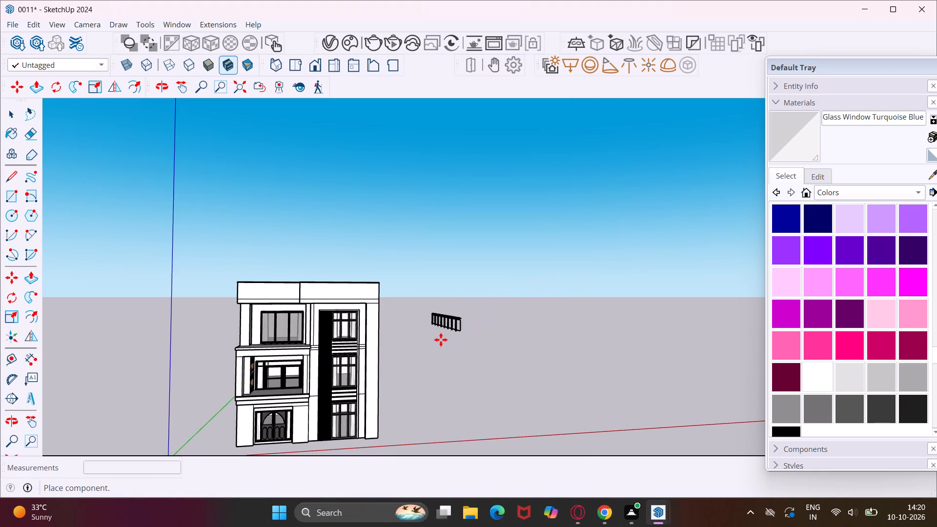
left_click(459, 402)
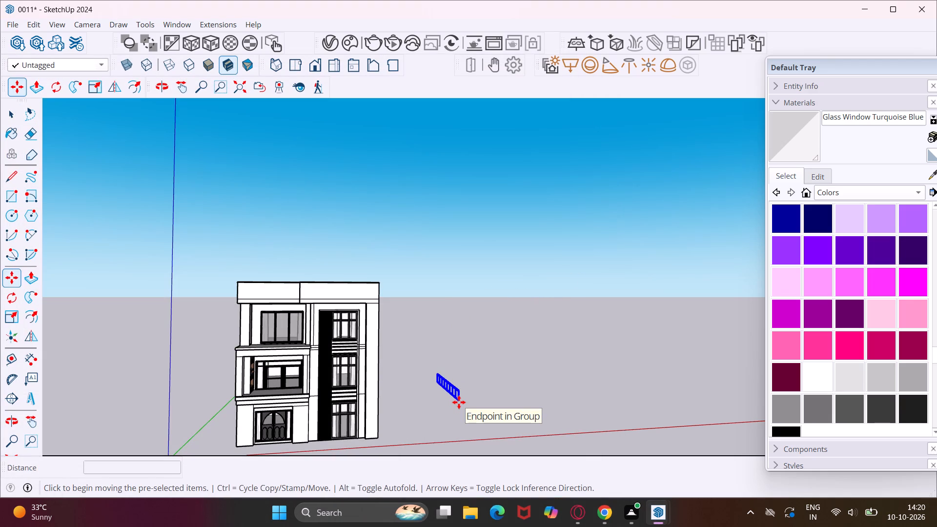
key("Escape")
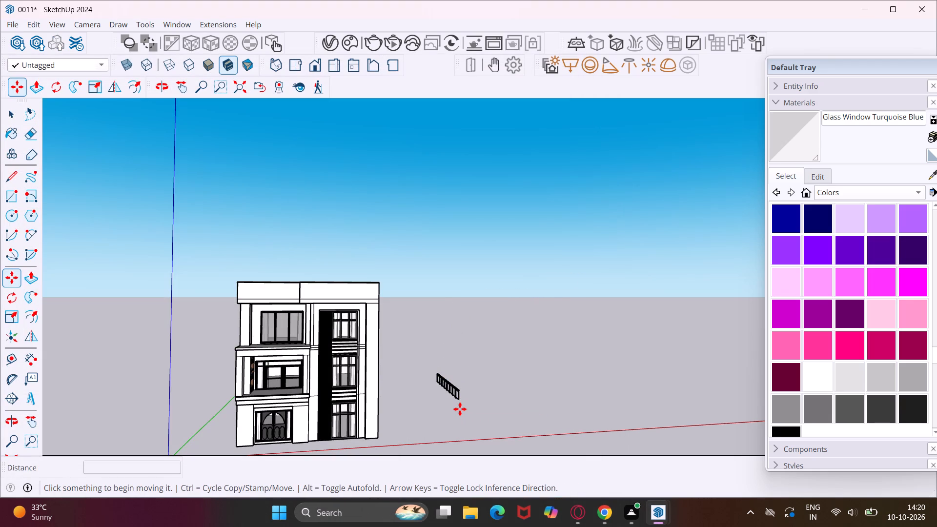
key("Escape")
Rotate the imported glass railing 90 degrees in the ground plane so it runs parallel to the front facade.
key("space")
left_click(458, 394)
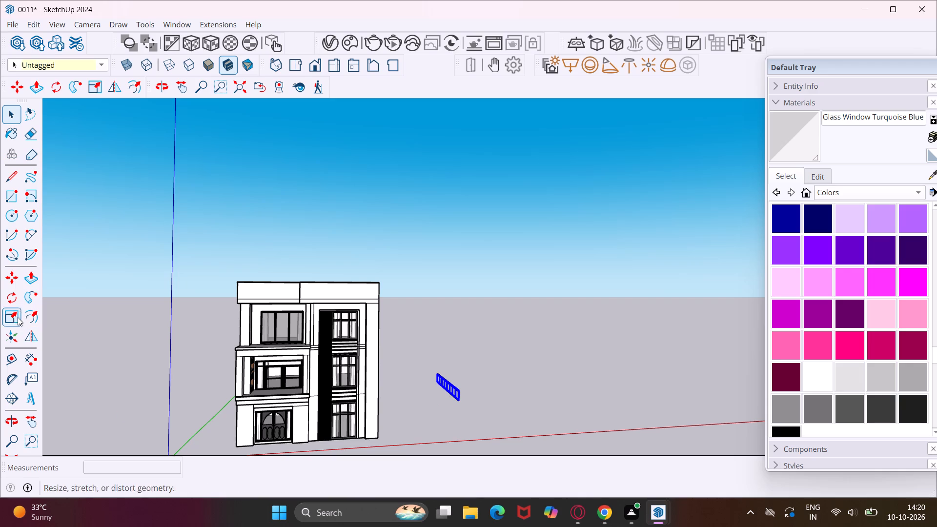
left_click(18, 300)
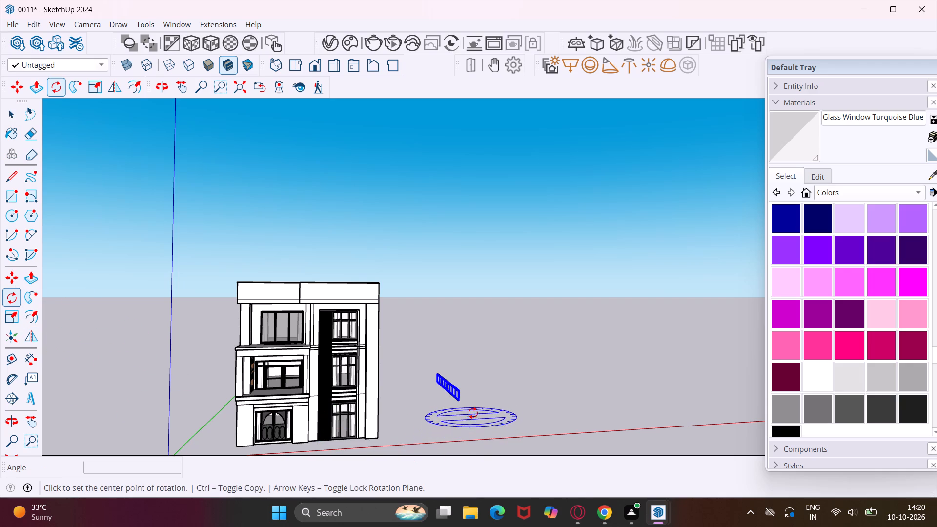
left_click(474, 409)
left_click(519, 405)
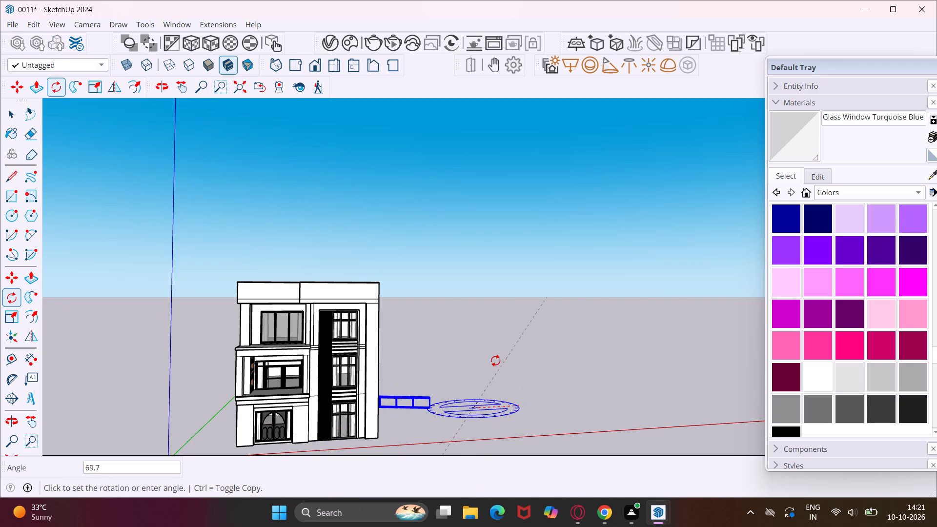
type("90")
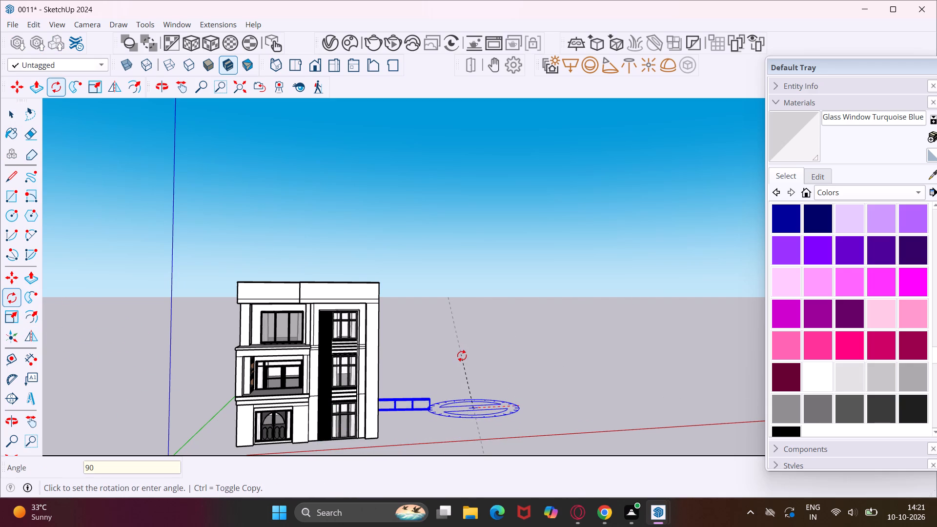
key("Return")
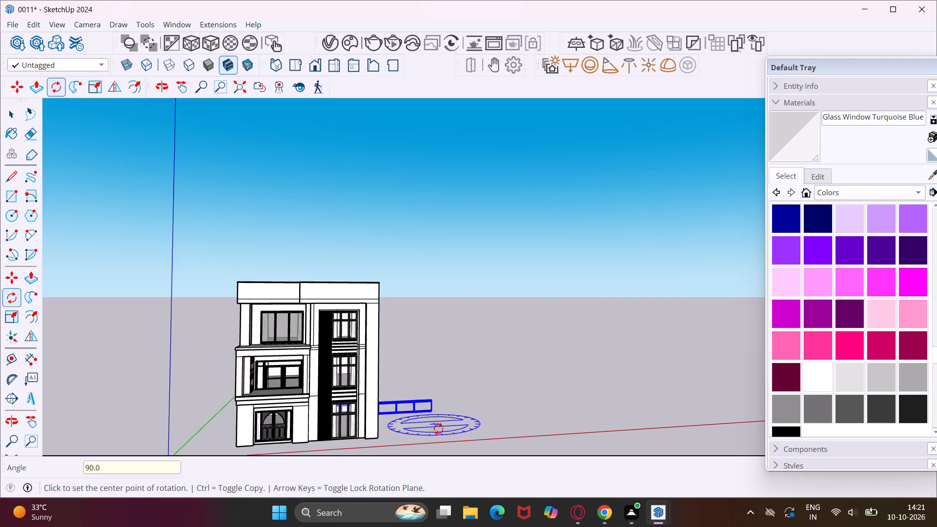
Move the glass railing by its lower end corner onto the middle-floor balcony, against the side wall nearest the slatted panel at floor level.
scroll(439, 429, "up", 11)
key("m")
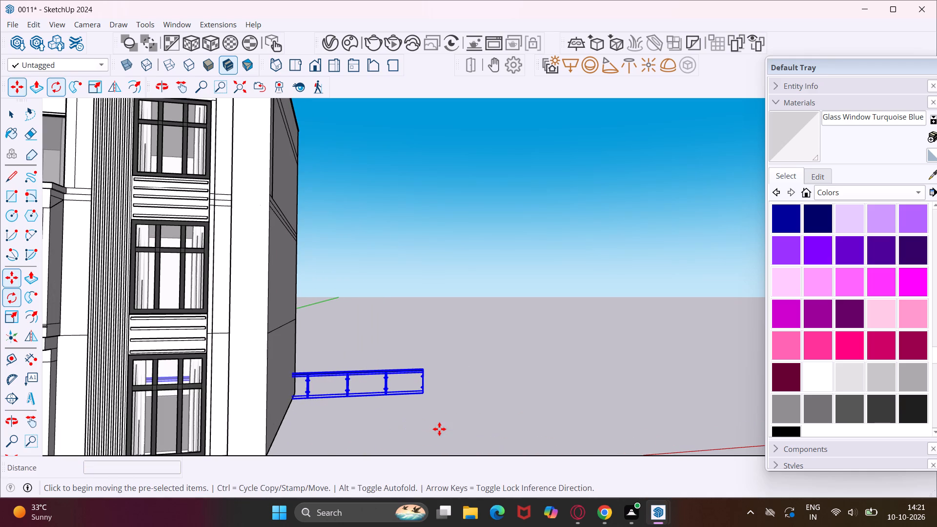
scroll(427, 396, "up", 7)
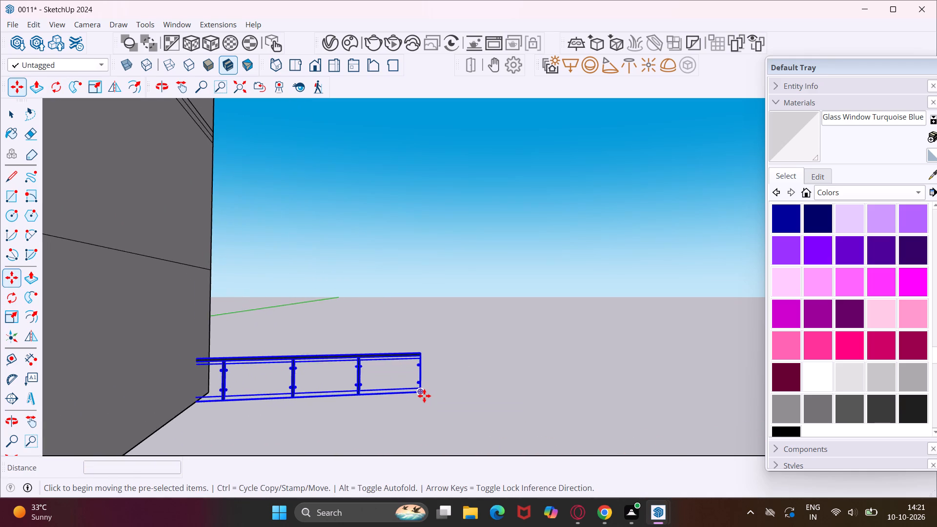
scroll(424, 396, "up", 8)
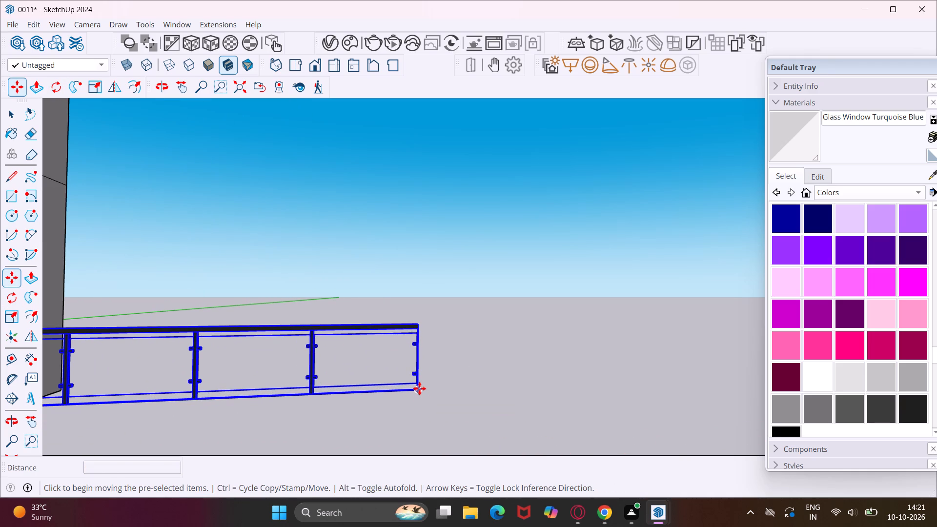
left_click(419, 388)
scroll(419, 388, "down", 20)
scroll(419, 388, "down", 1)
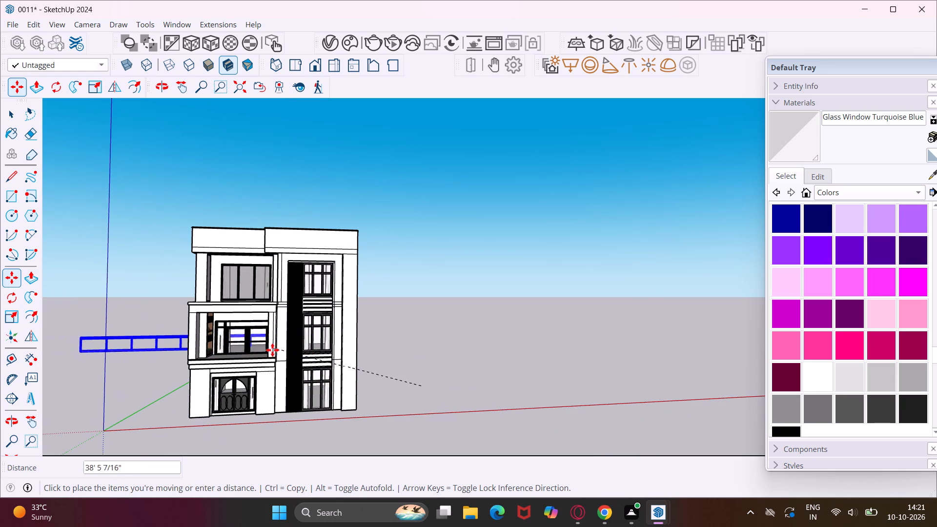
scroll(269, 352, "up", 8)
middle_click_drag(269, 352, 287, 352)
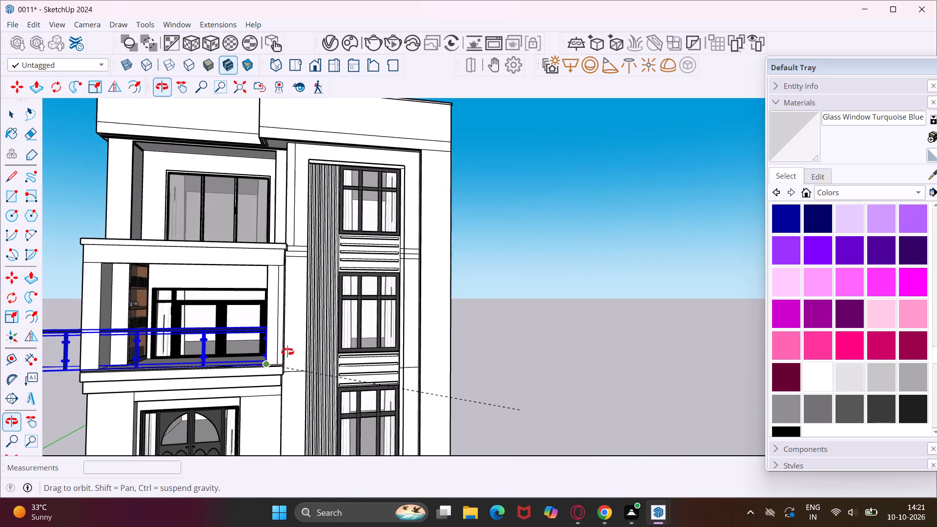
middle_click_drag(287, 352, 406, 378)
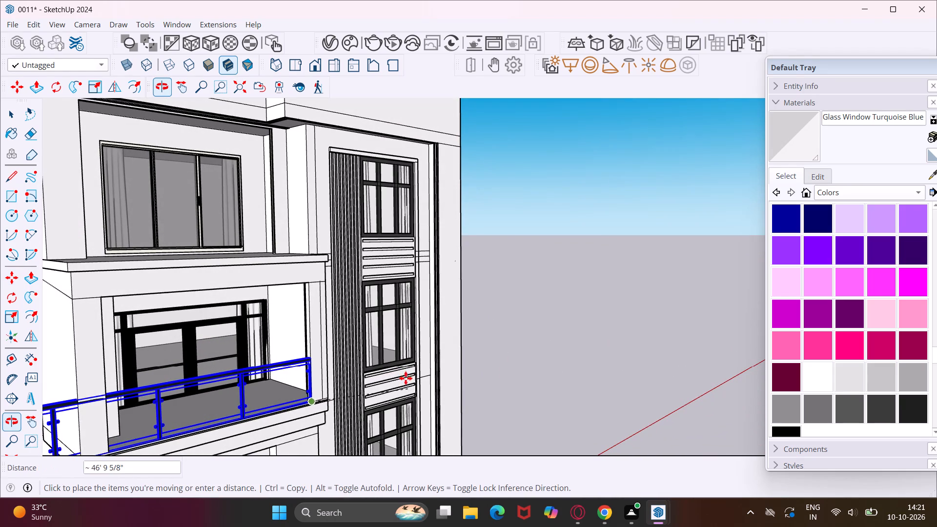
scroll(307, 372, "up", 1)
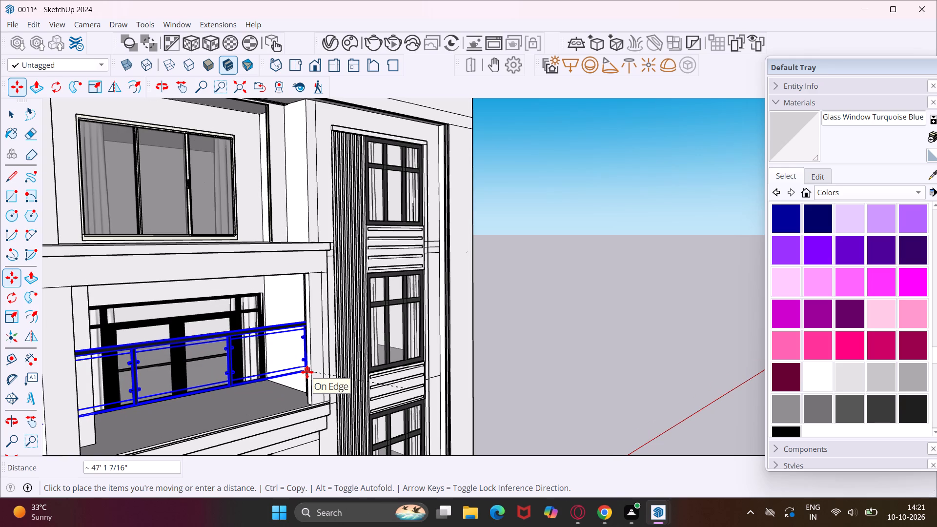
middle_click_drag(303, 370, 373, 361)
scroll(306, 384, "up", 6)
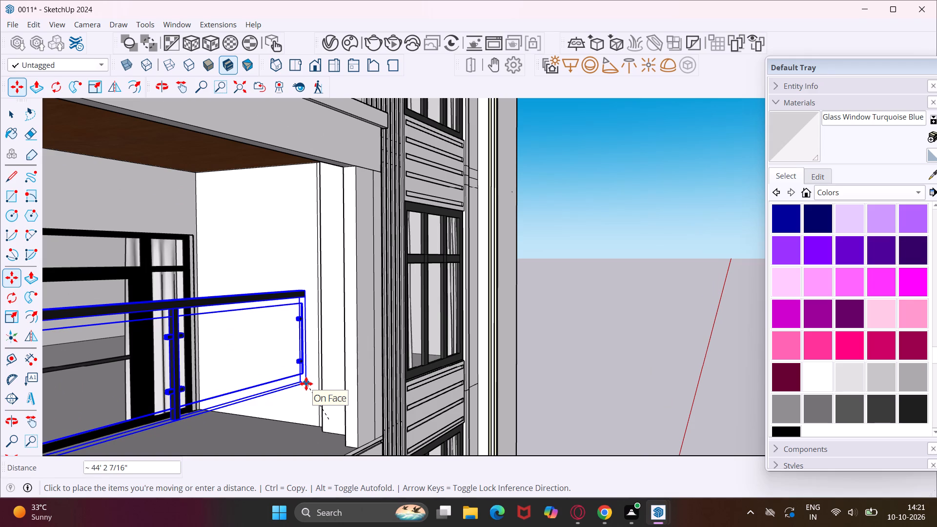
middle_click_drag(306, 384, 385, 363)
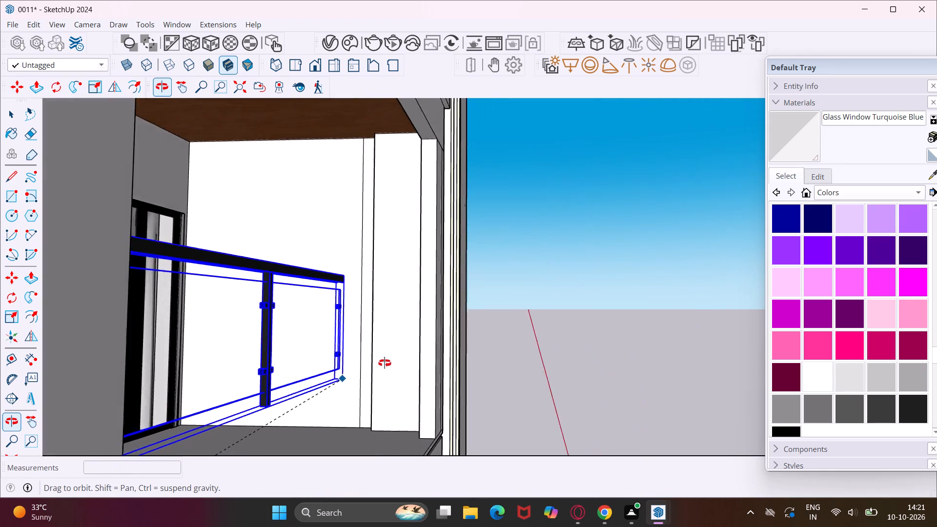
middle_click_drag(385, 363, 390, 360)
scroll(363, 398, "up", 1)
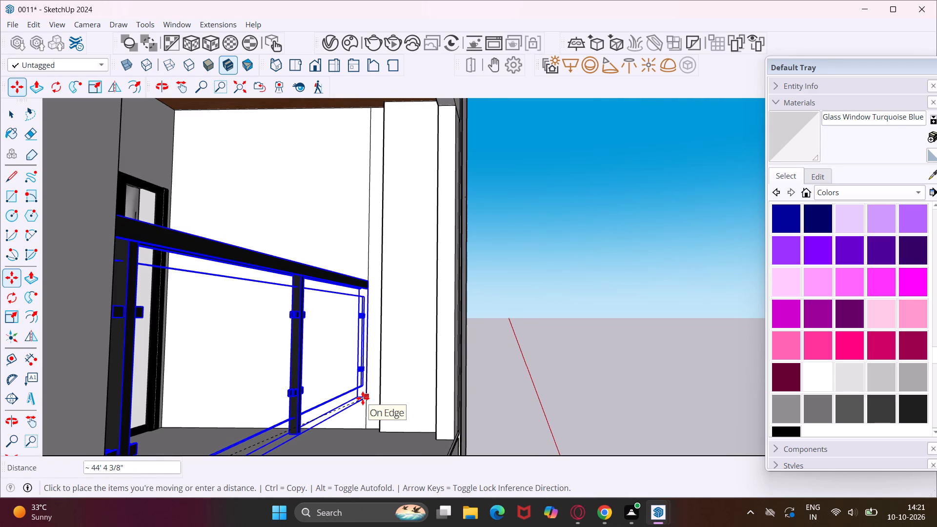
scroll(363, 398, "up", 4)
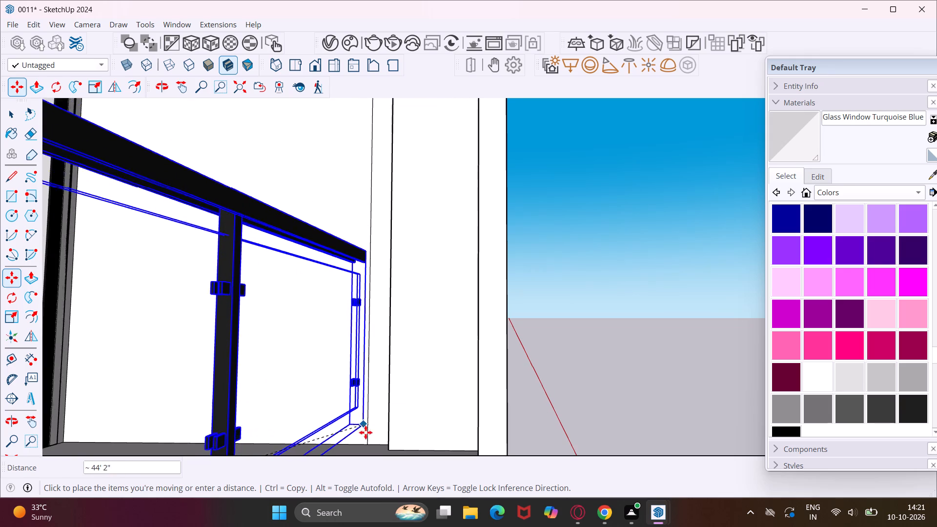
left_click(367, 443)
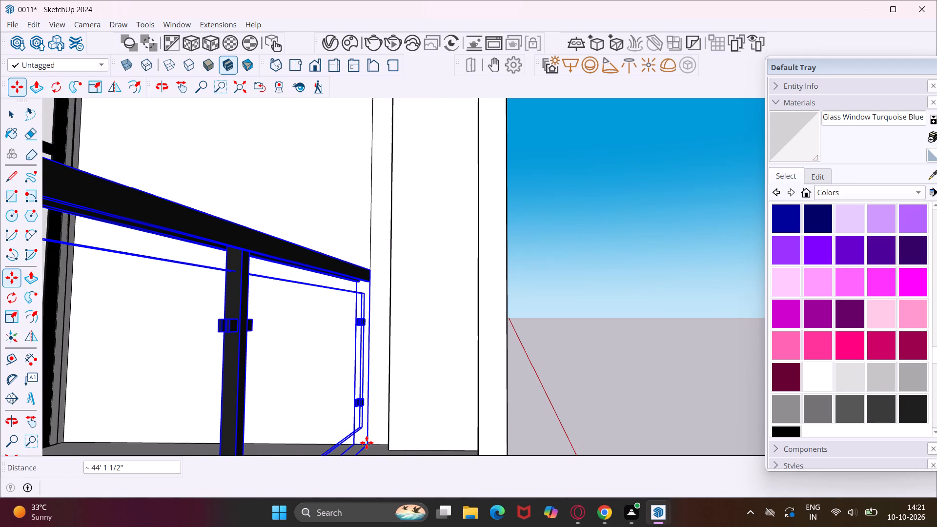
Scale the railing along its length to about 0.35, bringing its overhanging end to the balcony's opposite side wall.
middle_click_drag(373, 421, 249, 420)
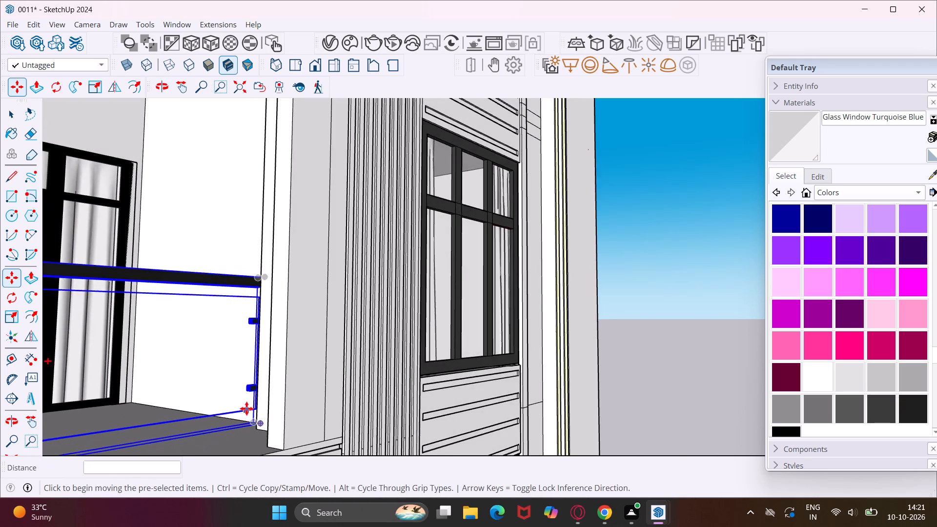
scroll(246, 408, "down", 10)
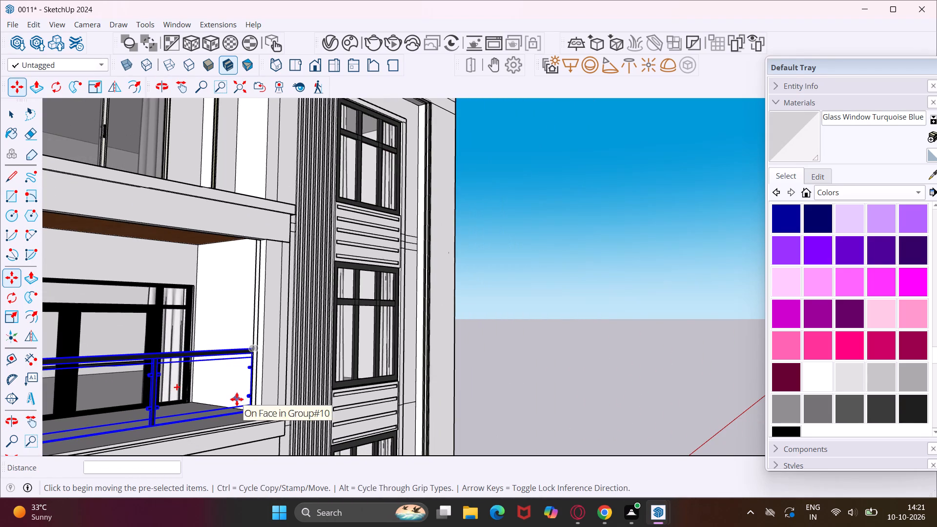
middle_click_drag(237, 399, 292, 395)
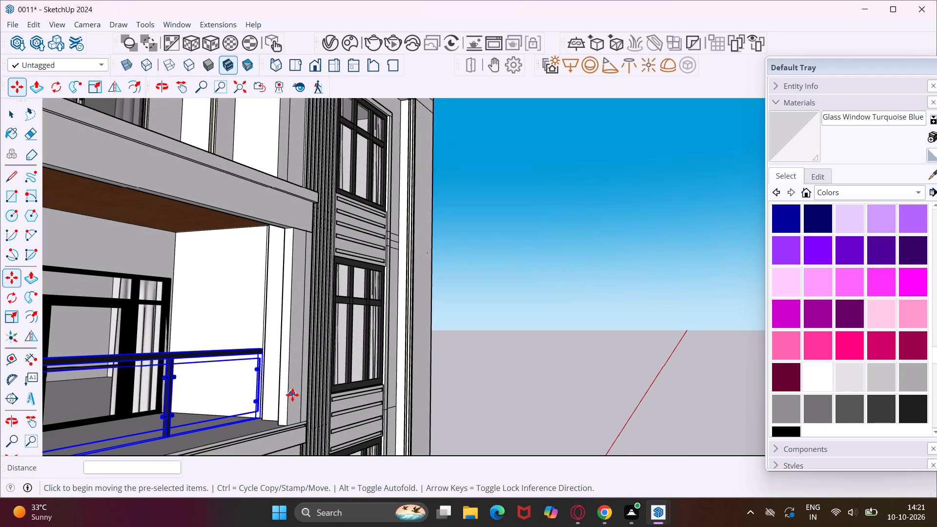
middle_click_drag(276, 389, 412, 365)
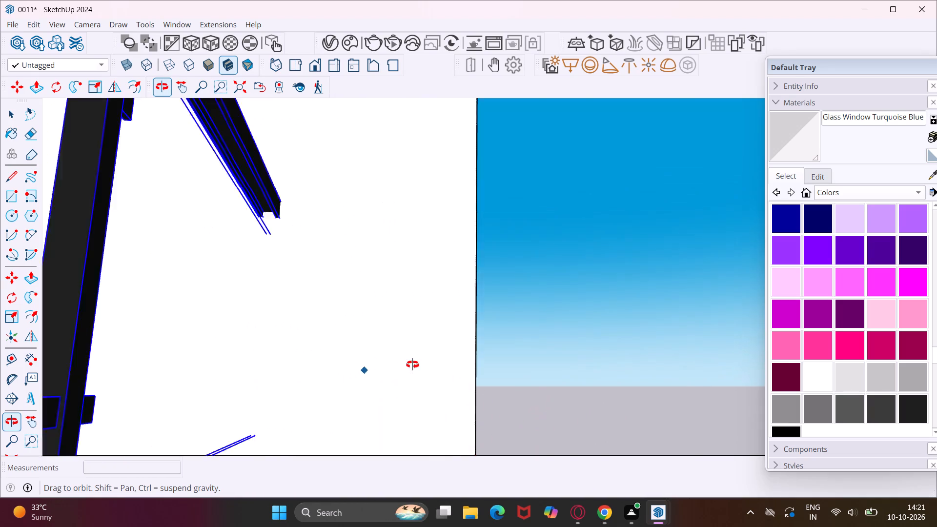
middle_click_drag(412, 365, 422, 362)
scroll(376, 362, "down", 7)
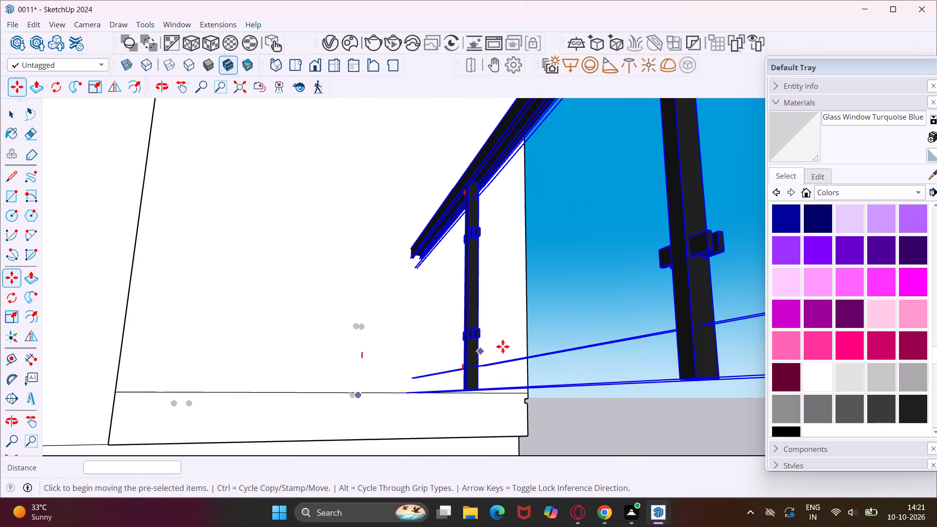
middle_click_drag(515, 343, 285, 376)
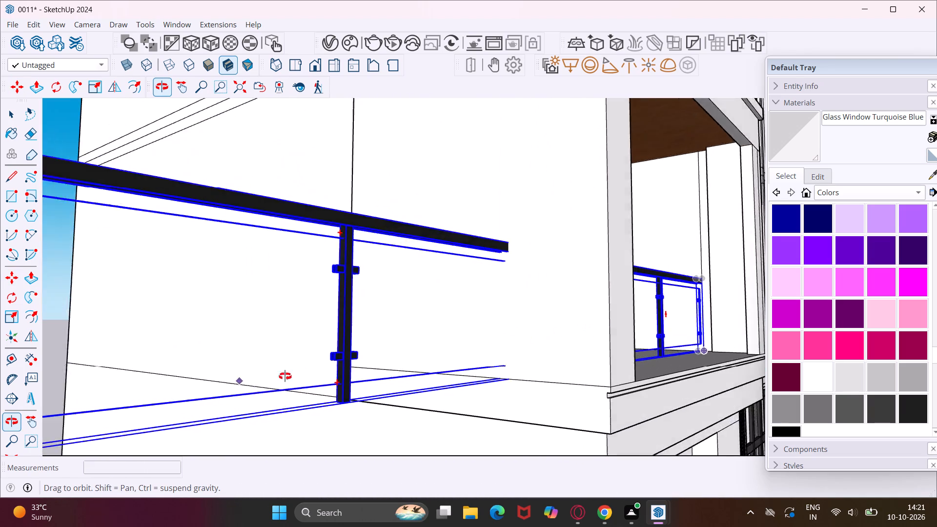
middle_click_drag(285, 376, 202, 384)
middle_click_drag(202, 385, 224, 385)
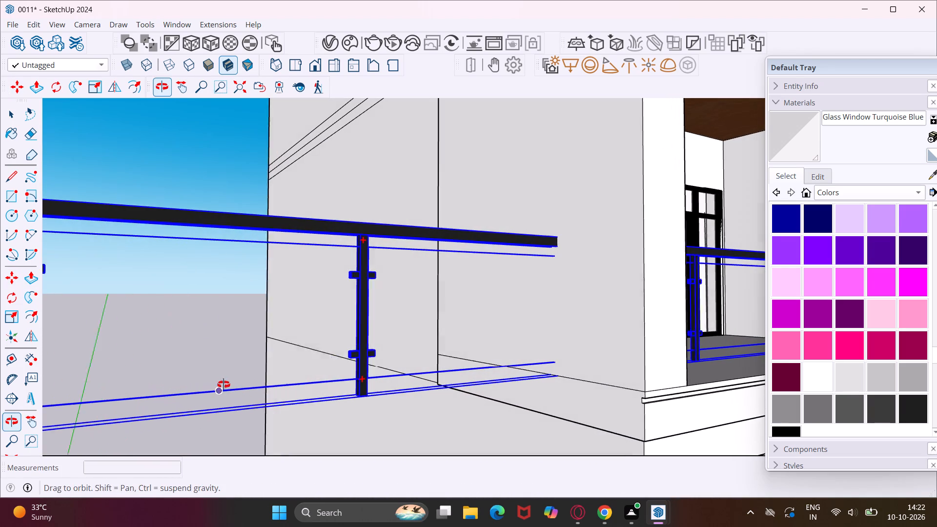
middle_click_drag(224, 385, 224, 385)
scroll(224, 385, "down", 19)
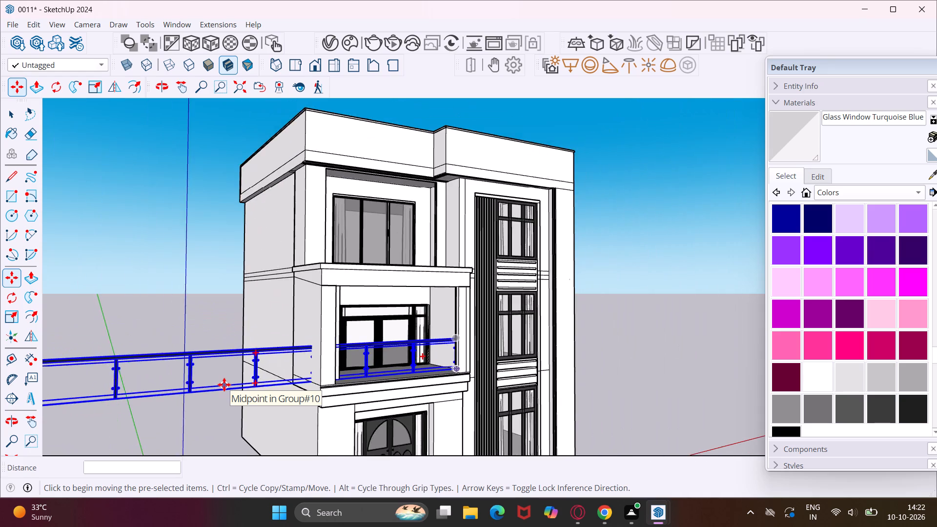
scroll(224, 385, "down", 8)
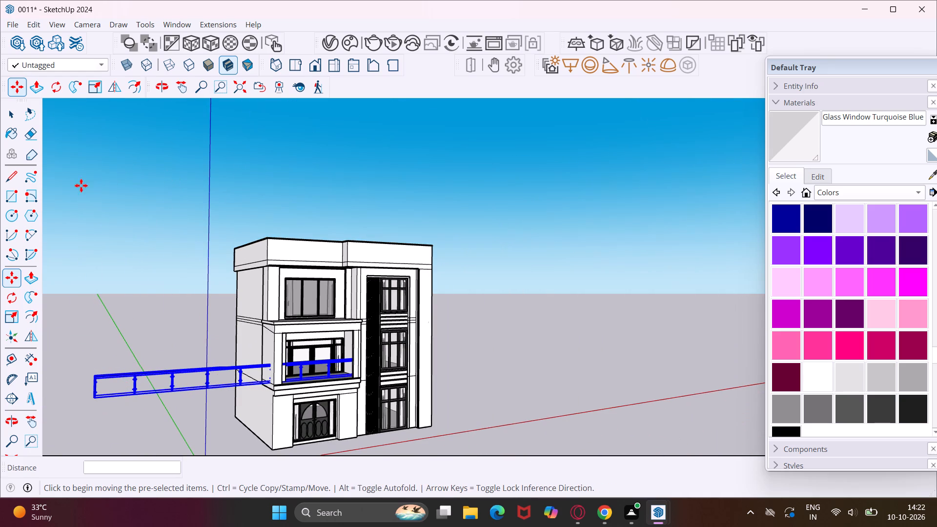
left_click(14, 314)
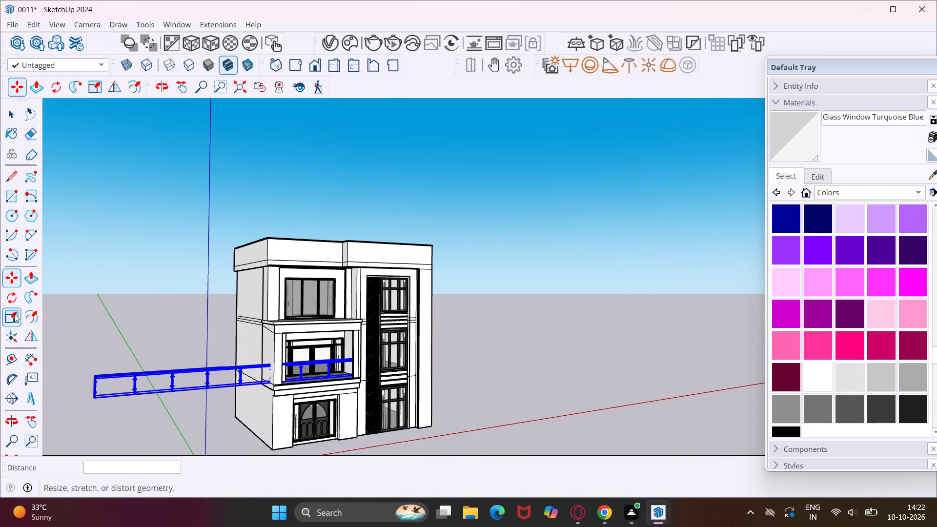
scroll(94, 387, "up", 7)
middle_click_drag(94, 387, 107, 387)
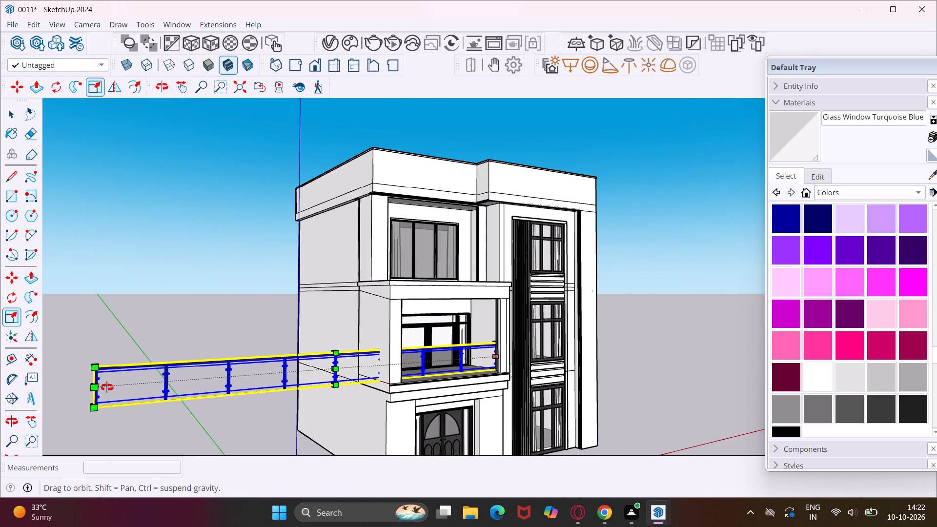
middle_click_drag(107, 387, 180, 385)
scroll(147, 415, "up", 5)
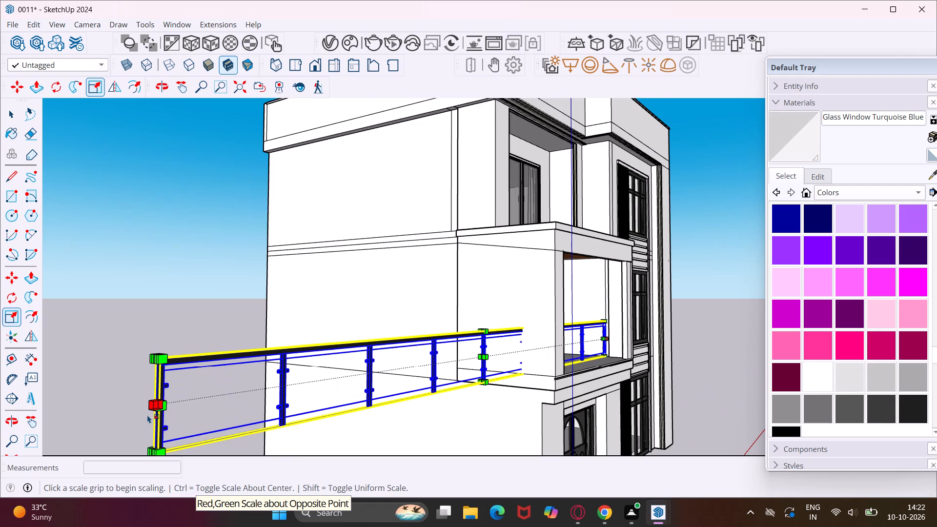
scroll(147, 415, "up", 5)
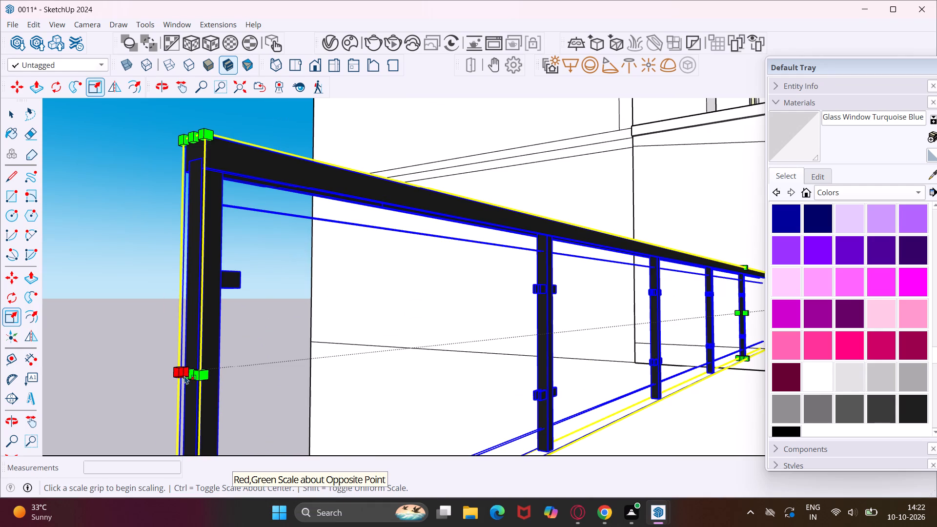
left_click(188, 379)
scroll(463, 294, "down", 5)
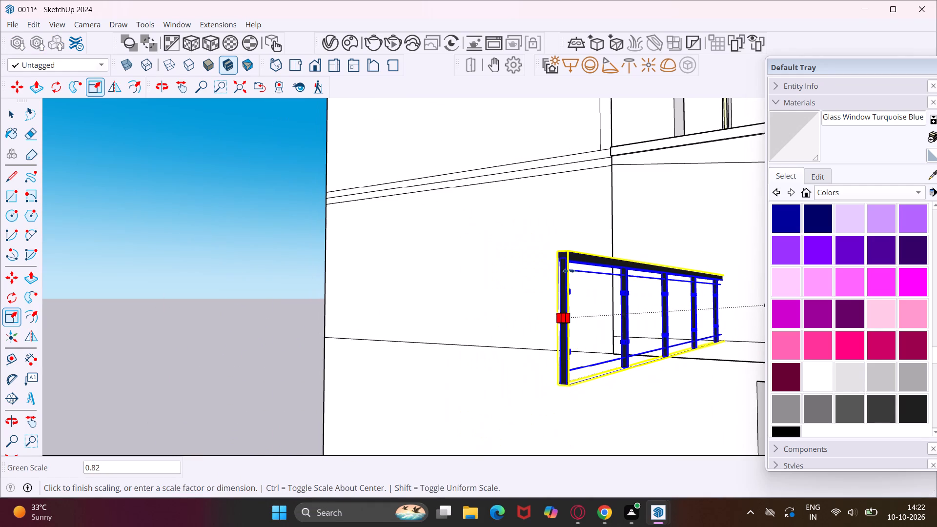
middle_click_drag(569, 271, 143, 330)
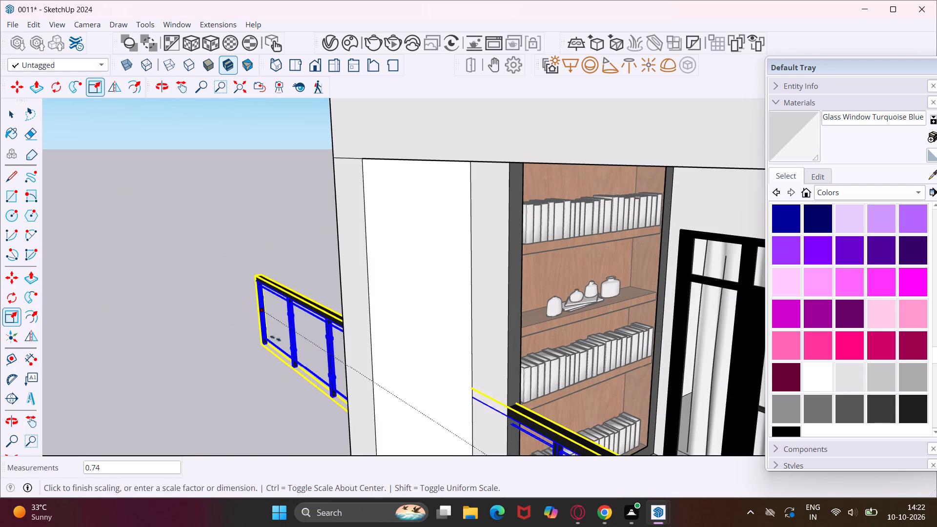
middle_click_drag(479, 424, 500, 420)
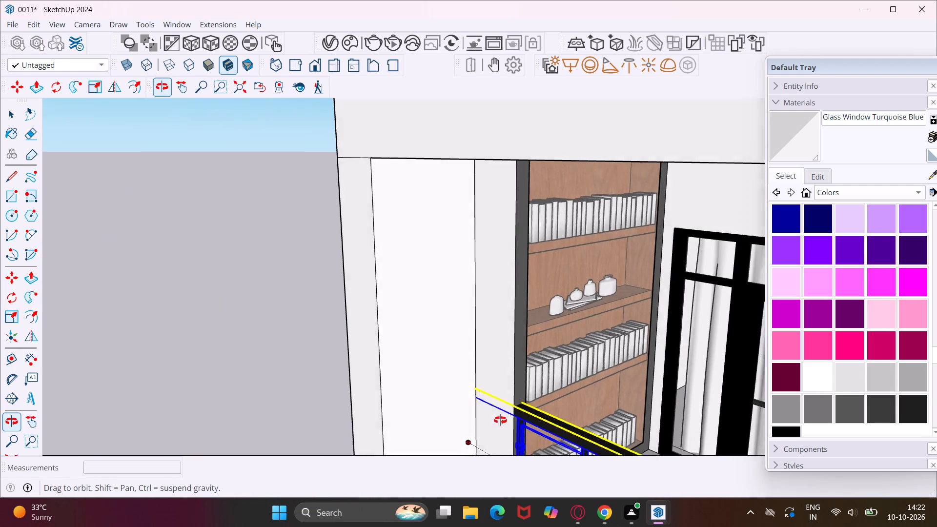
middle_click_drag(500, 420, 637, 288)
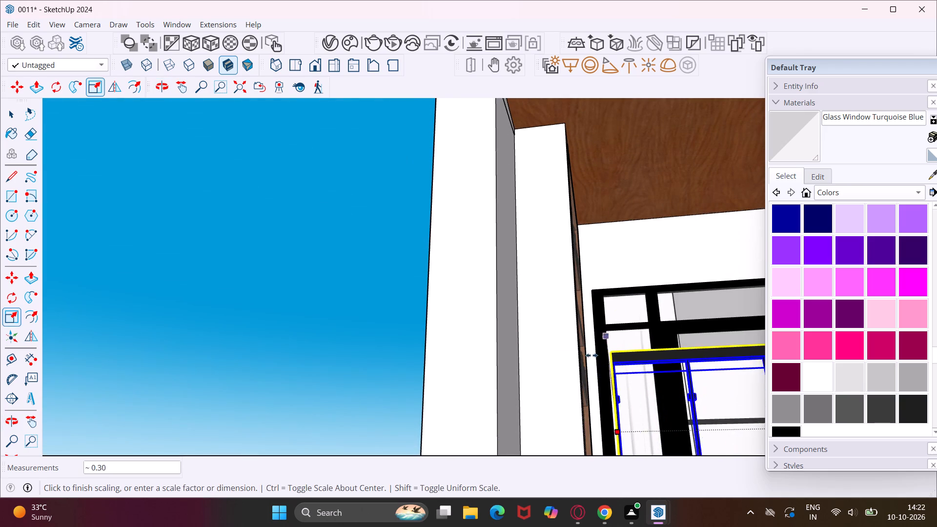
left_click(522, 436)
Examine how the shortened railing fits between the balcony's side walls, and clear the selection.
middle_click_drag(518, 421, 544, 461)
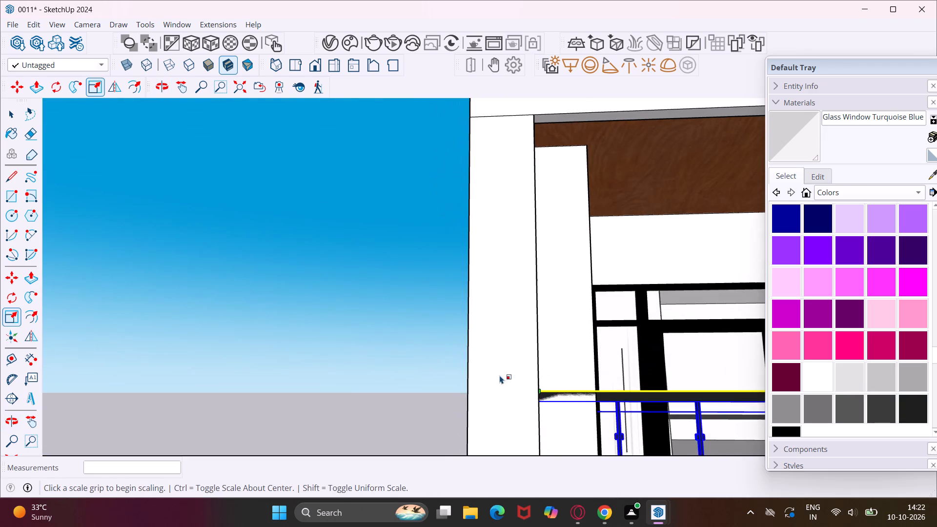
scroll(500, 375, "down", 16)
middle_click_drag(584, 393, 591, 396)
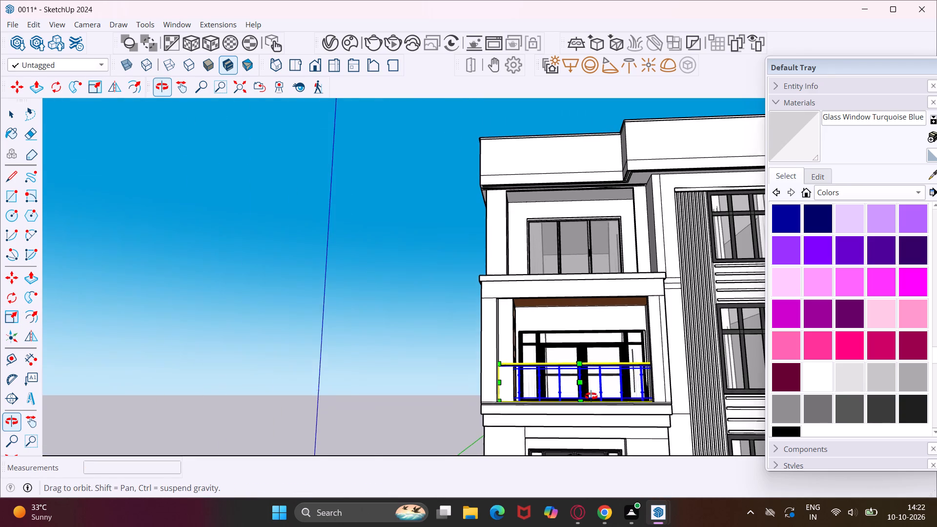
middle_click_drag(591, 396, 730, 470)
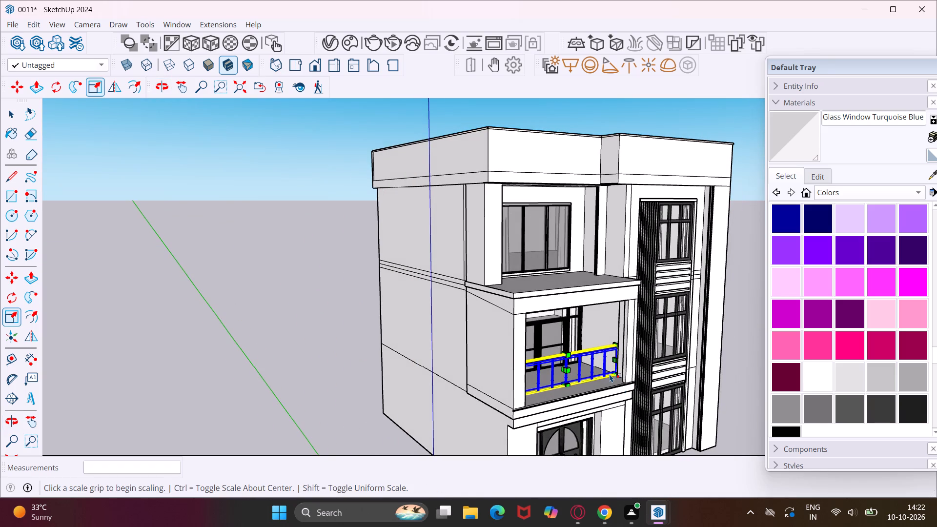
scroll(610, 374, "up", 7)
middle_click_drag(610, 374, 677, 388)
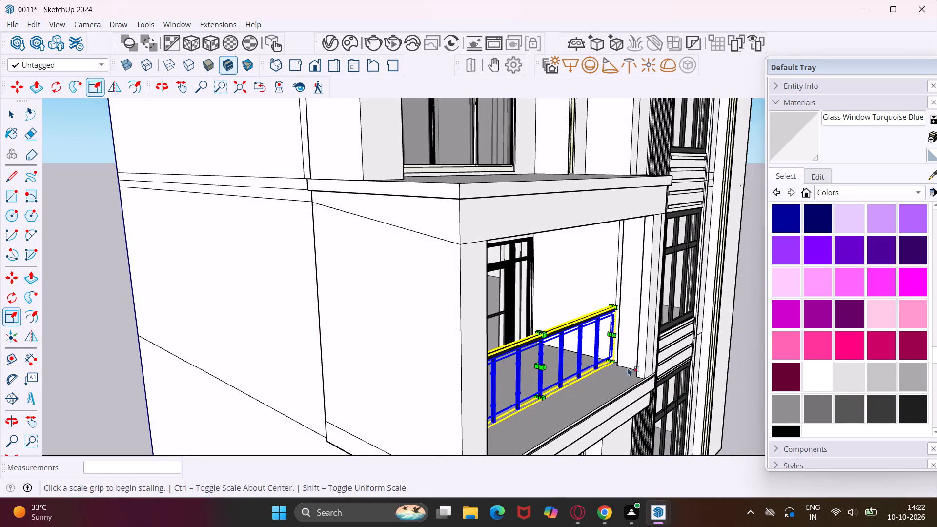
key("Escape")
key("space")
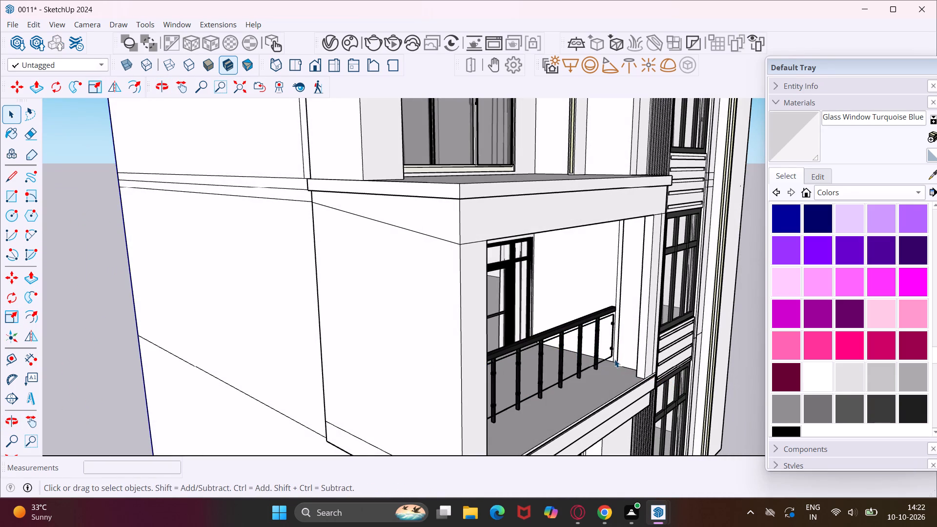
Push the projecting inner side face beside the middle-floor balcony railing back about 5 5/16", level with the adjoining side wall.
left_click(628, 349)
middle_click_drag(628, 349, 668, 349)
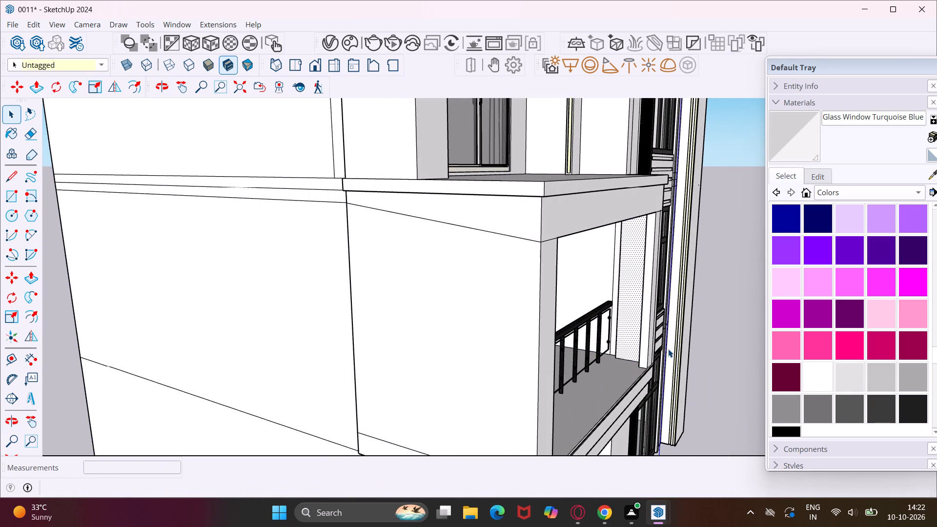
key("p")
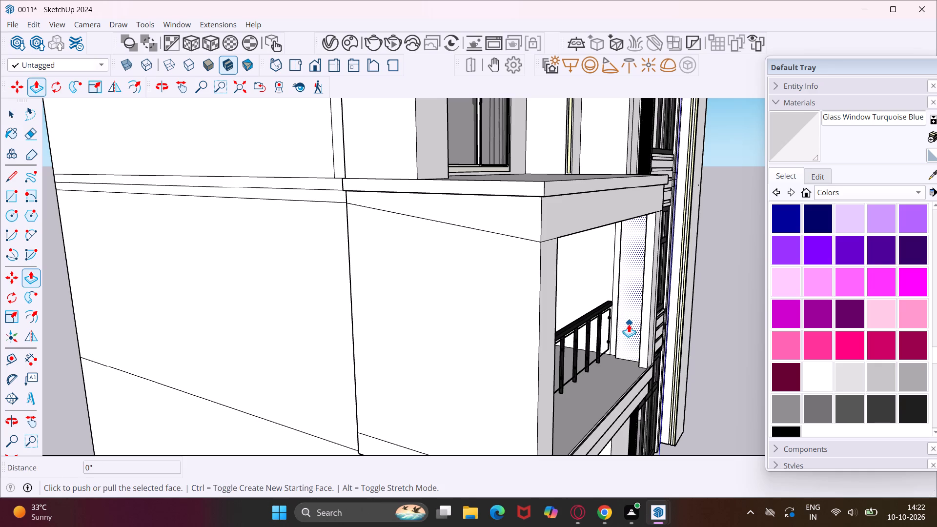
left_click(625, 324)
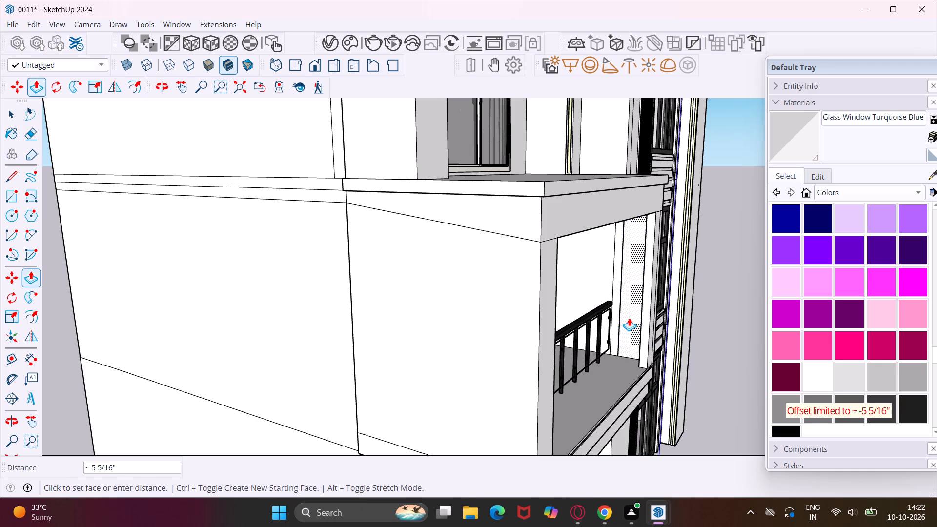
left_click(629, 318)
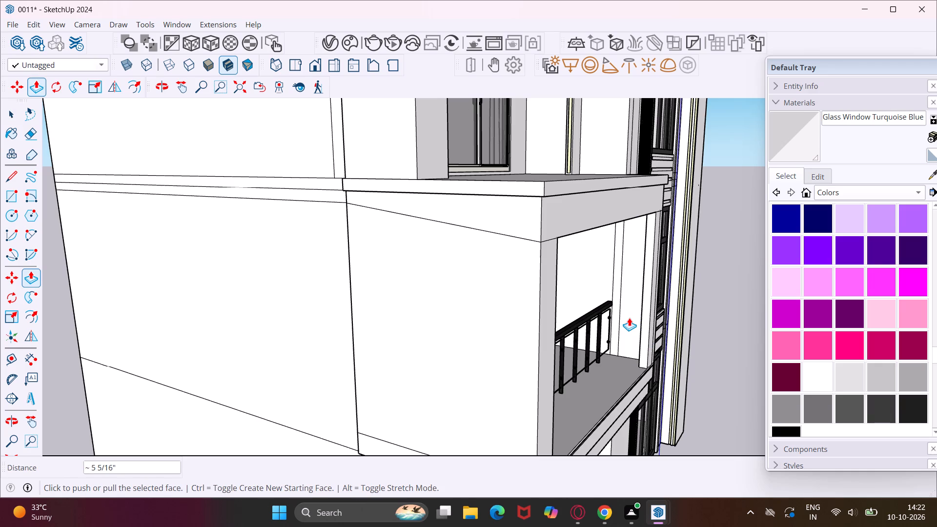
key("Escape")
key("space")
Move the glass railing 6" along the side wall's base toward the middle-floor balcony's front edge.
left_click(599, 336)
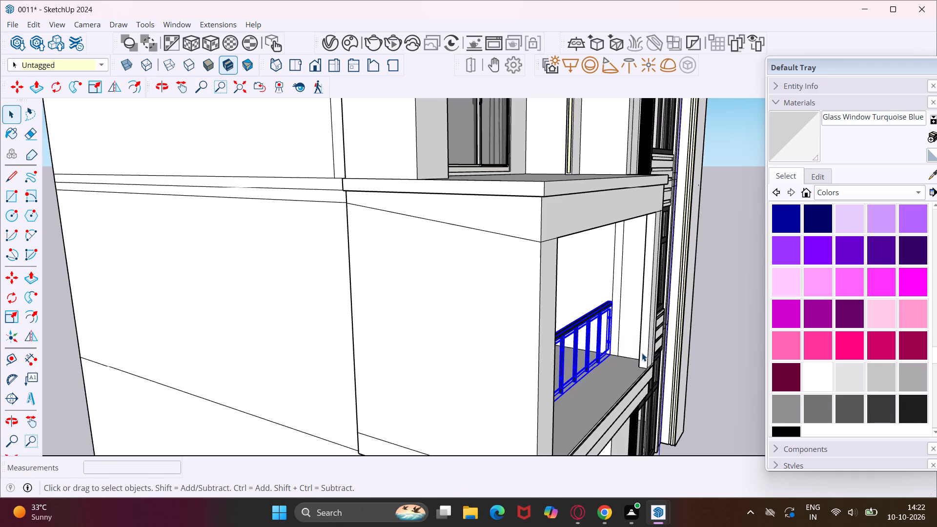
middle_click_drag(604, 349, 550, 362)
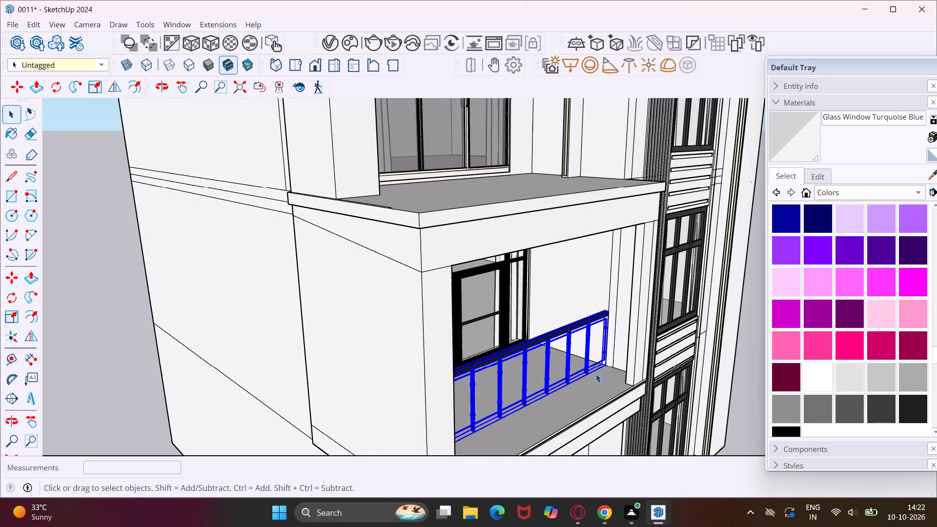
key("m")
scroll(604, 368, "up", 12)
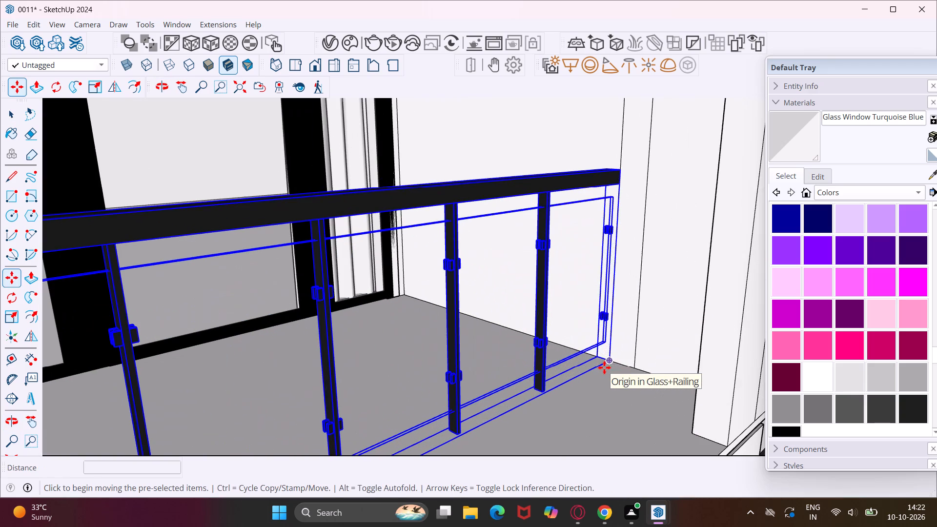
left_click(608, 362)
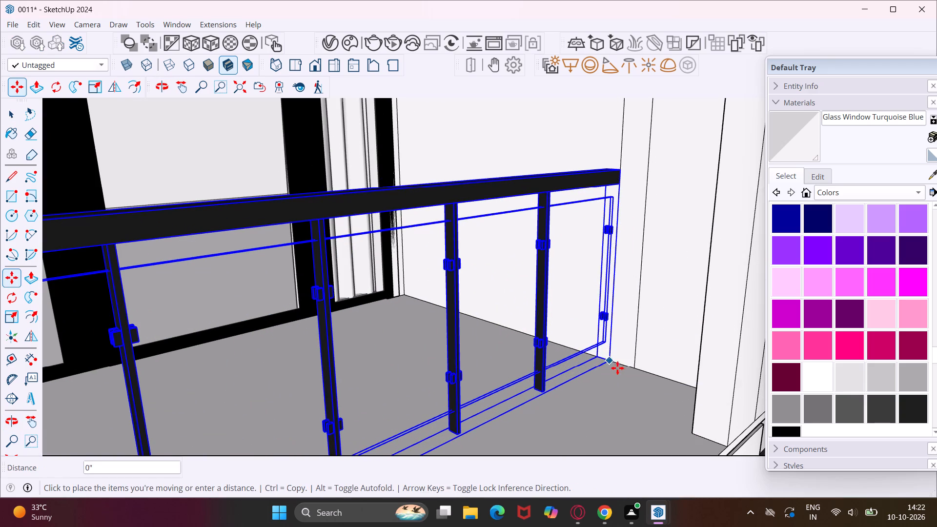
left_click(631, 371)
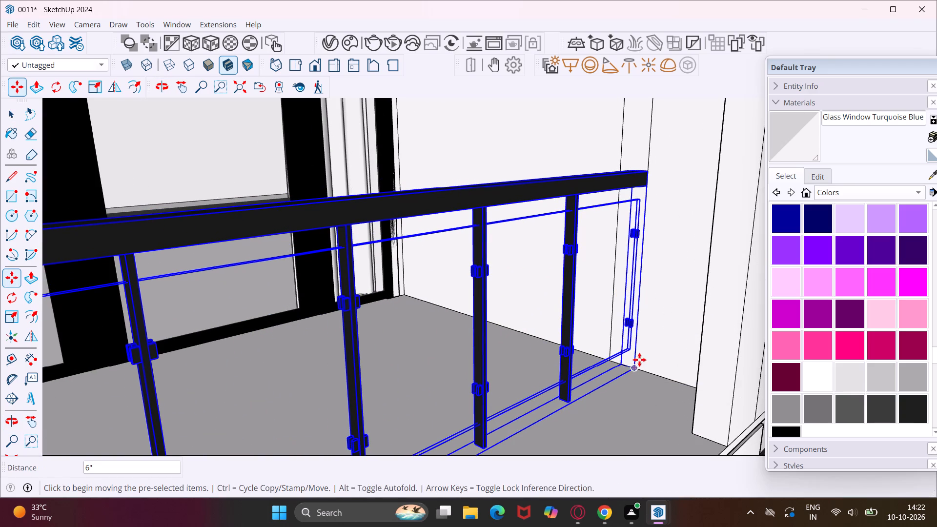
Copy the glass railing by its lower end corner 11' straight up onto the top-floor balcony slab.
middle_click_drag(641, 356, 578, 360)
scroll(573, 344, "down", 10)
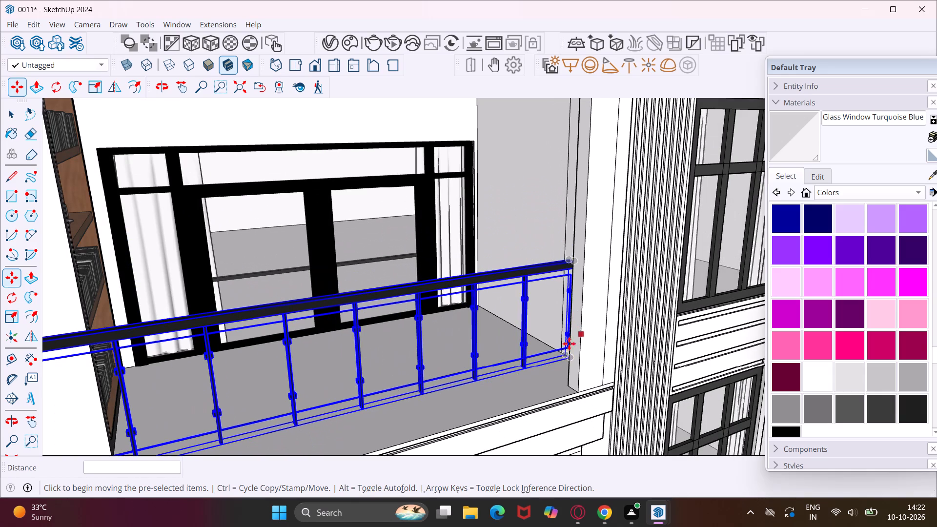
middle_click_drag(530, 362, 556, 307)
scroll(556, 307, "down", 4)
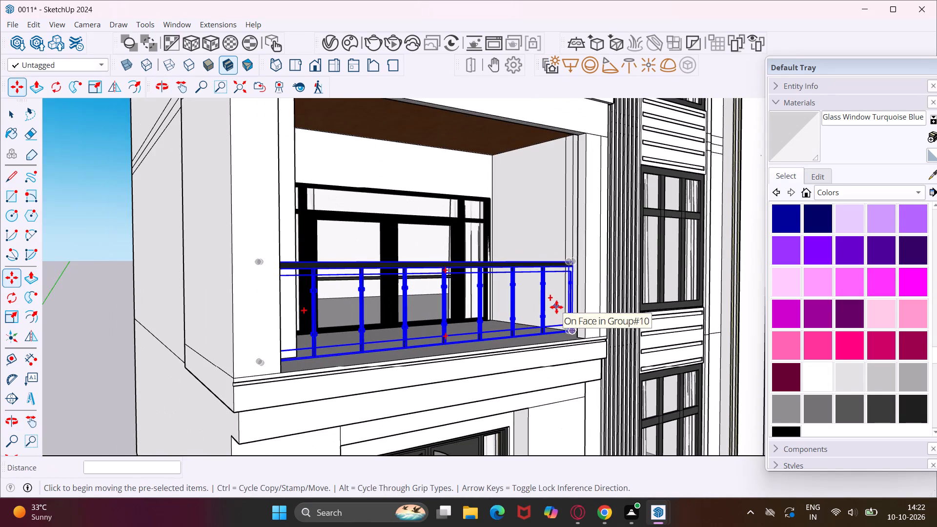
middle_click_drag(560, 307, 452, 327)
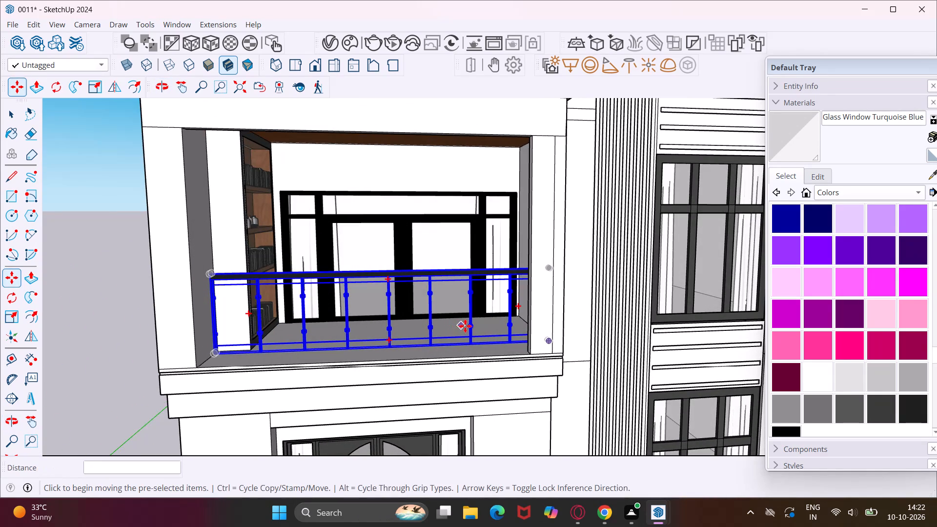
left_click(217, 352)
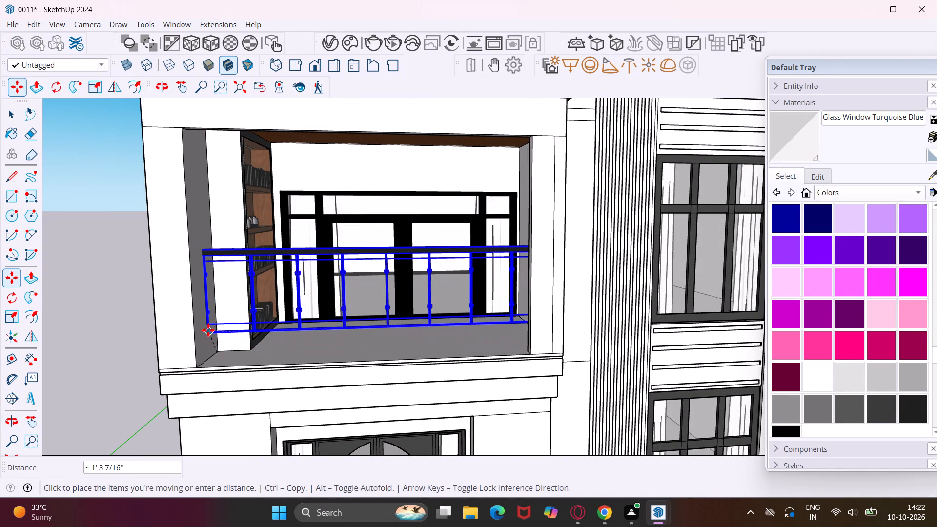
scroll(208, 328, "down", 8)
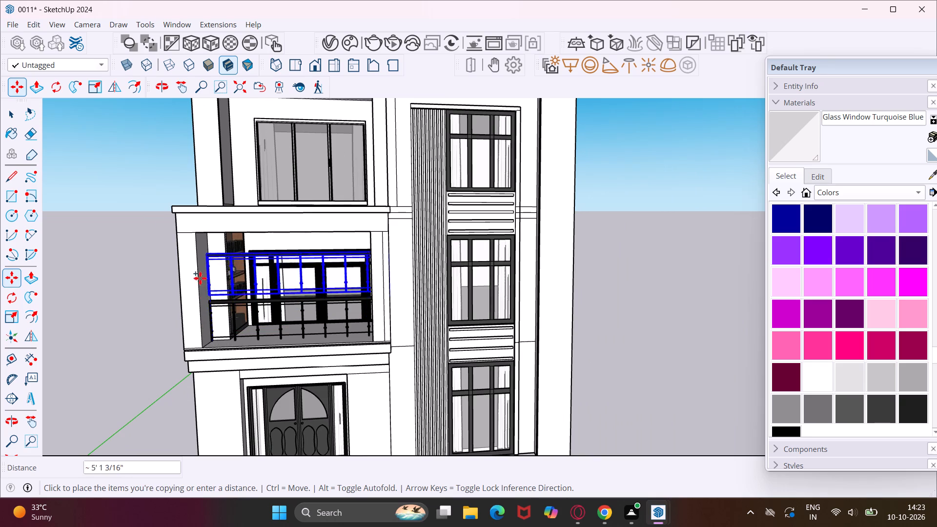
scroll(202, 199, "up", 3)
middle_click_drag(202, 199, 235, 220)
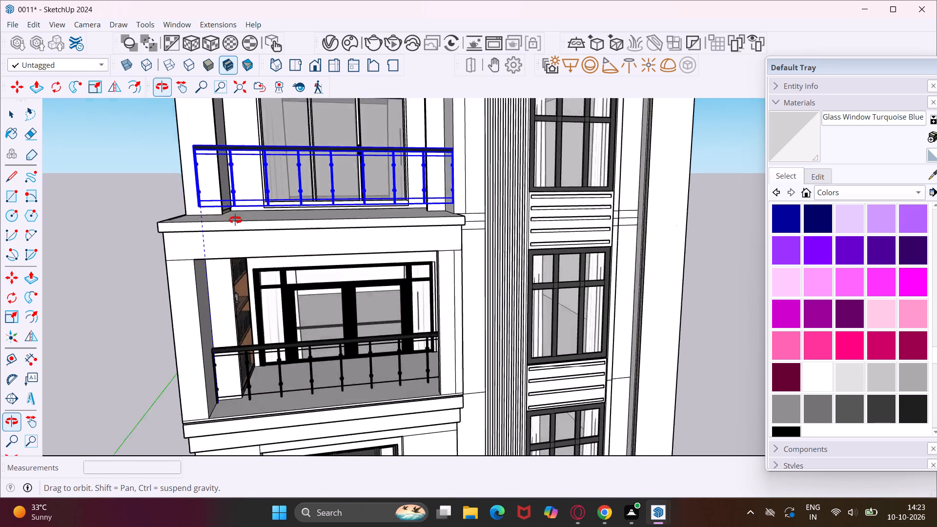
middle_click_drag(235, 220, 319, 276)
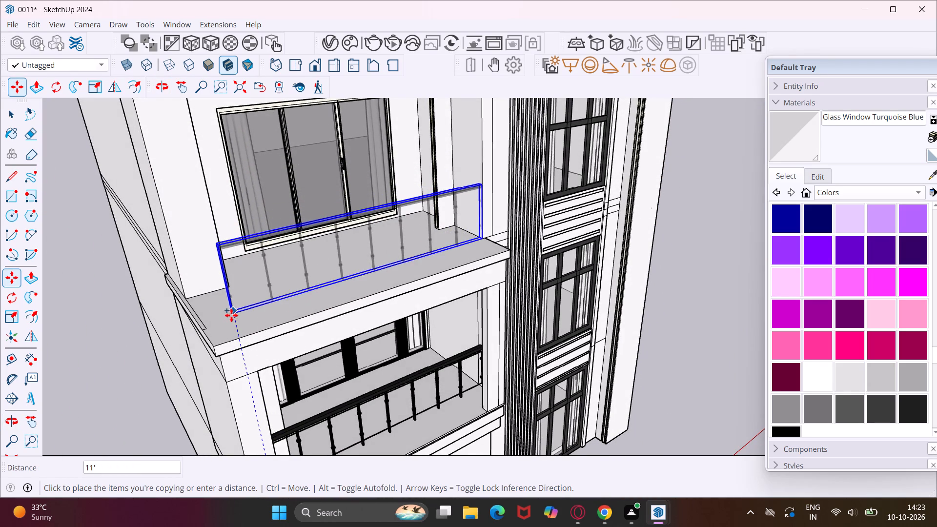
left_click(231, 315)
Move the copied railing about 3' 1" back from the slab's front edge, between the top-floor balcony's side walls.
middle_click_drag(231, 315, 343, 307)
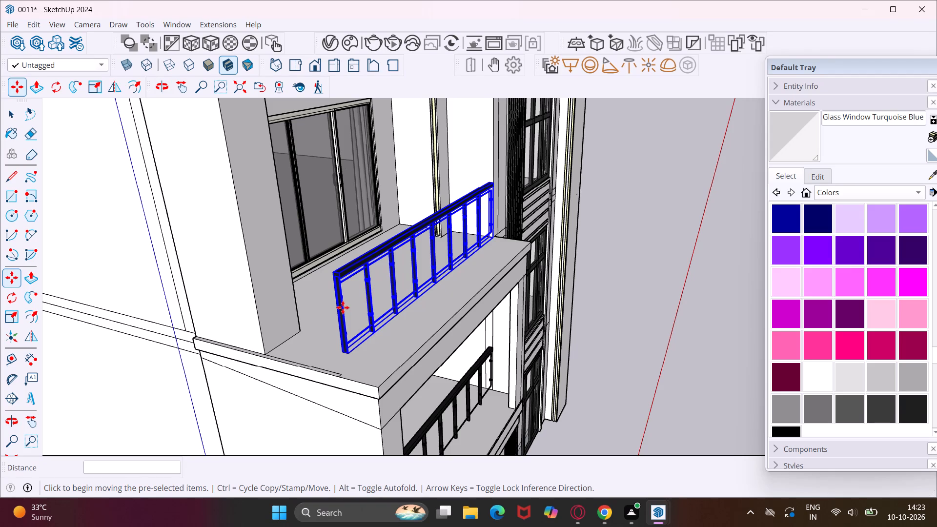
middle_click_drag(333, 300, 420, 294)
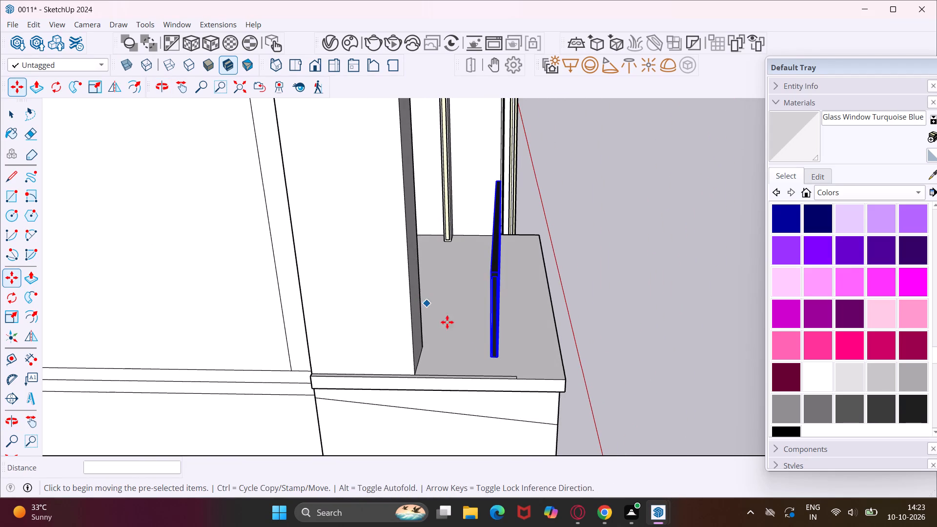
left_click(522, 367)
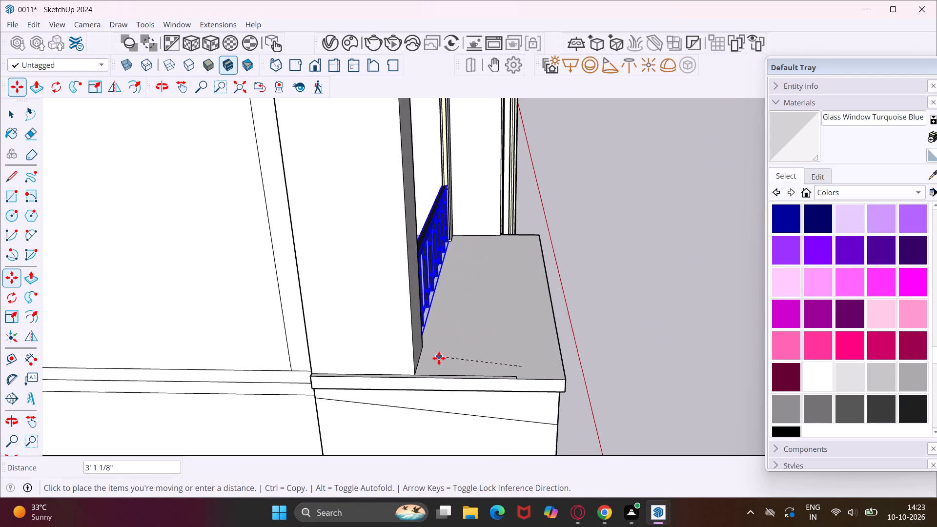
left_click(439, 365)
Examine how the railings sit on the middle- and top-floor balconies from several angles, and clear the selection.
middle_click_drag(472, 352, 448, 356)
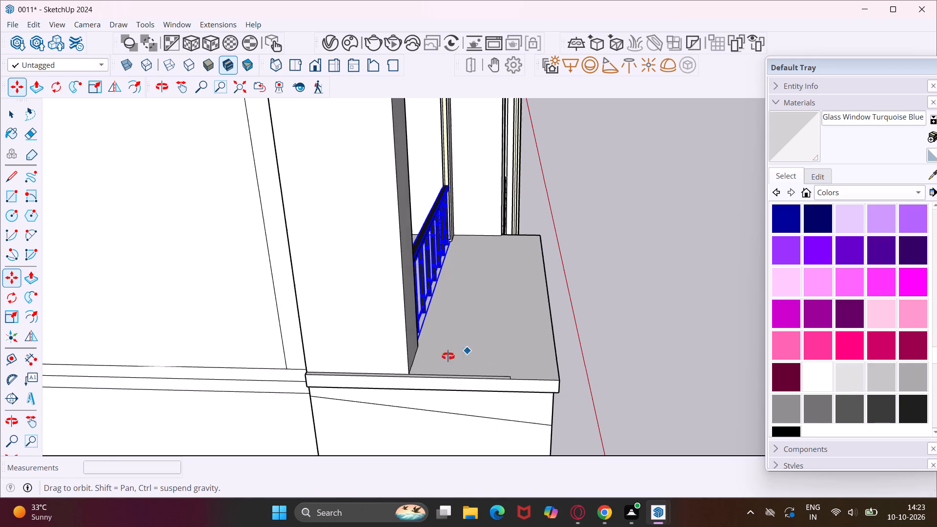
middle_click_drag(448, 356, 275, 362)
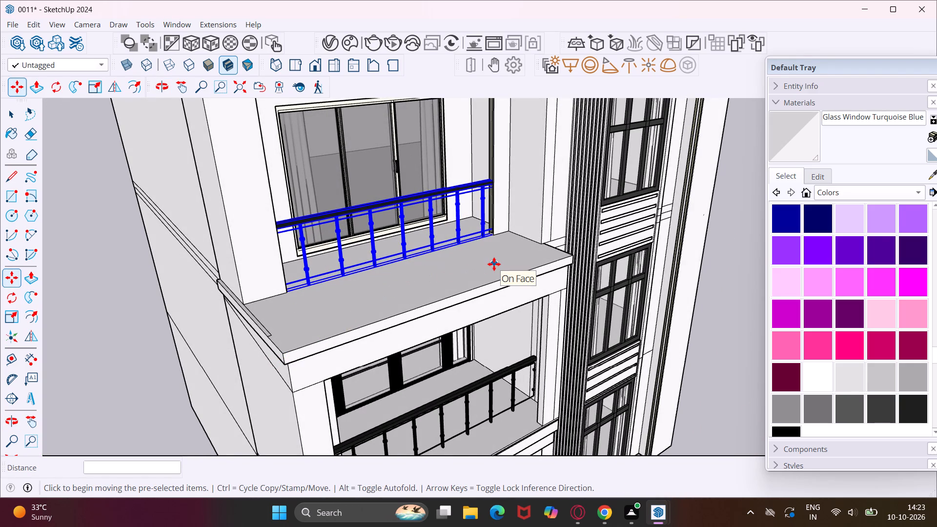
middle_click_drag(494, 264, 451, 226)
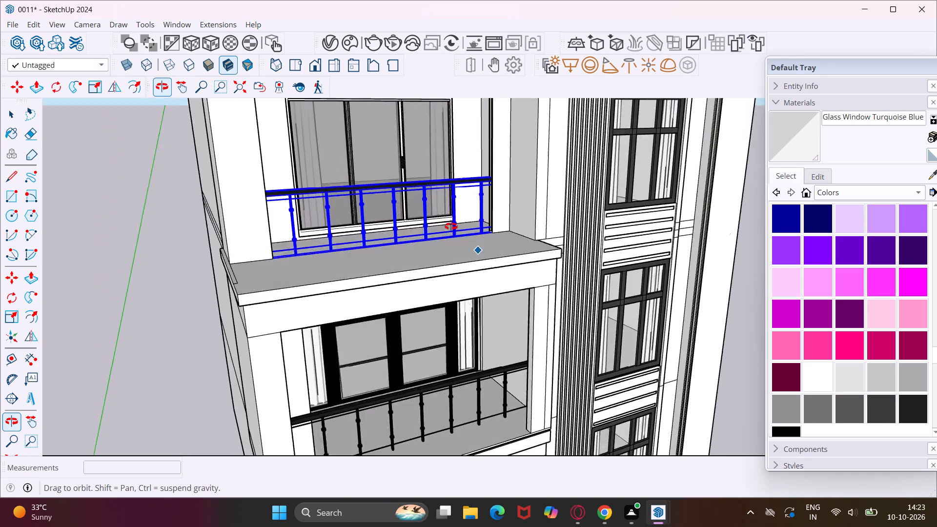
middle_click_drag(451, 226, 339, 273)
middle_click_drag(262, 278, 294, 170)
scroll(309, 197, "down", 4)
middle_click_drag(335, 251, 390, 247)
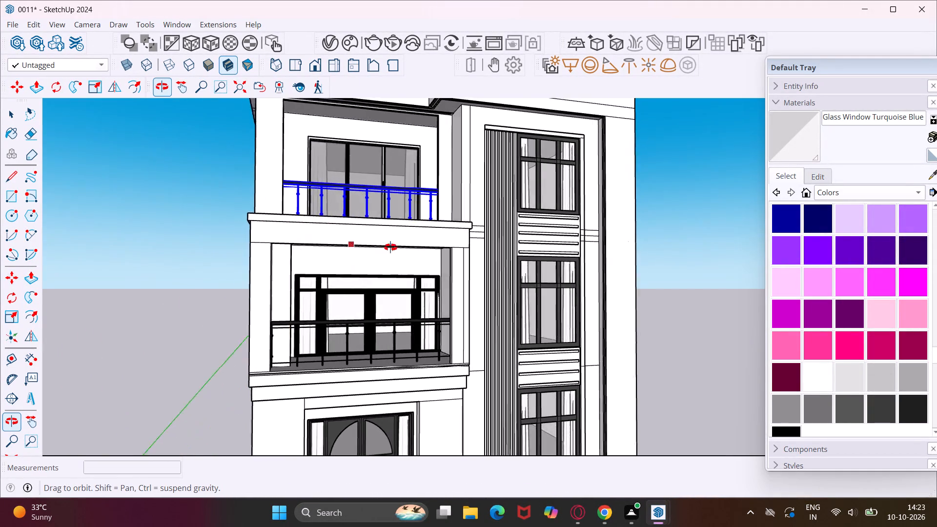
middle_click_drag(390, 247, 451, 240)
scroll(415, 259, "down", 4)
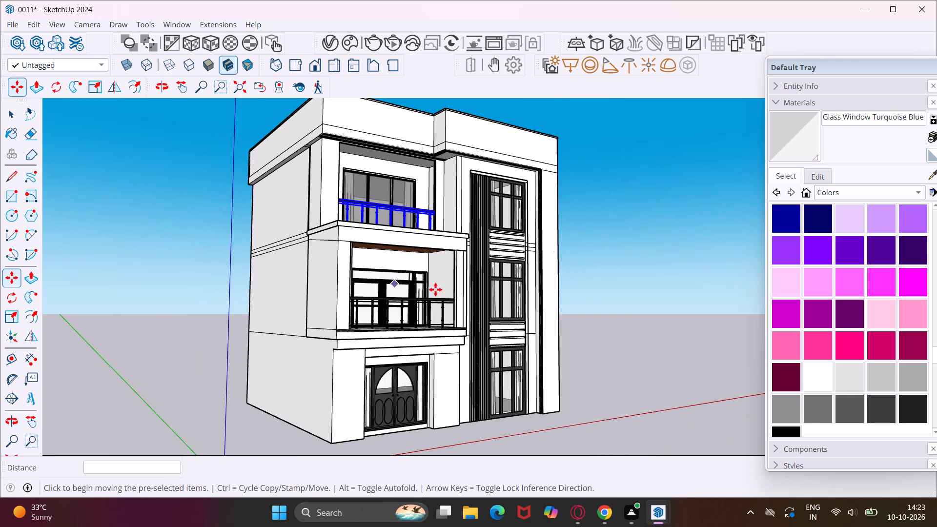
middle_click_drag(468, 294, 361, 303)
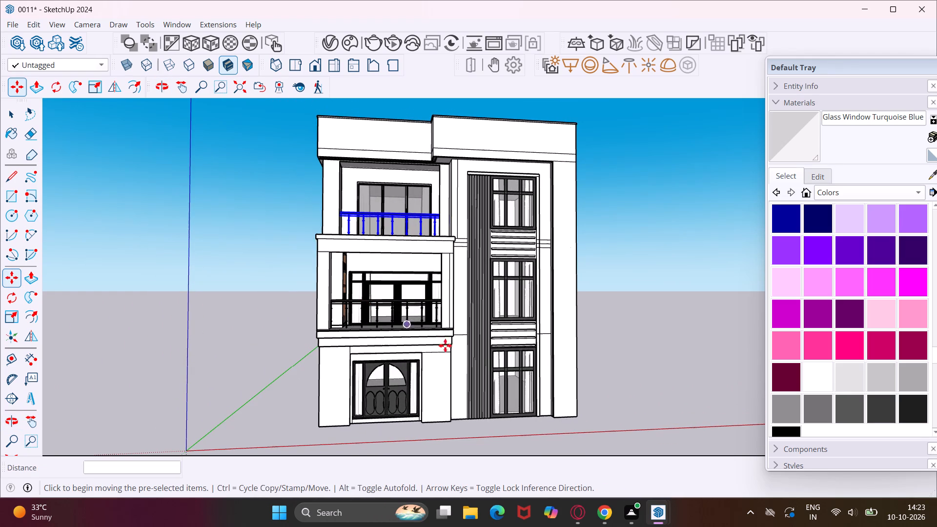
key("Escape")
key("space")
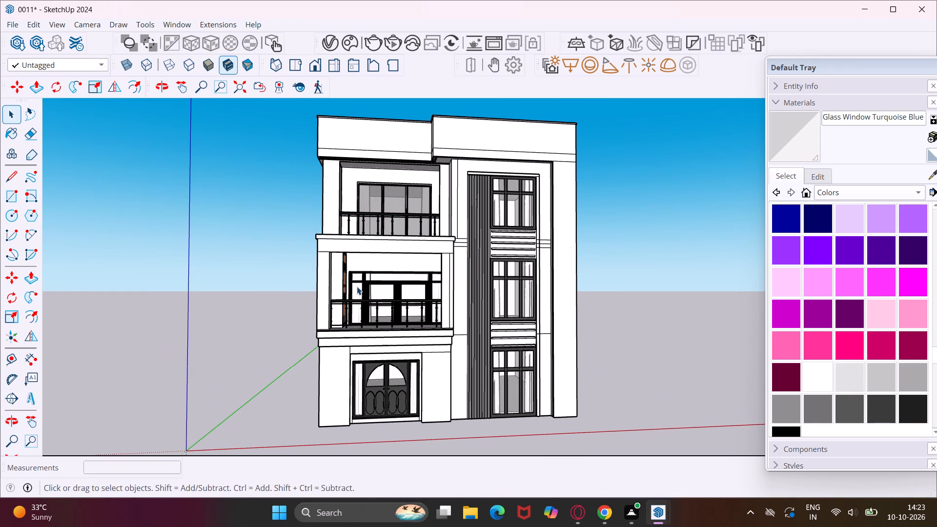
middle_click_drag(372, 197, 400, 280)
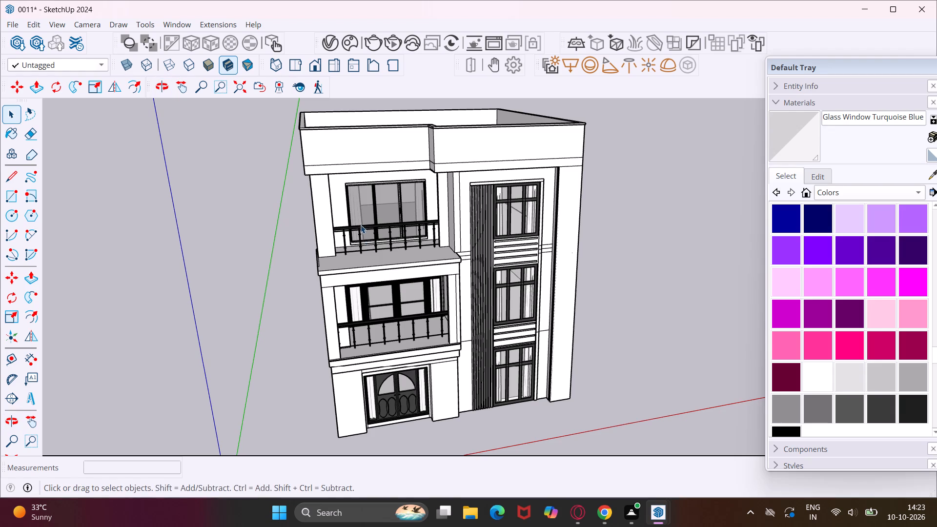
scroll(360, 221, "up", 6)
middle_click_drag(429, 219, 454, 147)
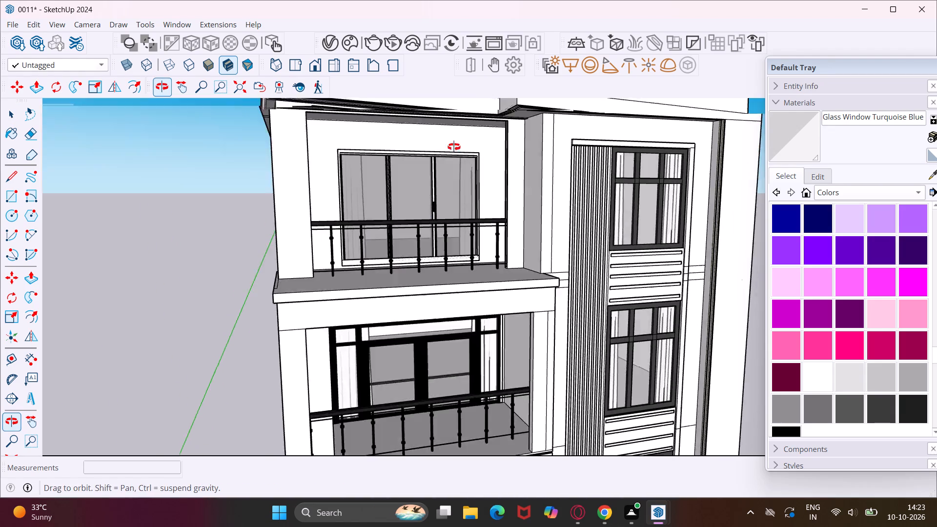
middle_click_drag(454, 147, 463, 119)
scroll(463, 119, "up", 1)
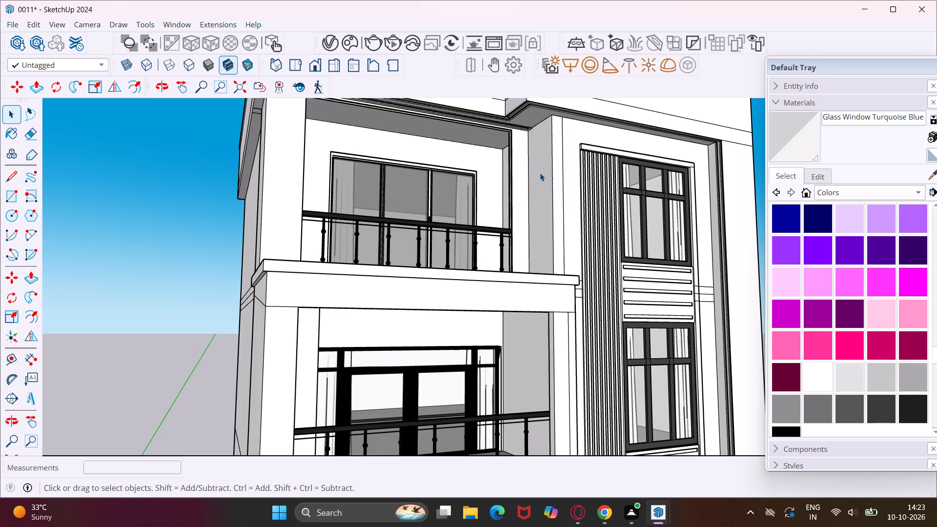
scroll(540, 173, "down", 2)
middle_click_drag(567, 277, 421, 284)
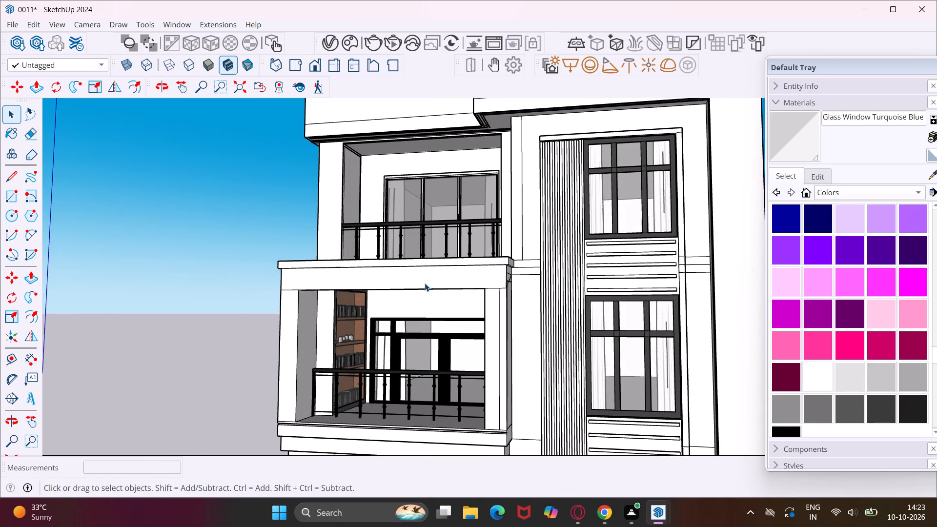
middle_click_drag(497, 293, 541, 324)
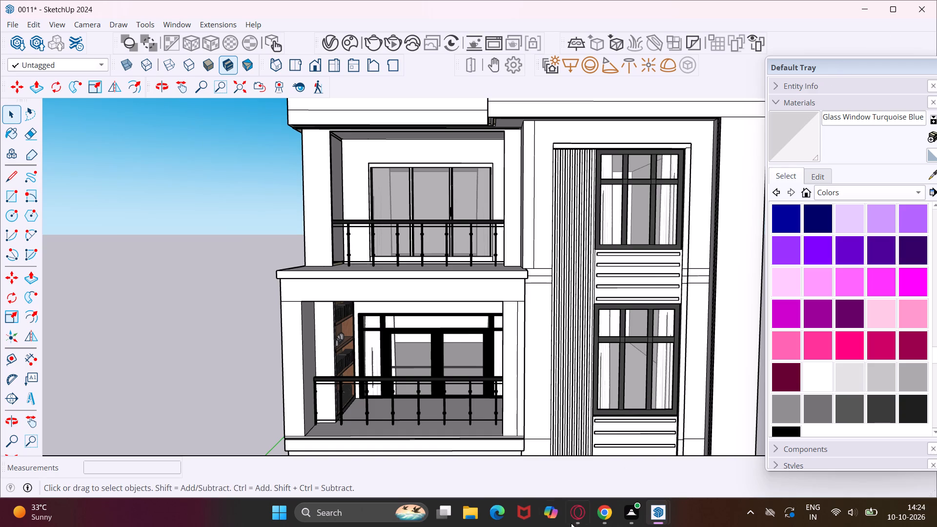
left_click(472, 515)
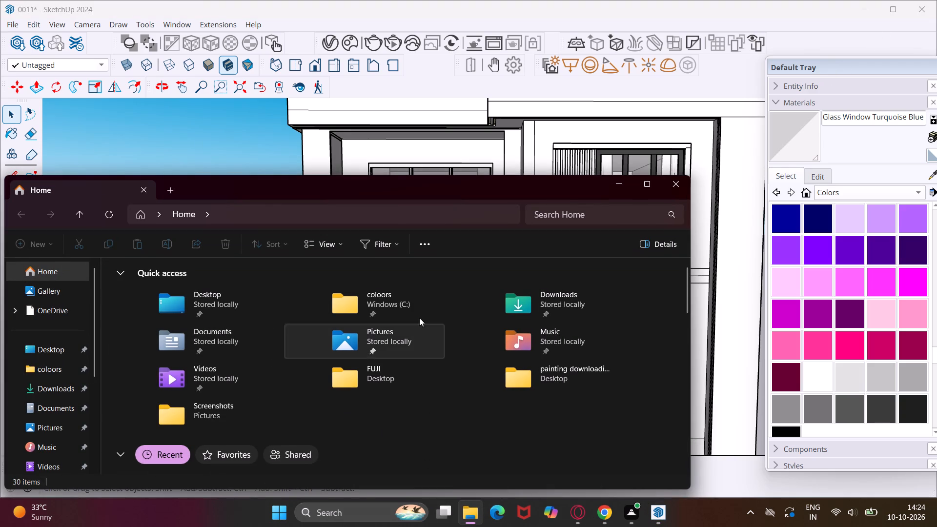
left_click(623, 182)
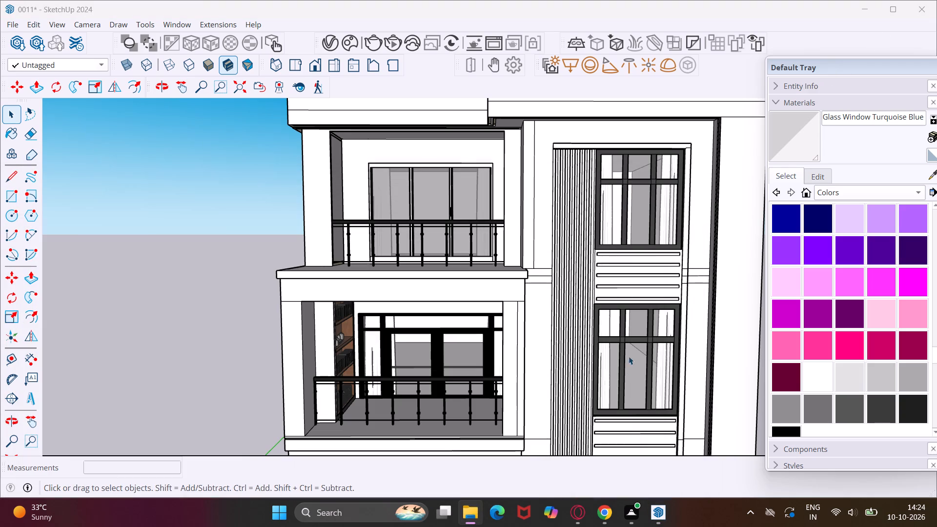